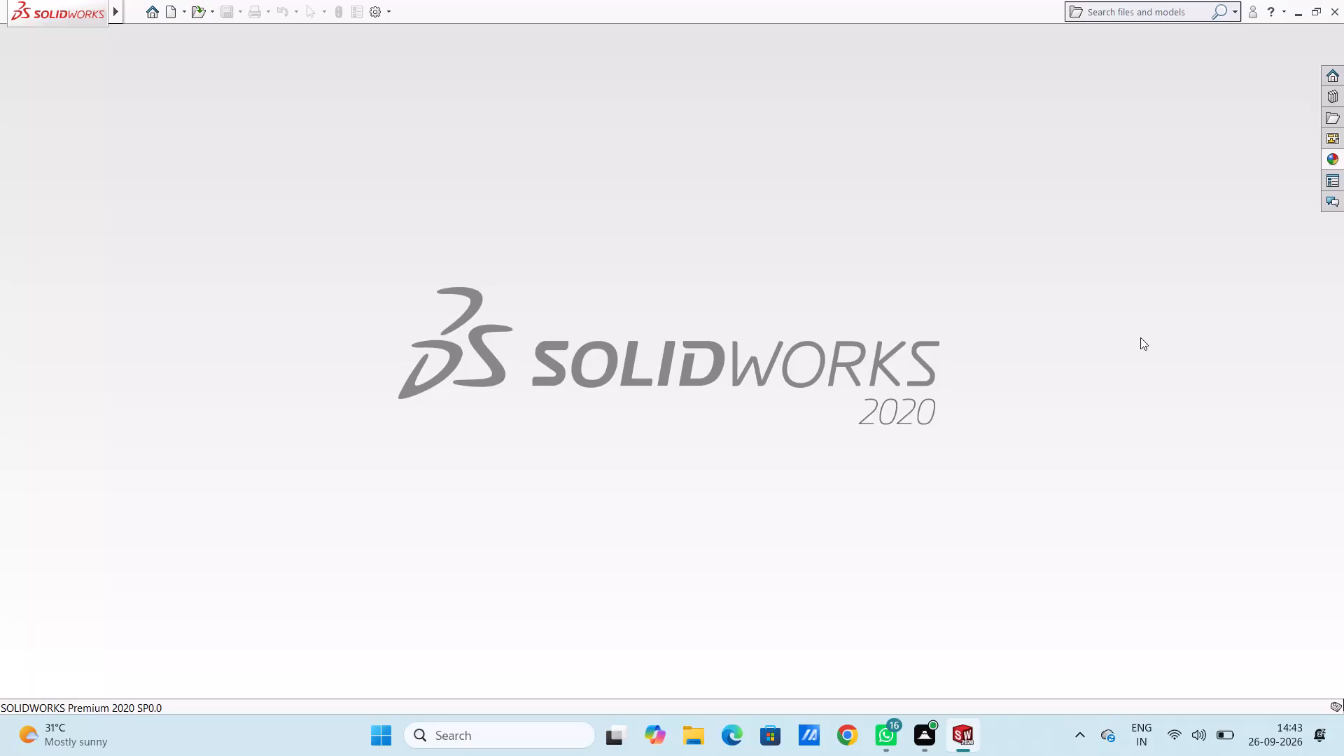
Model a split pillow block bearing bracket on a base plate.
Create a new part document.
click(169, 17)
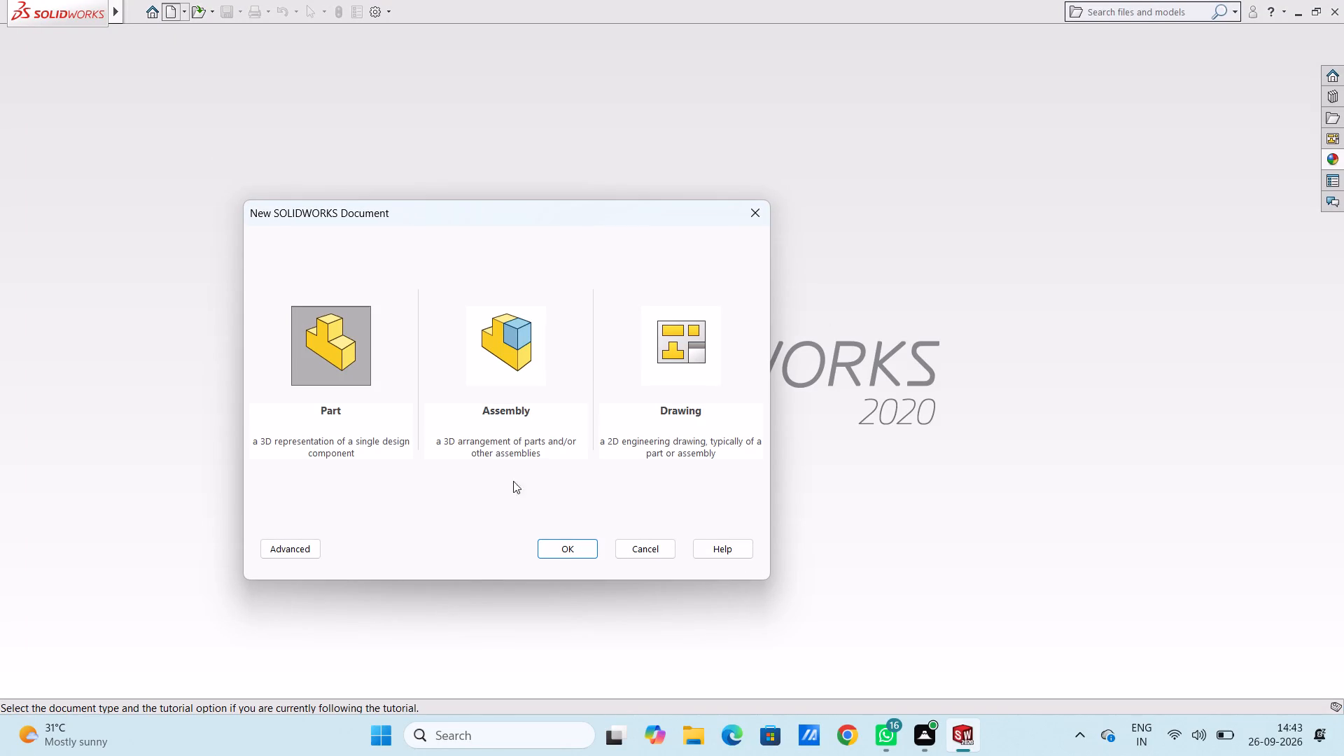
click(547, 549)
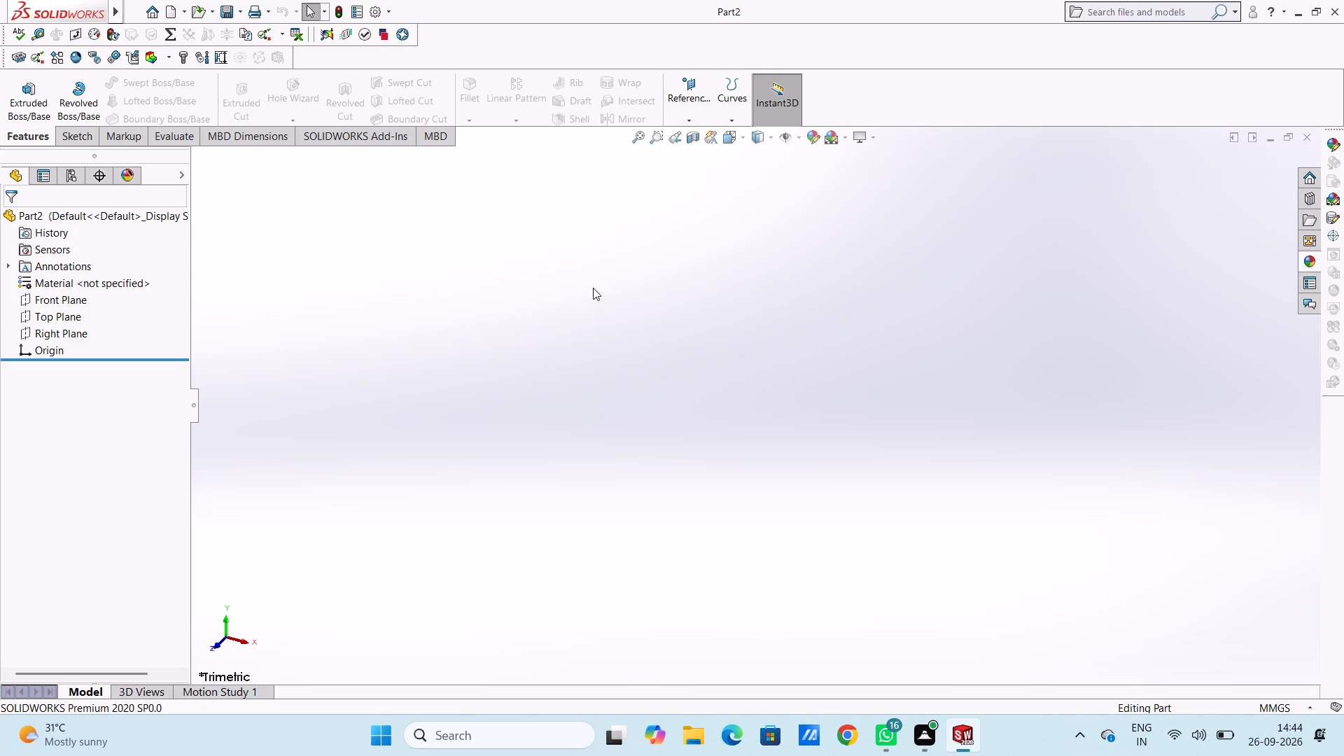
Sketch a center rectangle on the Top Plane, centered on the origin, 90 mm long and 25 mm high.
click(59, 314)
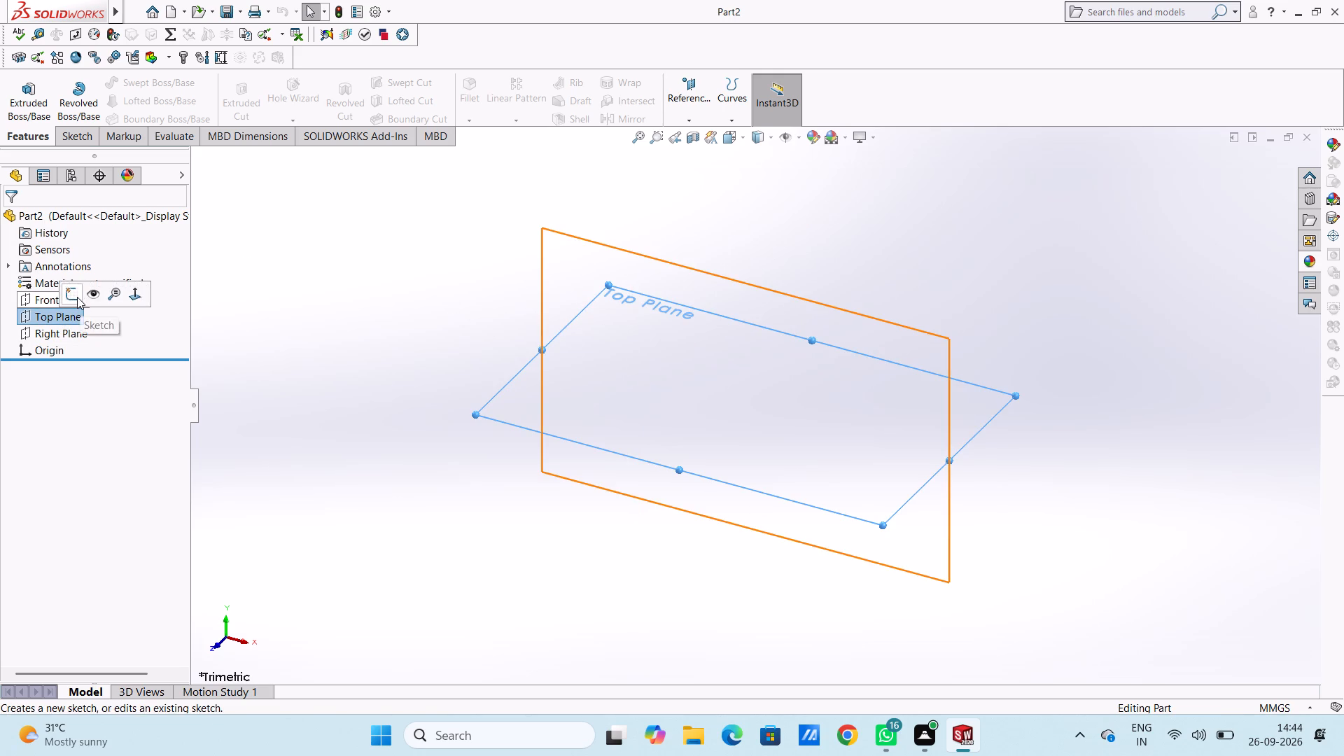
click(77, 296)
click(367, 276)
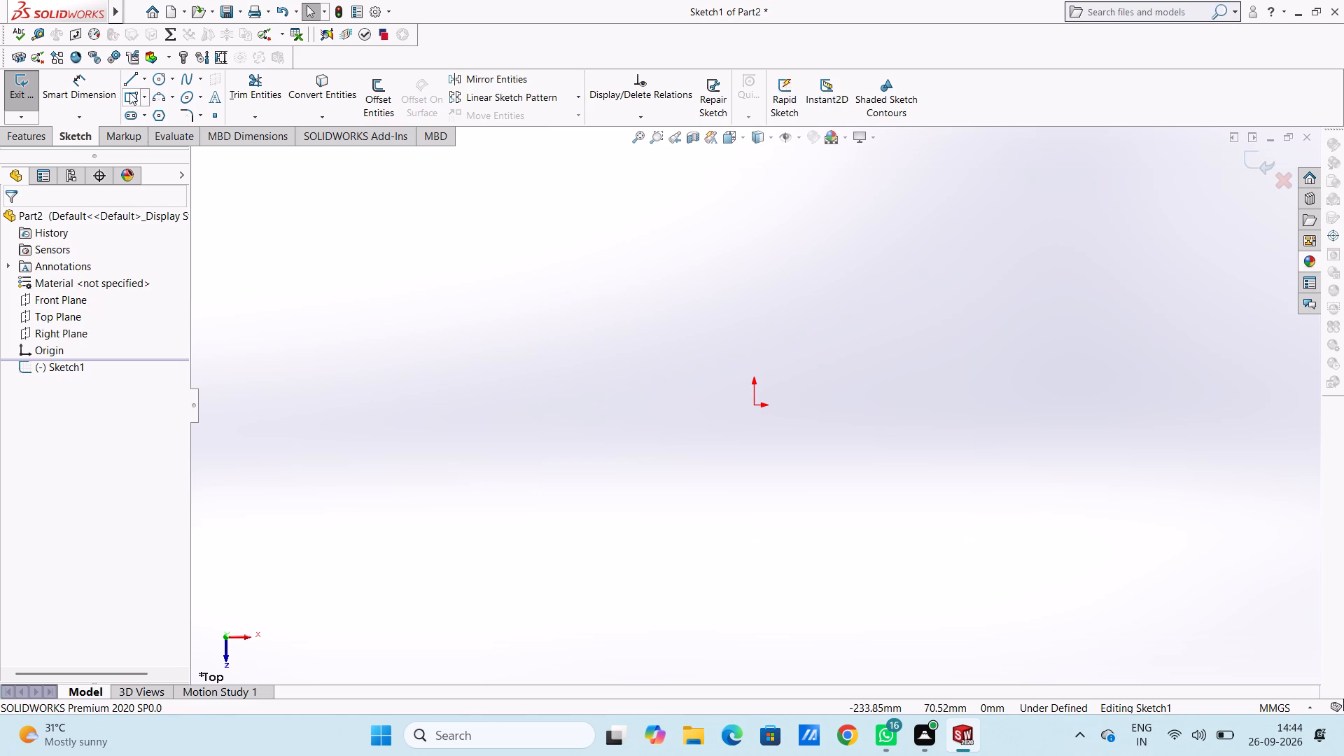
click(129, 92)
click(754, 407)
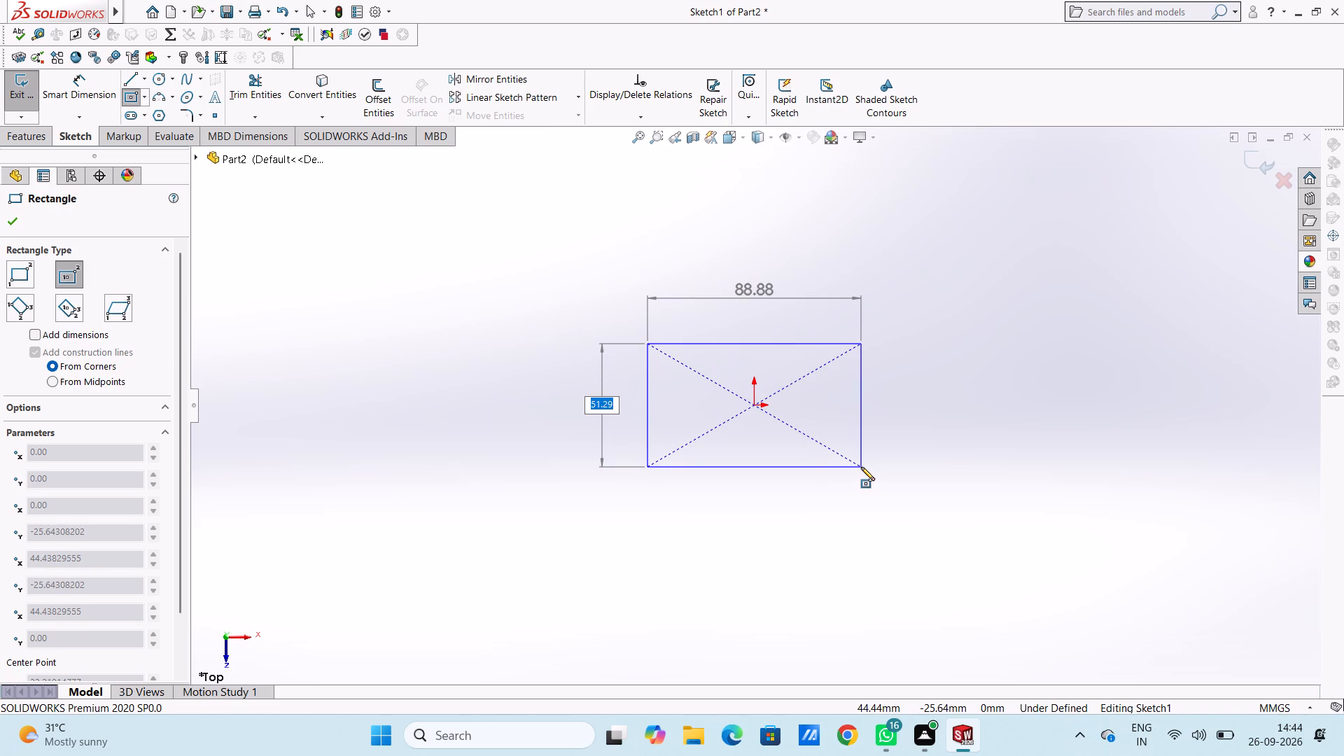
text(25)
key(Return)
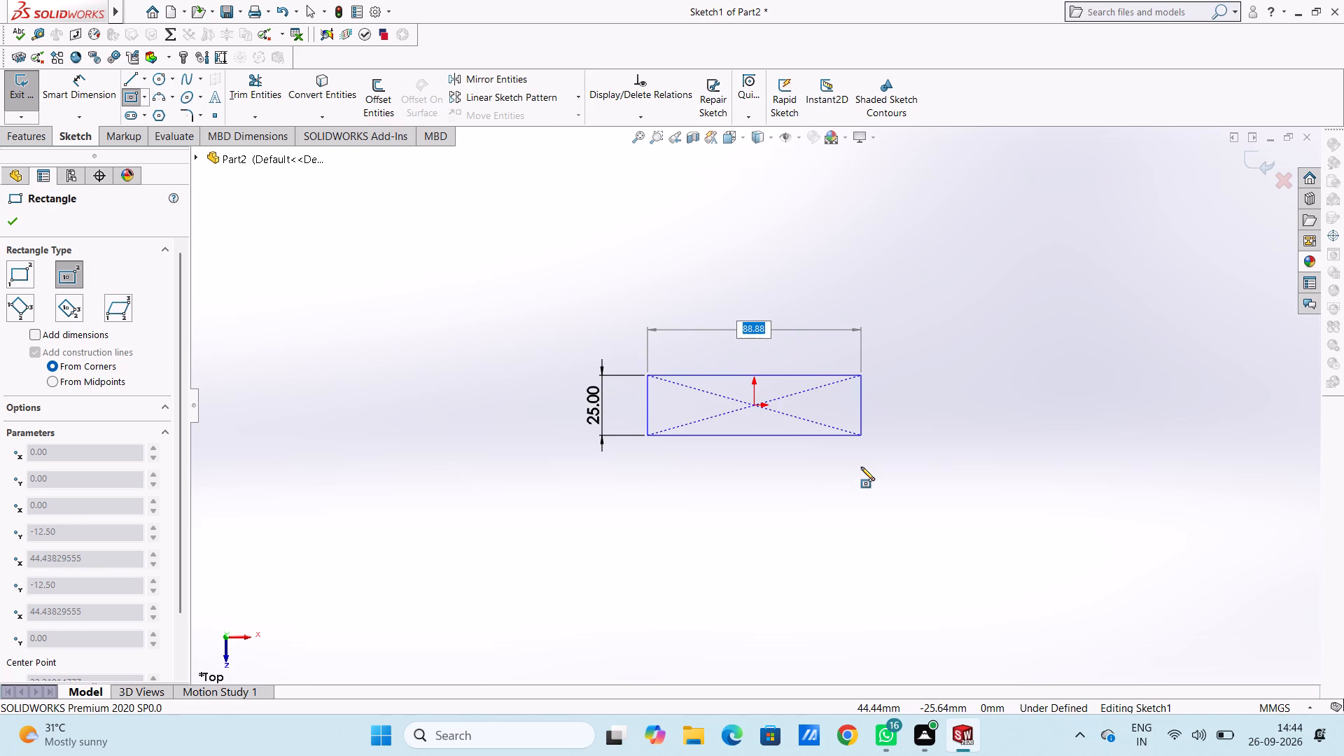
text(90)
key(Return)
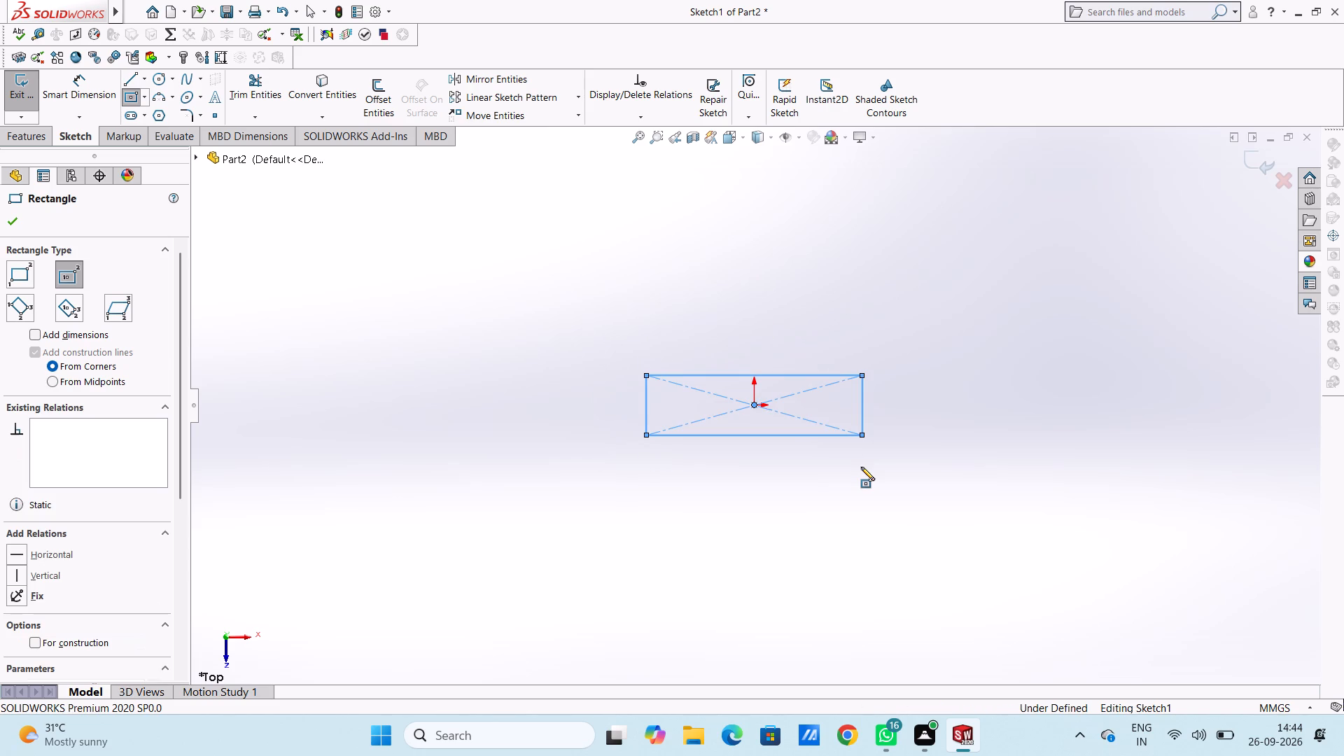
Add driving dimensions to the rectangle: 90 mm on the horizontal edge and 25 mm on the vertical edge.
click(92, 95)
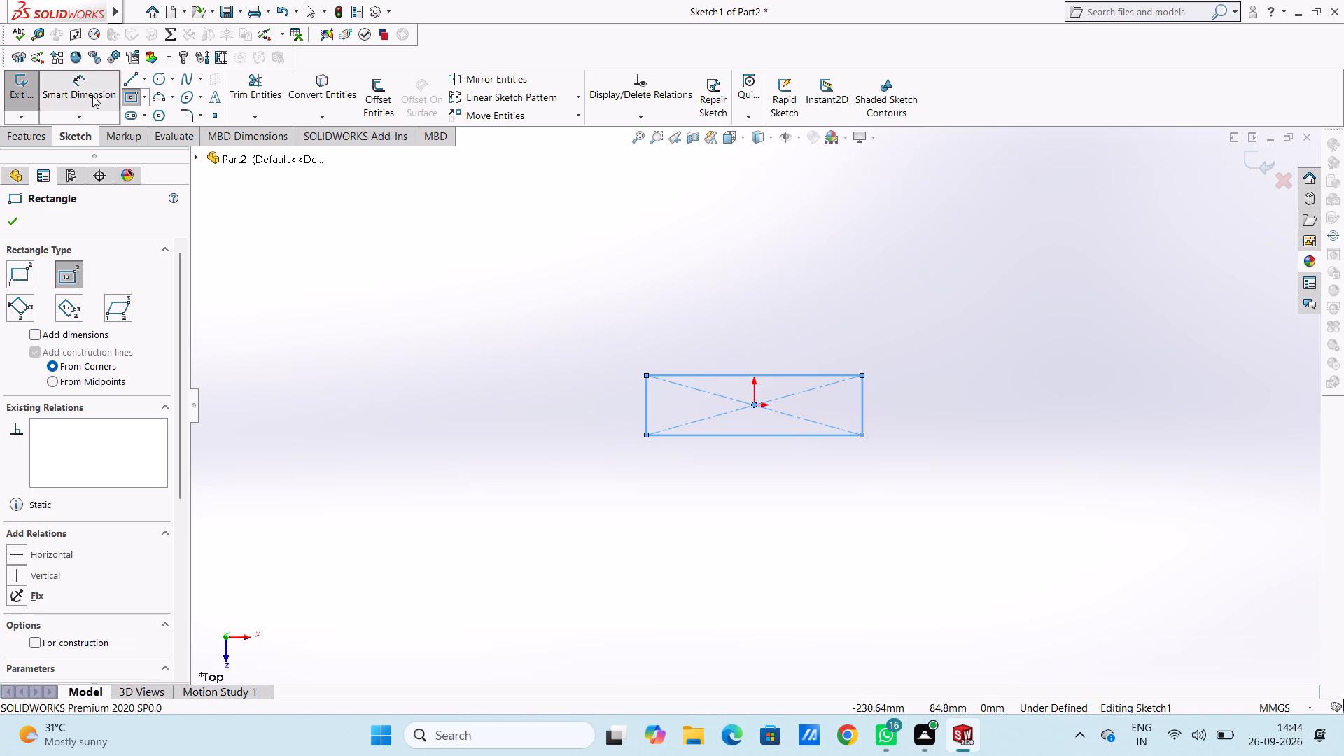
click(733, 374)
click(750, 256)
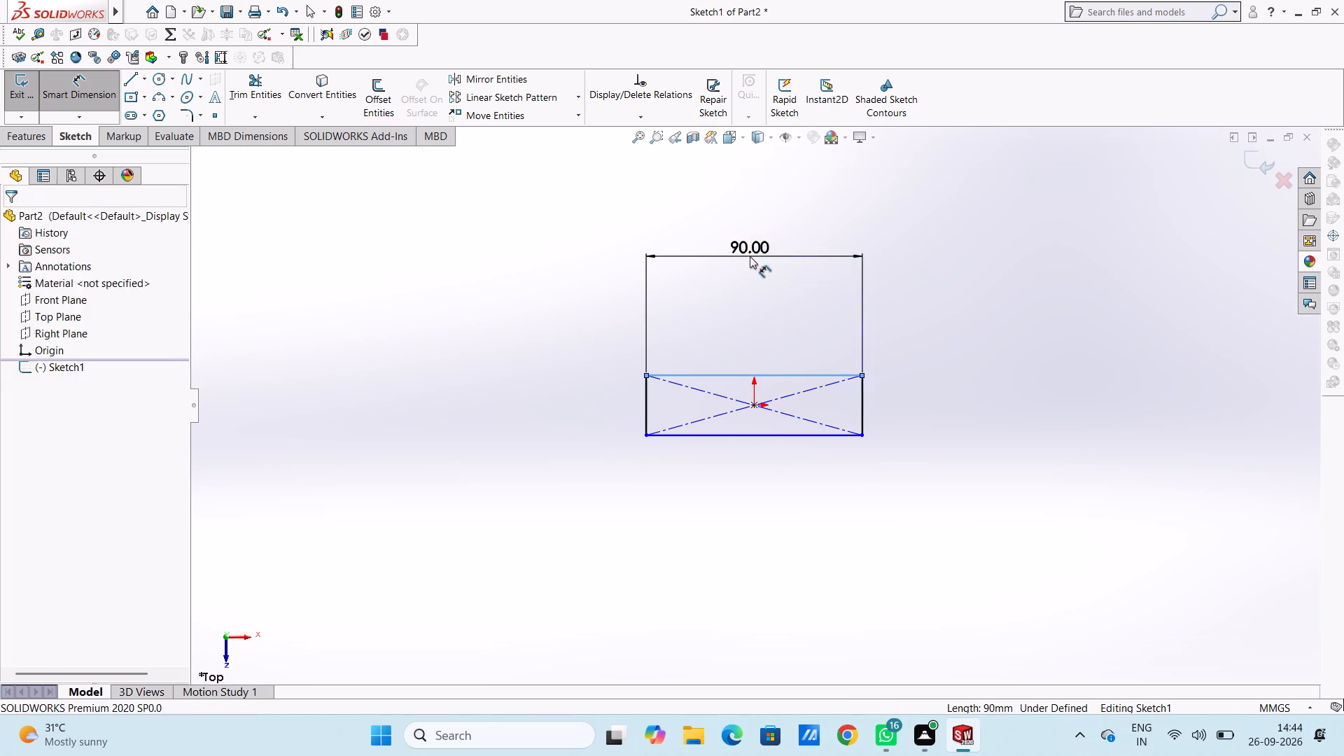
click(689, 227)
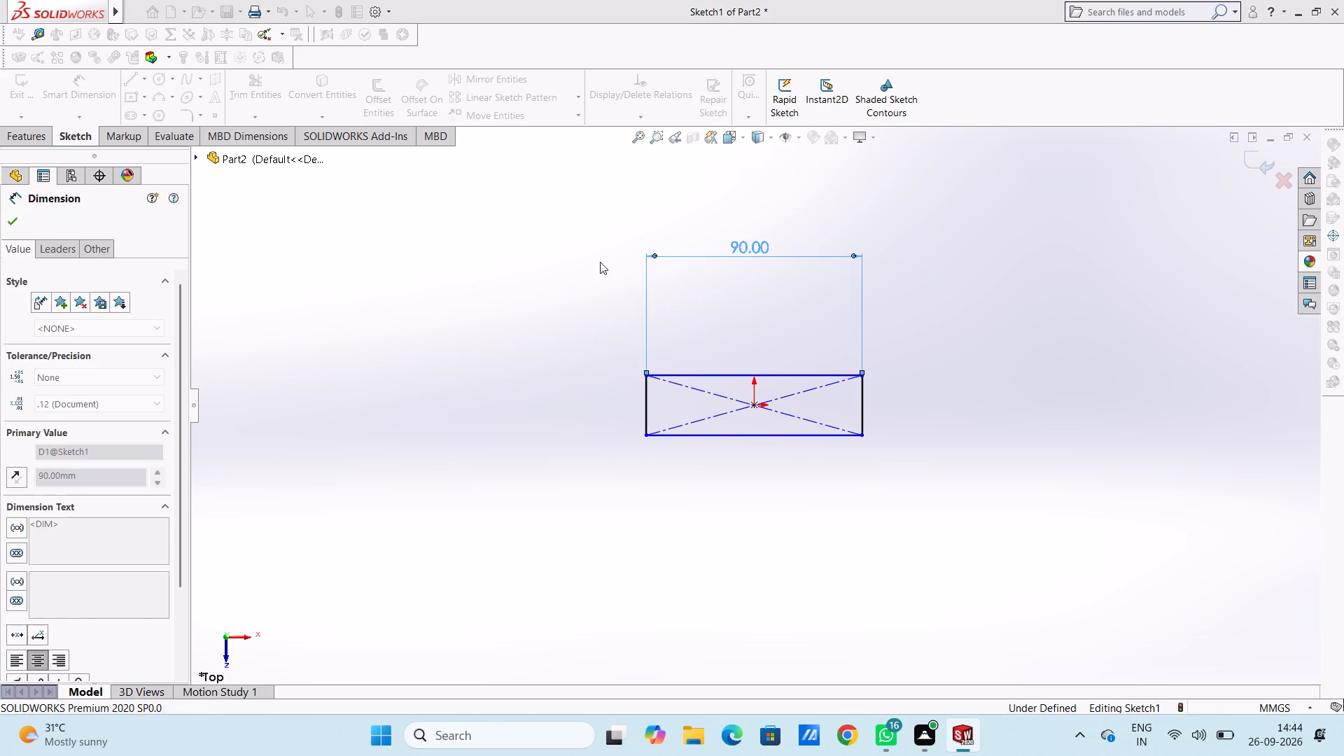
click(584, 267)
click(646, 392)
click(435, 391)
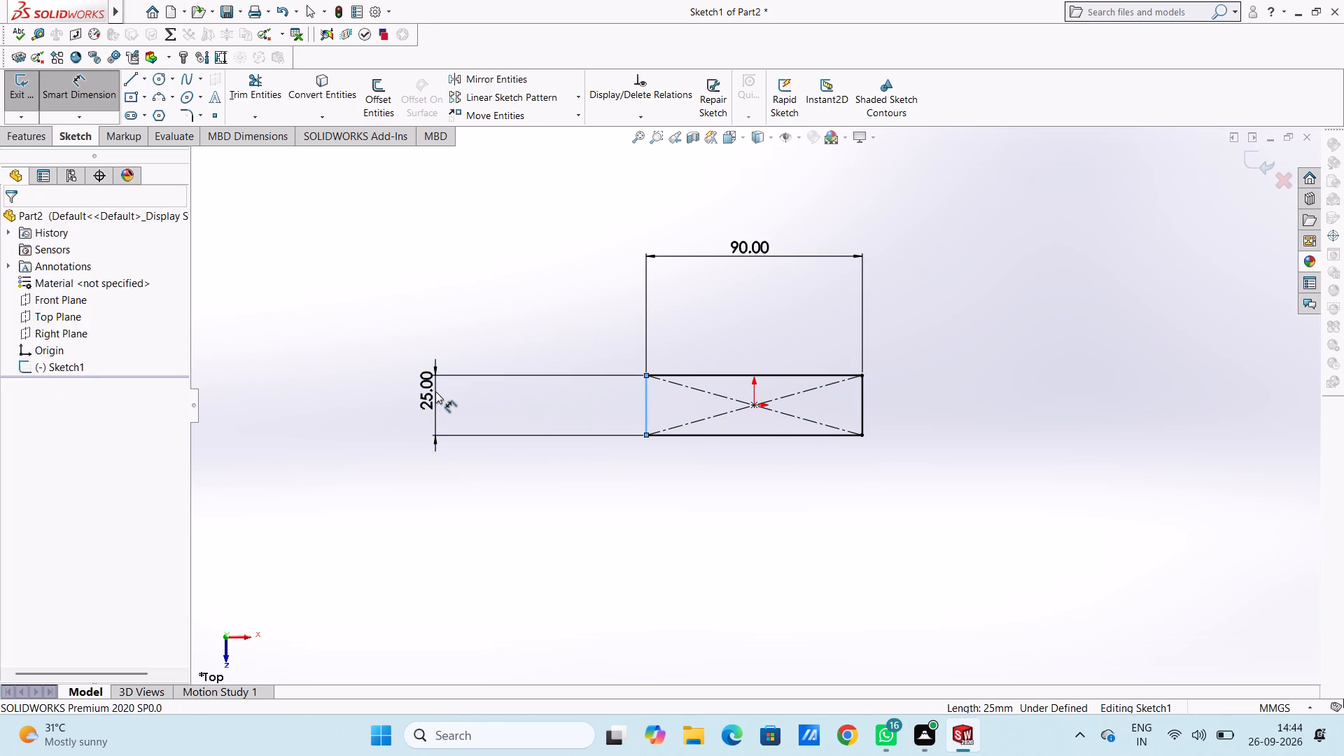
click(370, 372)
click(351, 348)
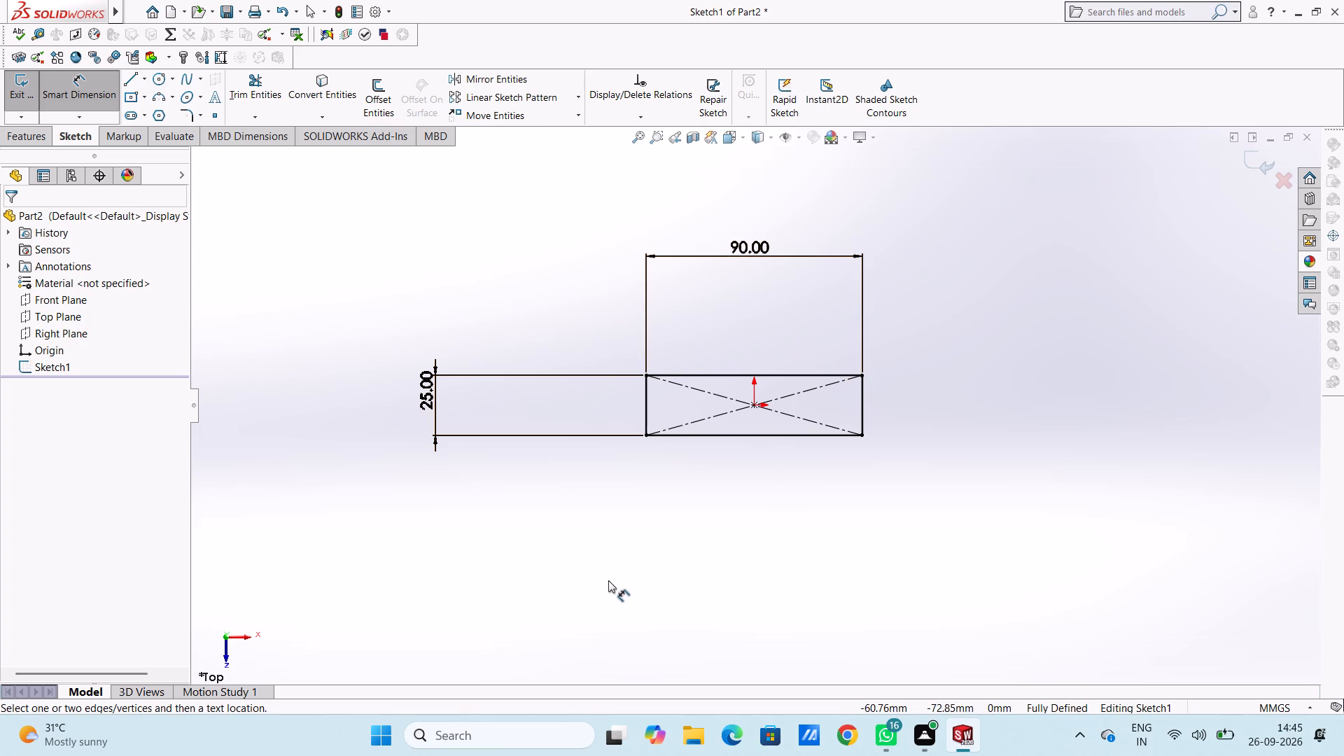
Apply 4 mm sketch fillets to all four corners of the rectangle.
click(195, 113)
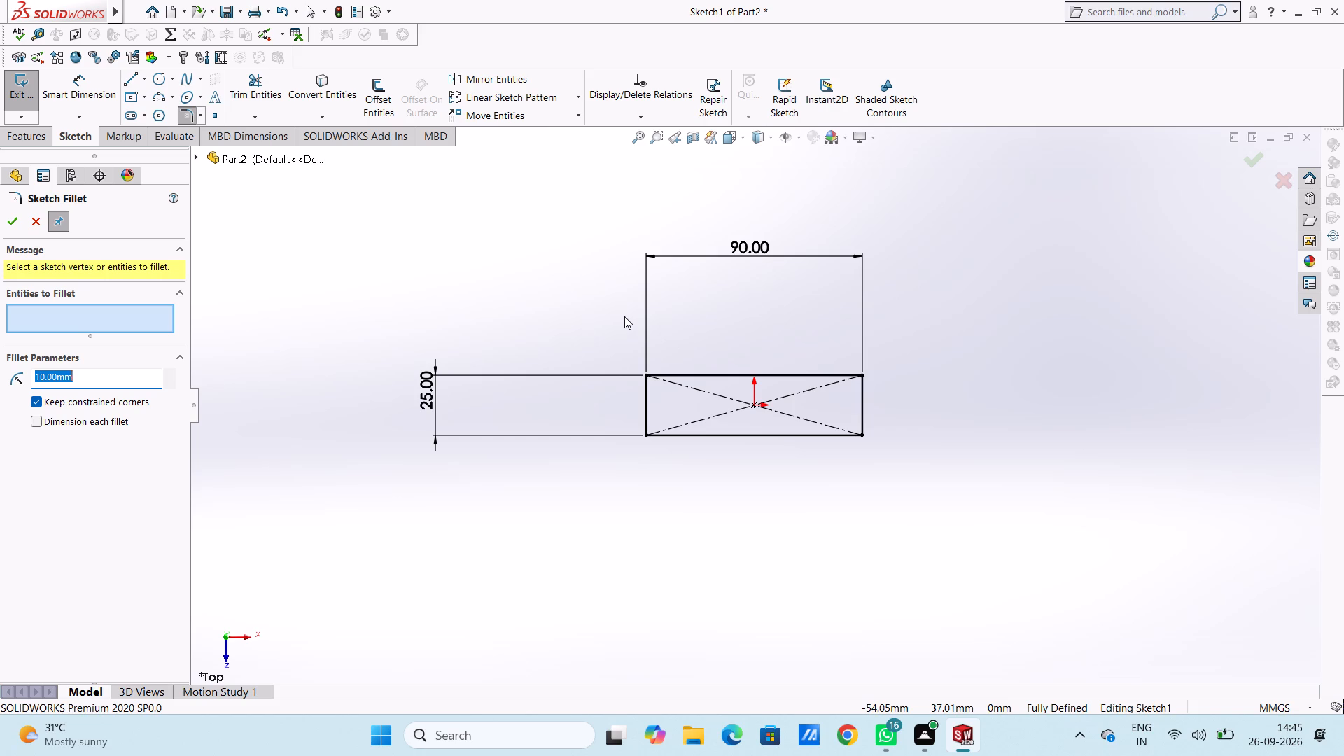
key(4)
key(Return)
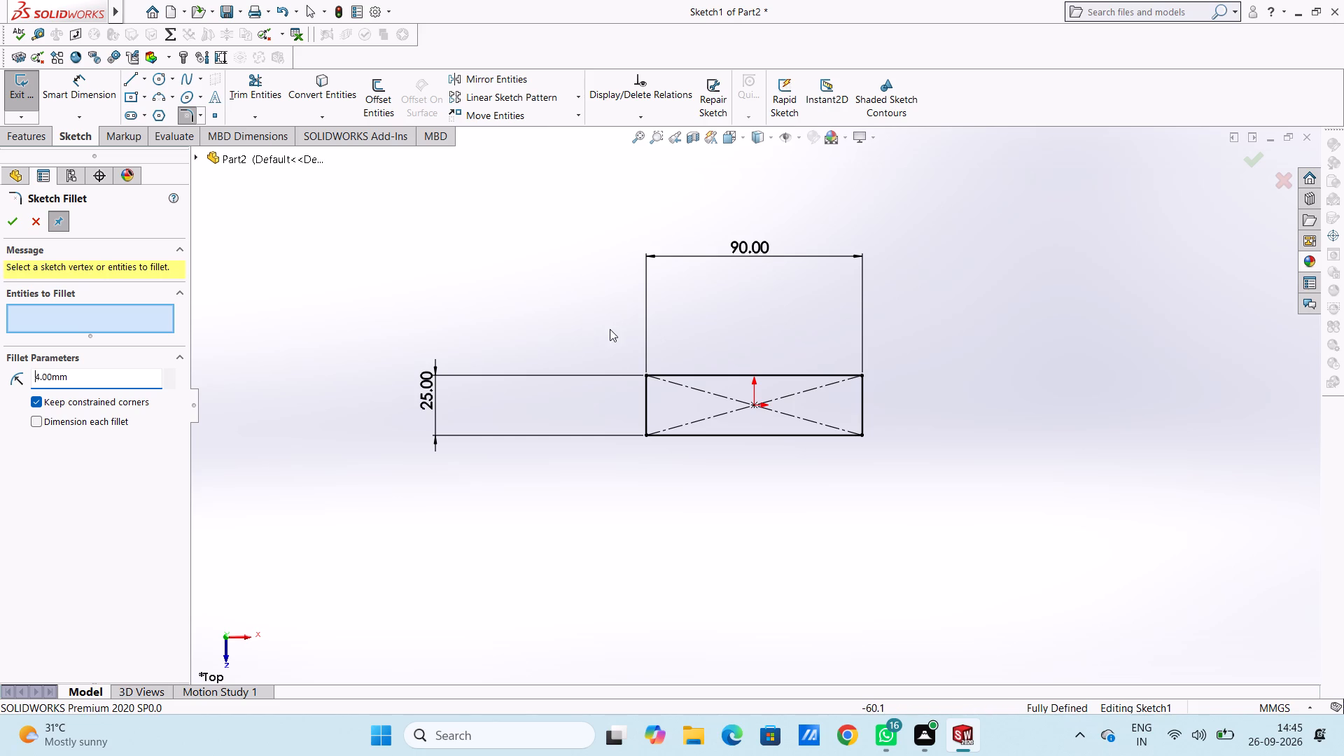
click(647, 376)
click(647, 436)
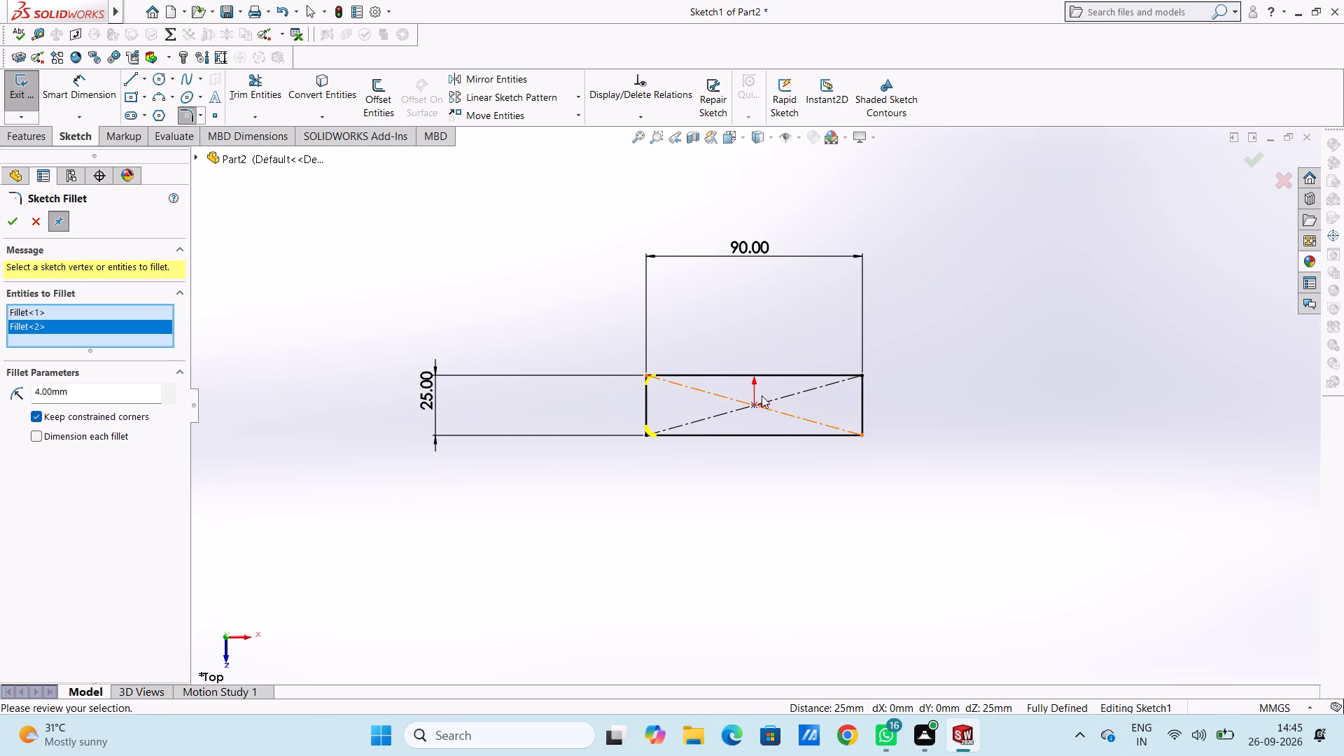
click(860, 377)
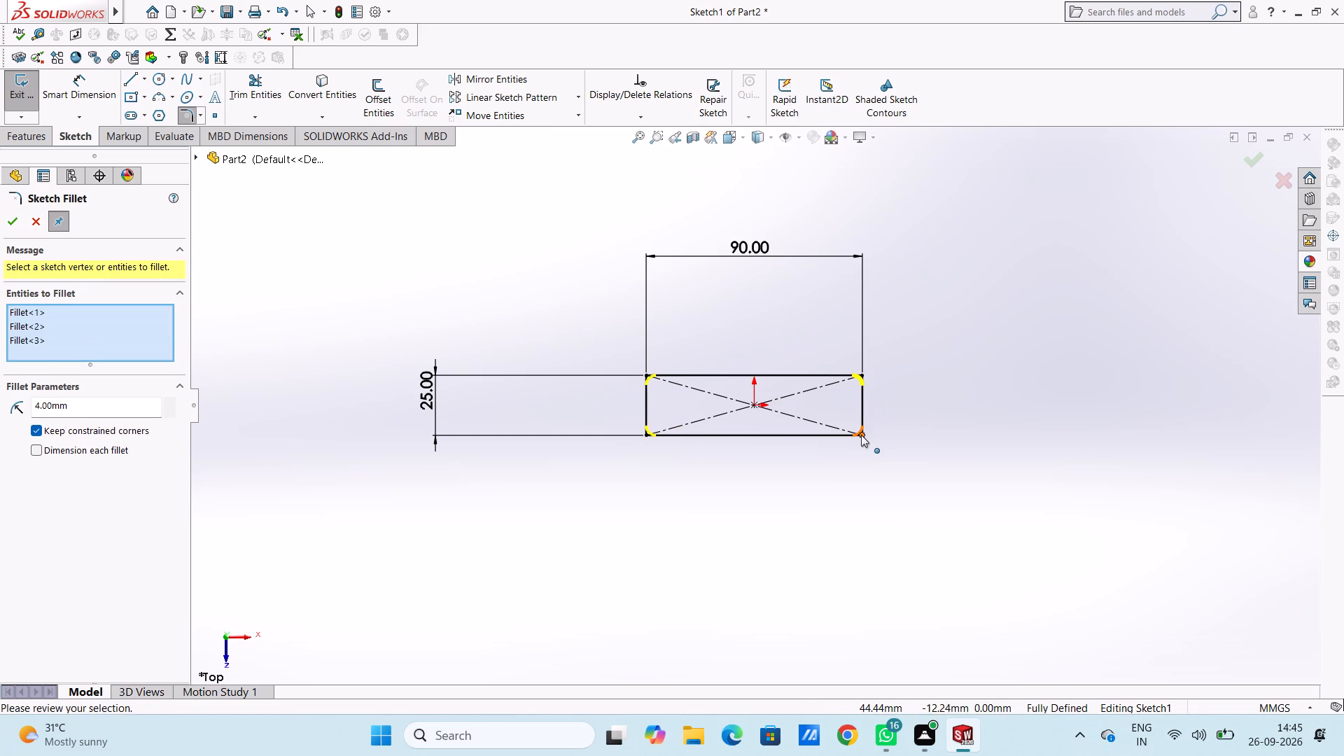
click(861, 435)
click(10, 223)
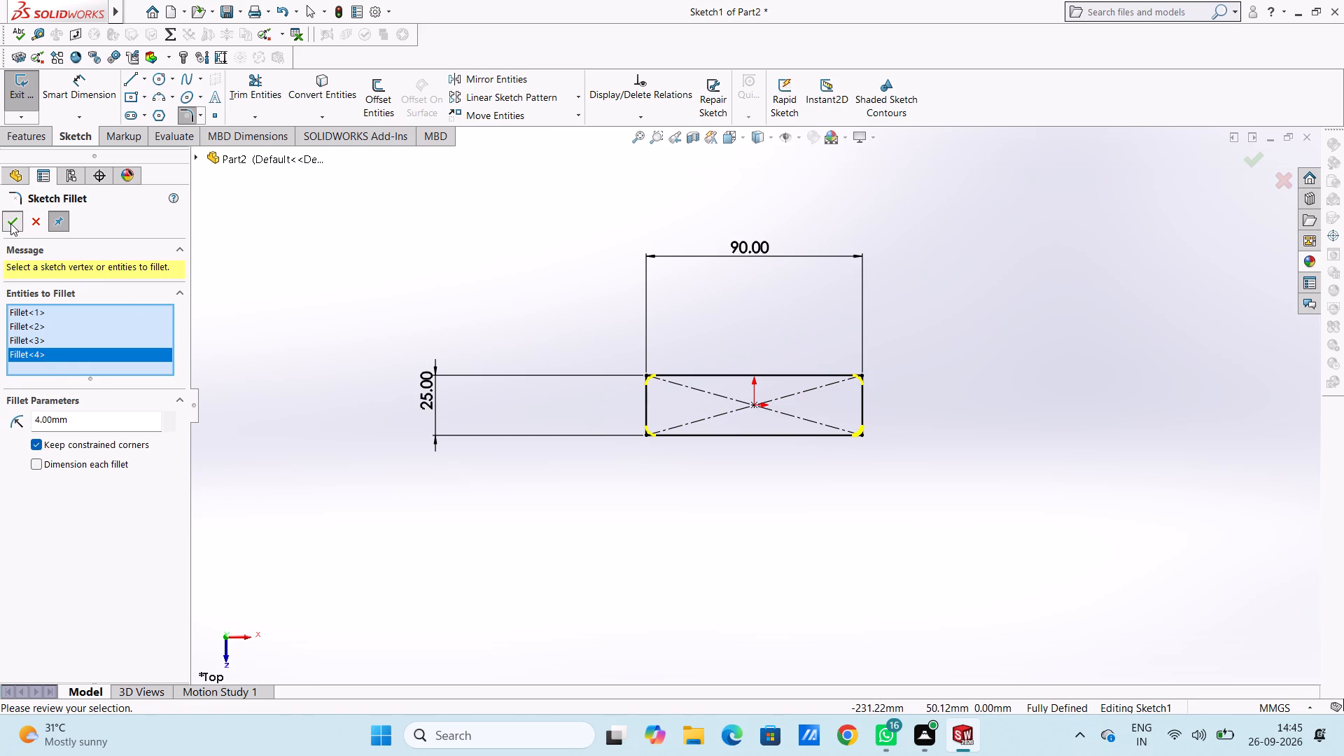
click(10, 223)
click(479, 292)
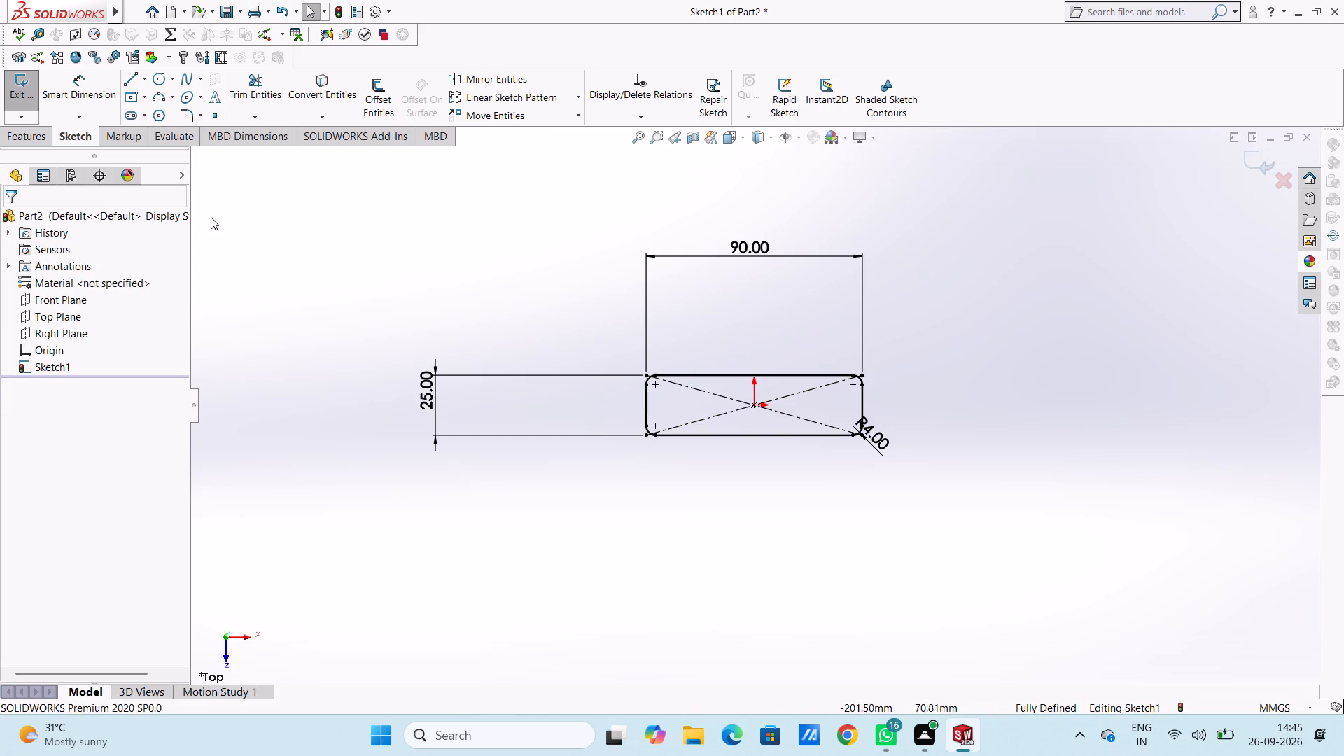
Extrude the rounded rectangle as a blind boss 10 mm from the sketch plane.
click(22, 132)
click(31, 94)
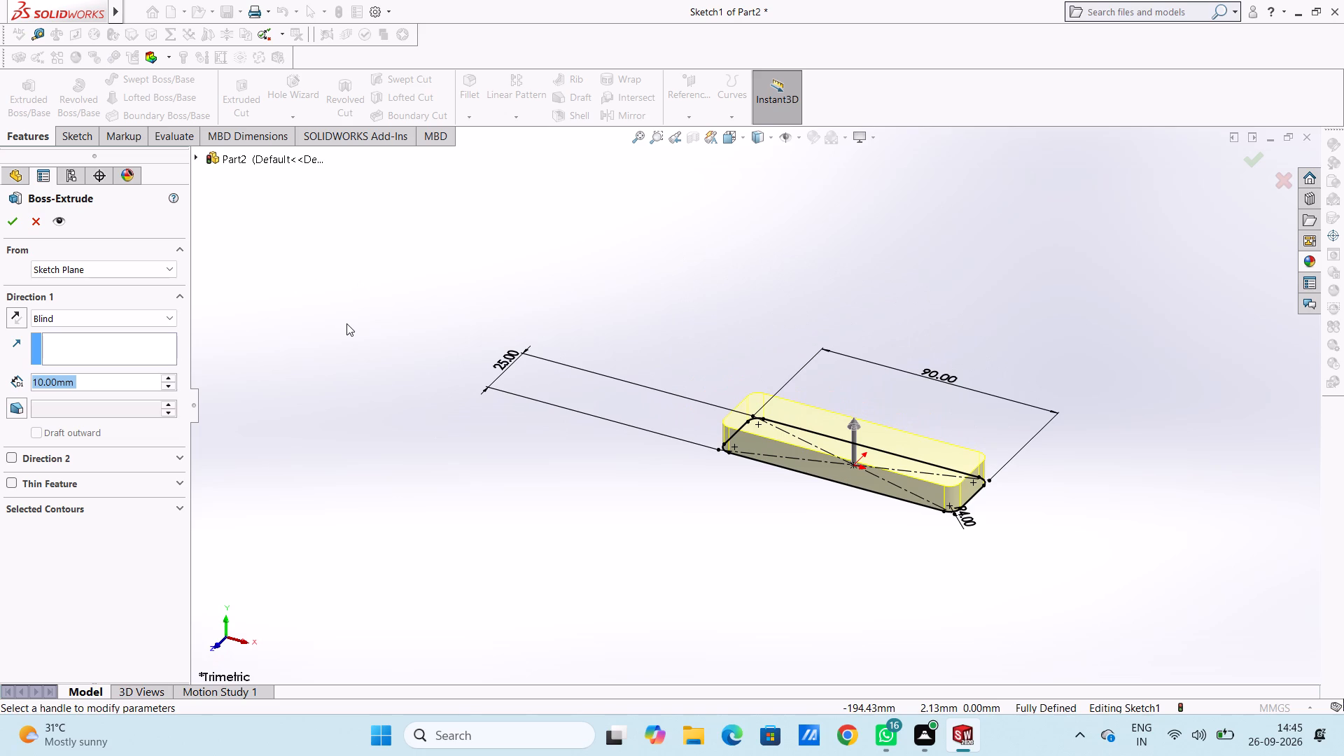
click(9, 225)
click(421, 315)
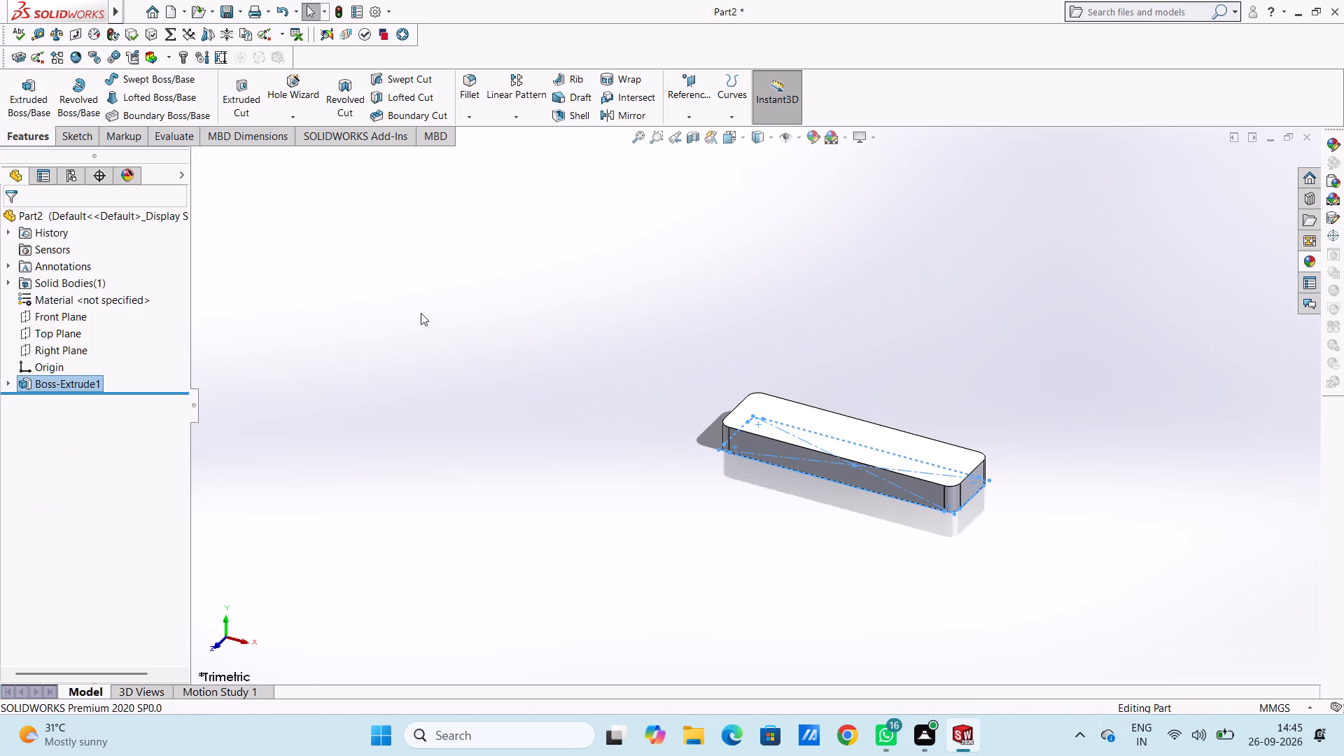
On the block's top face, sketch two circles level with the origin: radius about 6 mm near the left end, 3 mm near the right end.
key(ctrl+5)
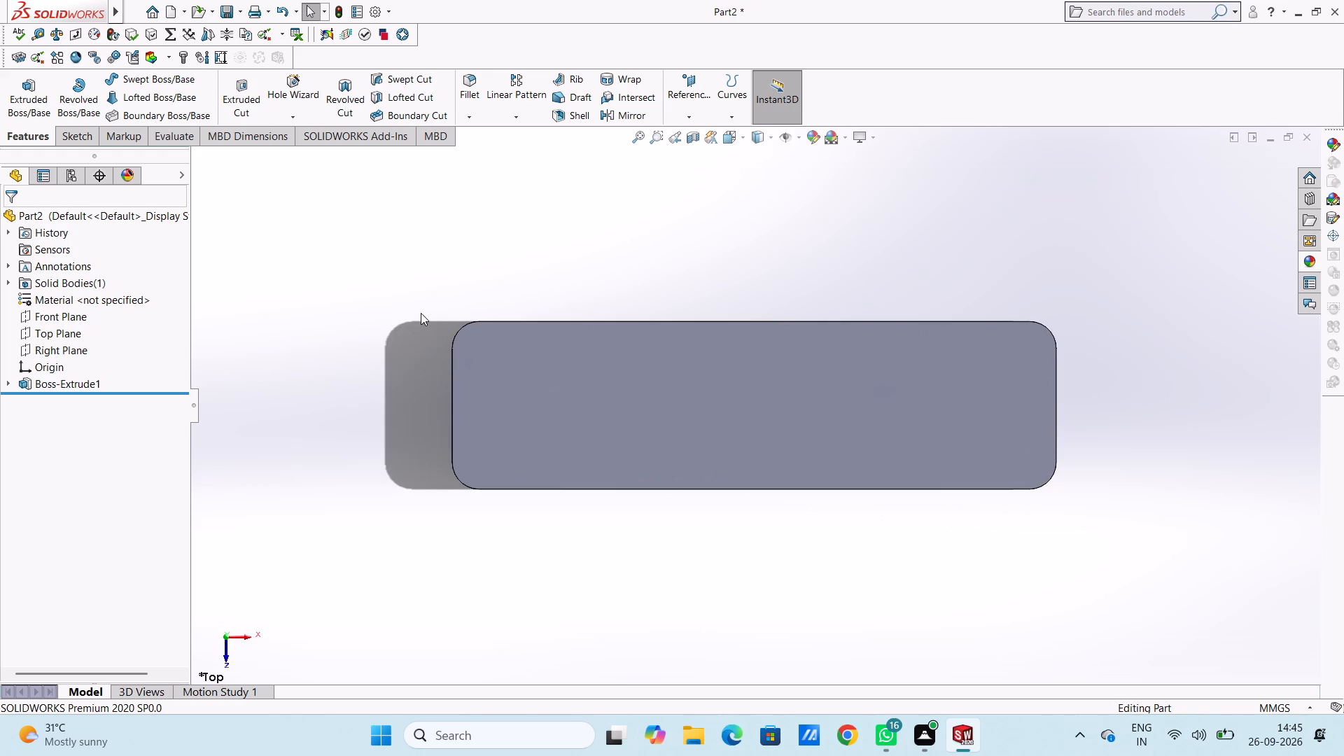
scroll(542, 330, up, 3)
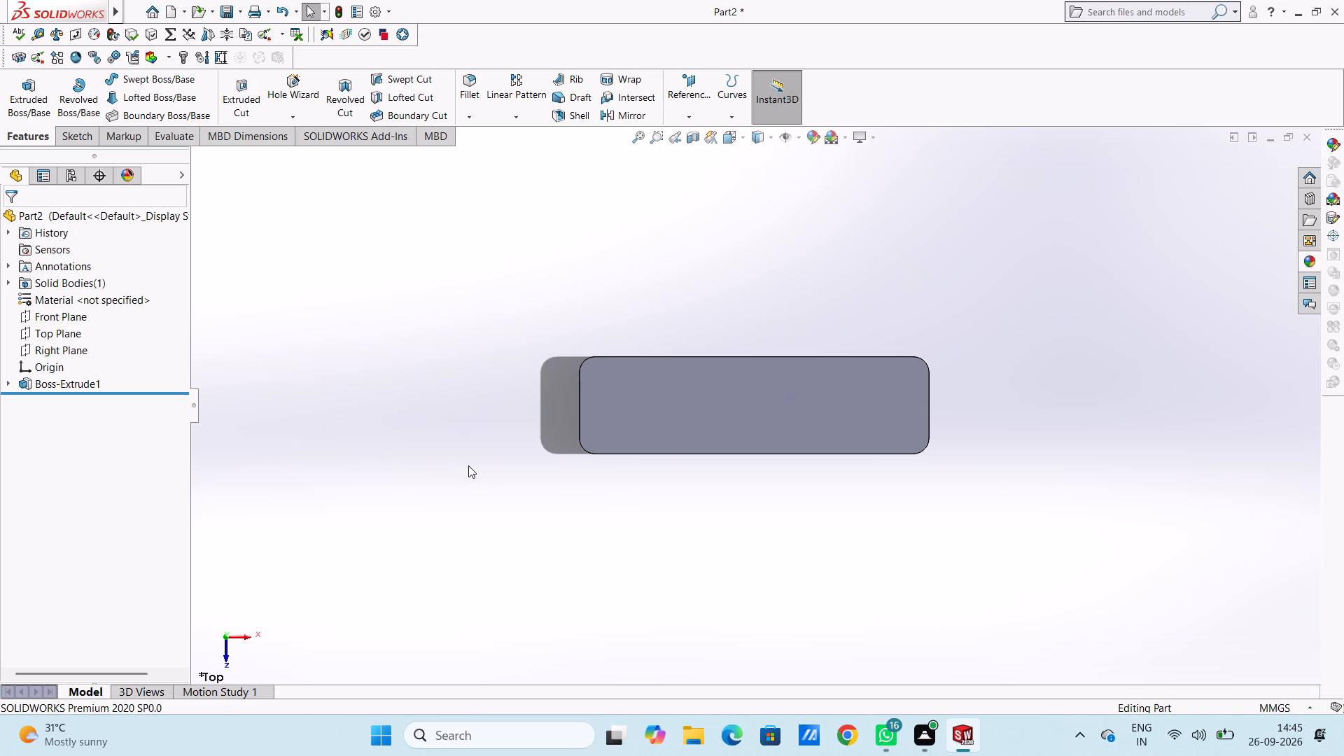
click(622, 421)
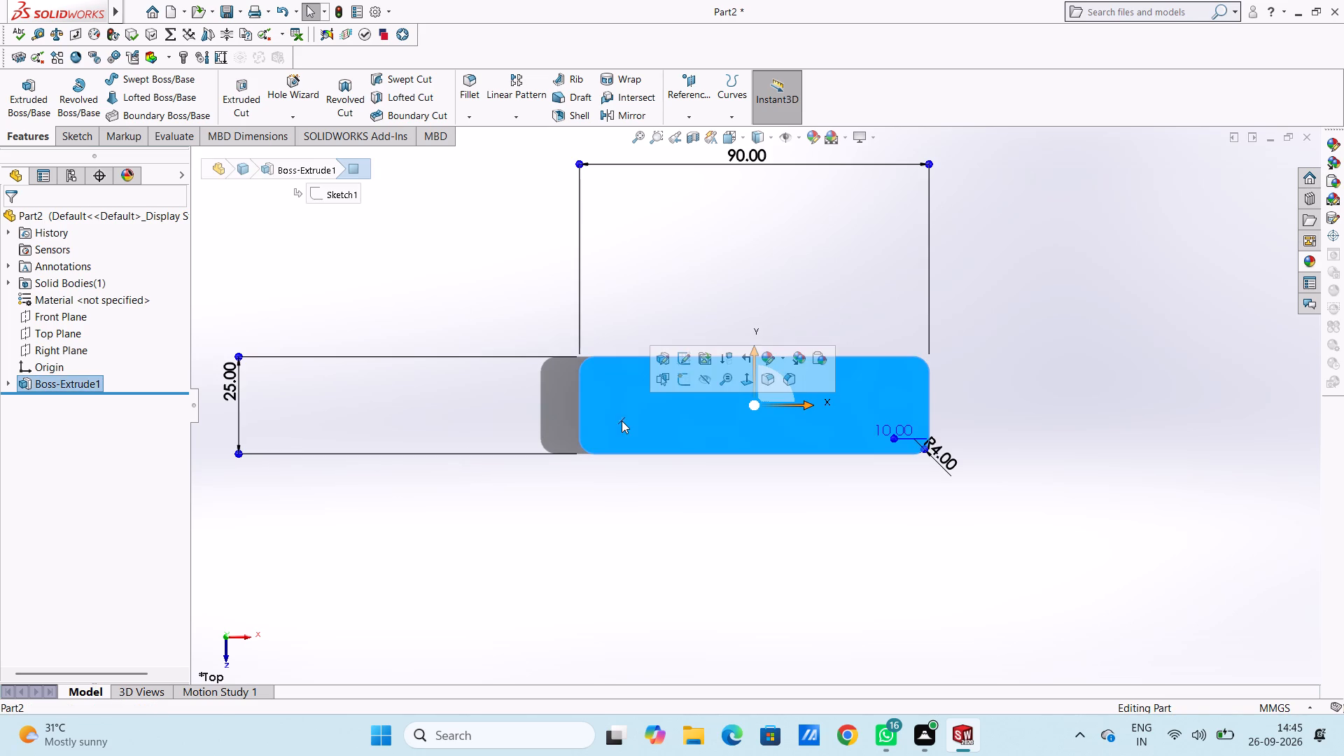
click(681, 386)
click(654, 296)
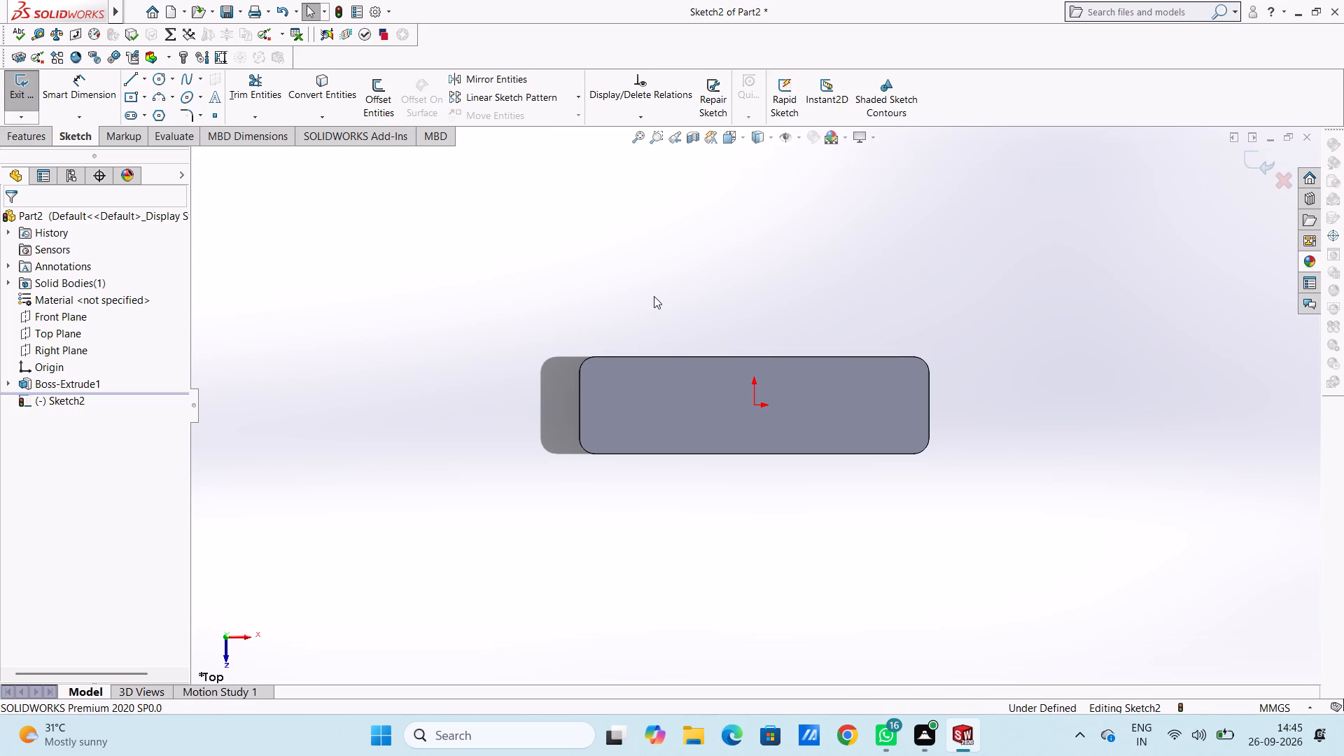
click(154, 82)
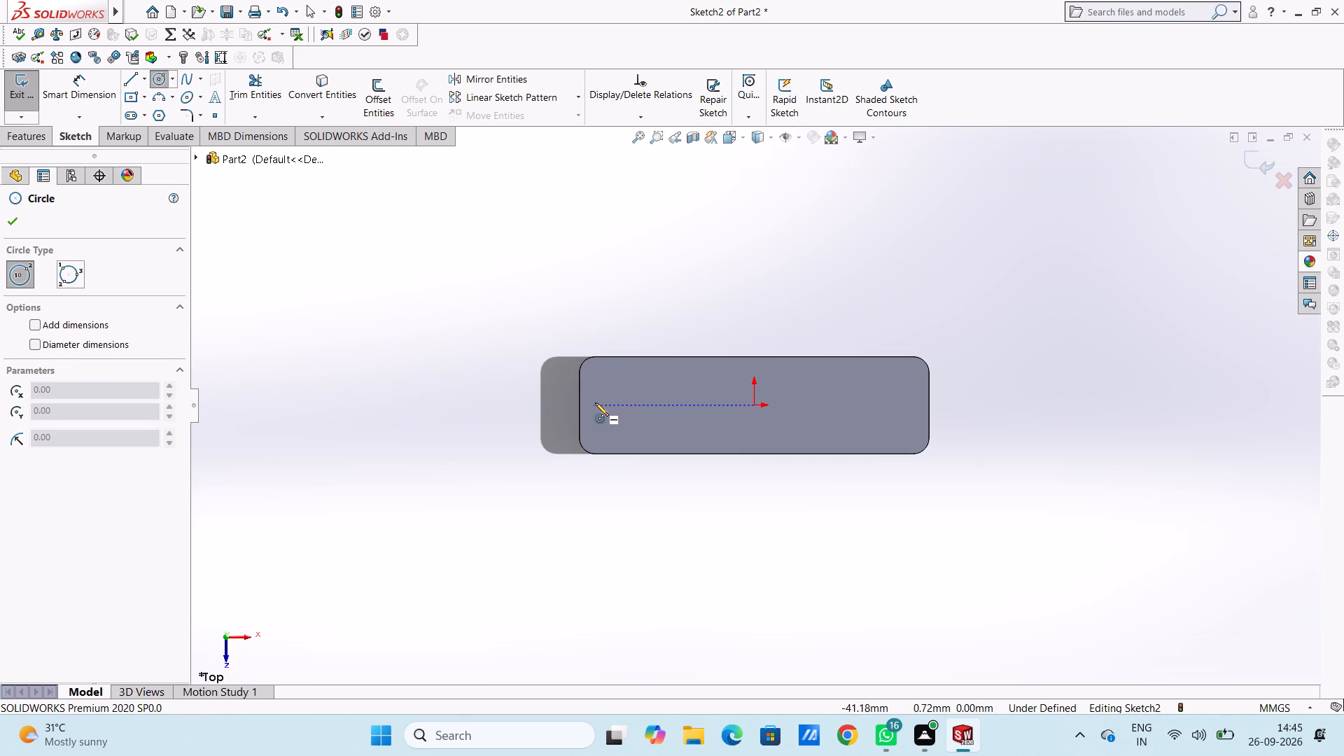
click(613, 402)
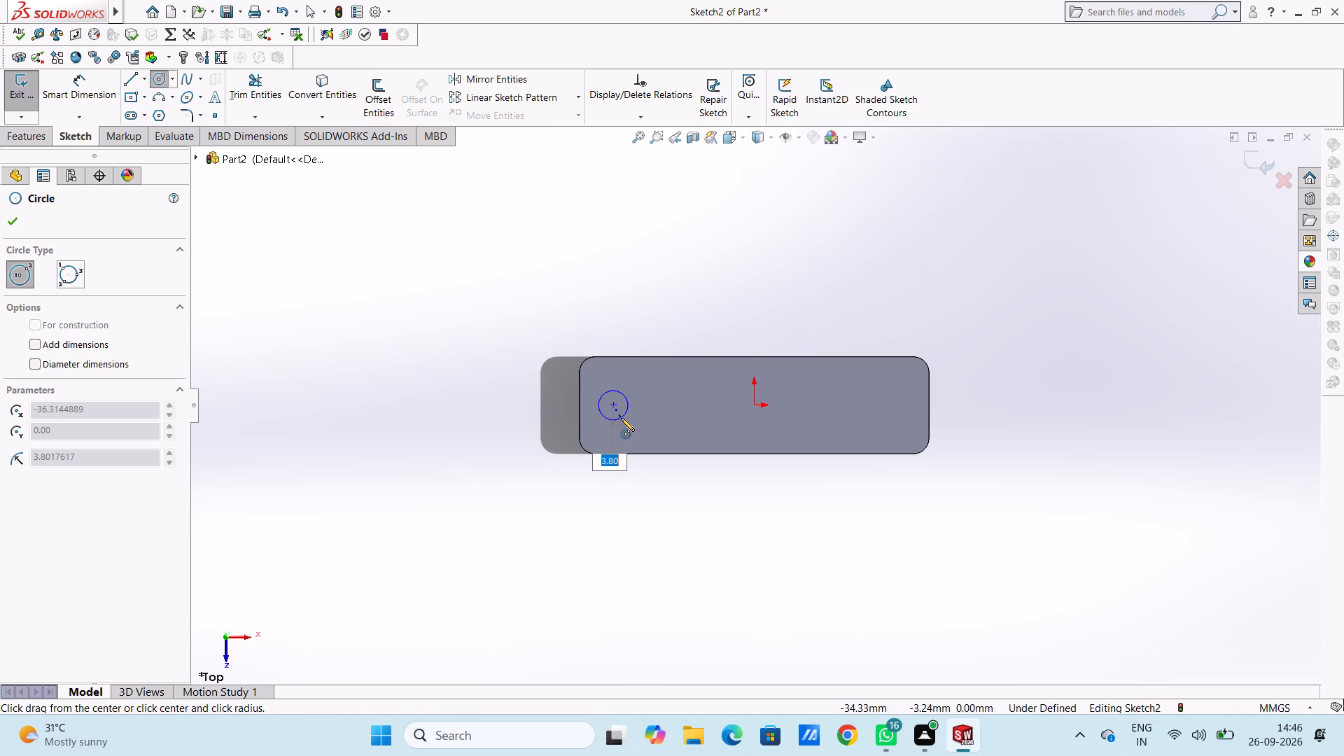
click(616, 428)
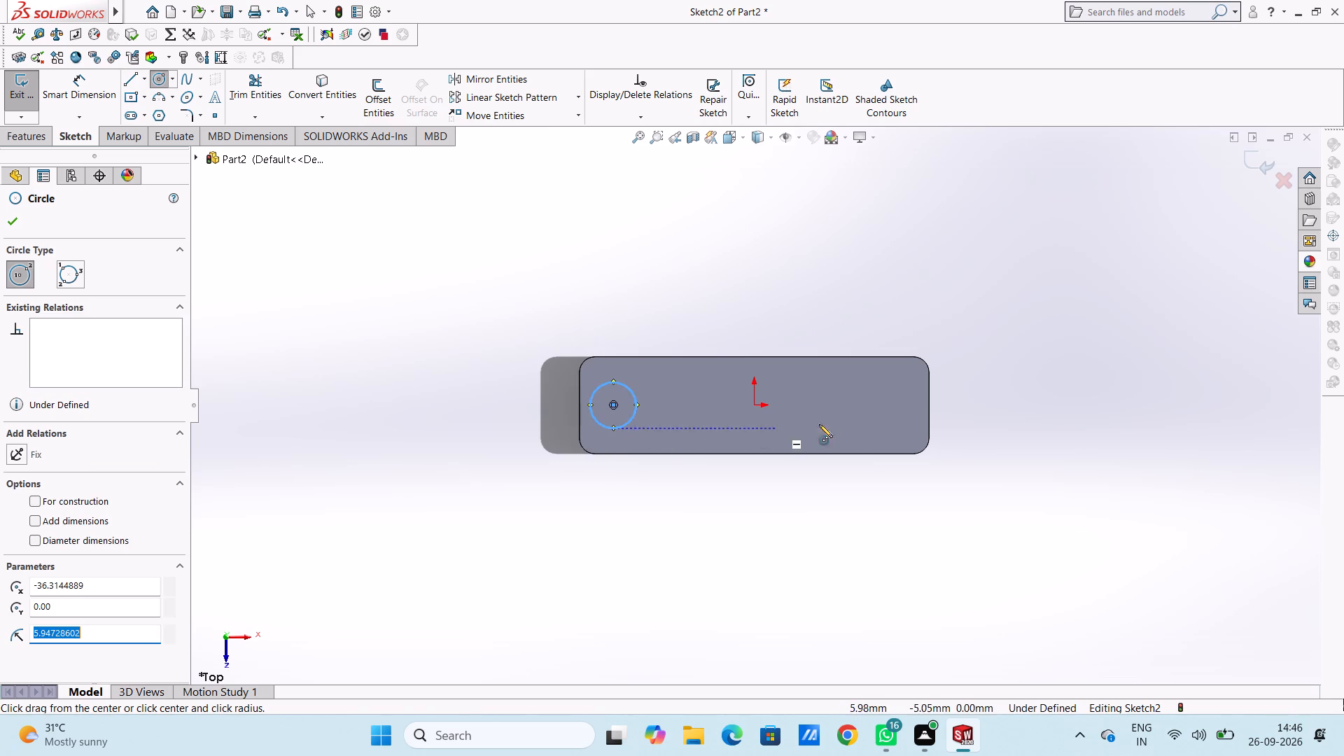
click(866, 407)
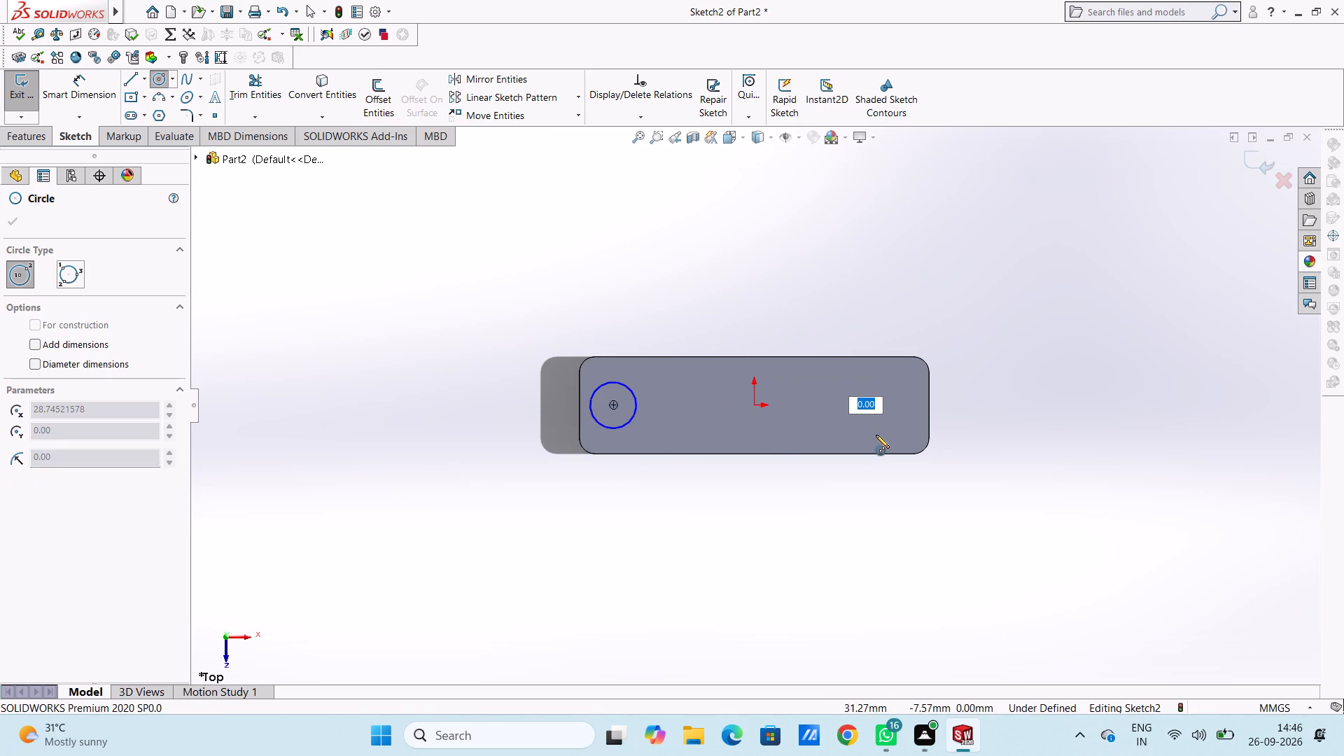
key(3)
key(Return)
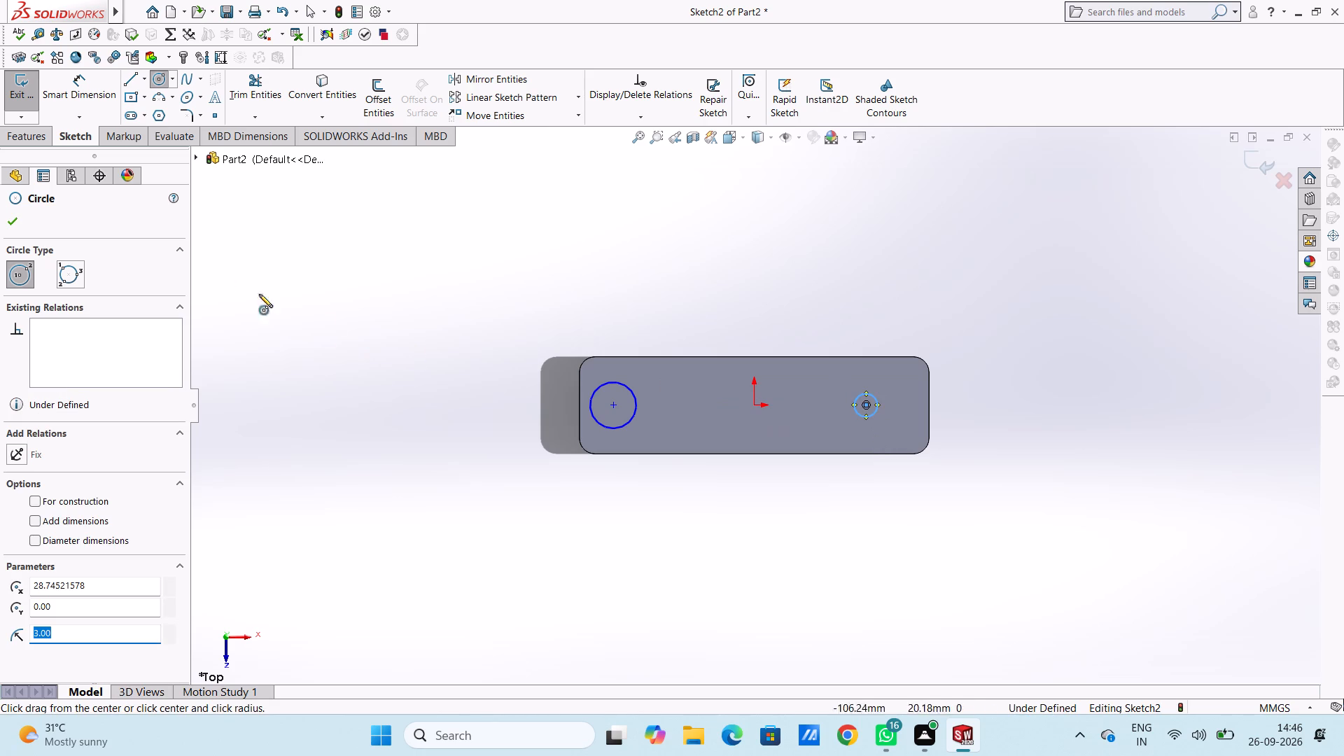
Dimension both circles on the block's top face to a diameter of 6.5 mm each.
click(99, 97)
click(604, 382)
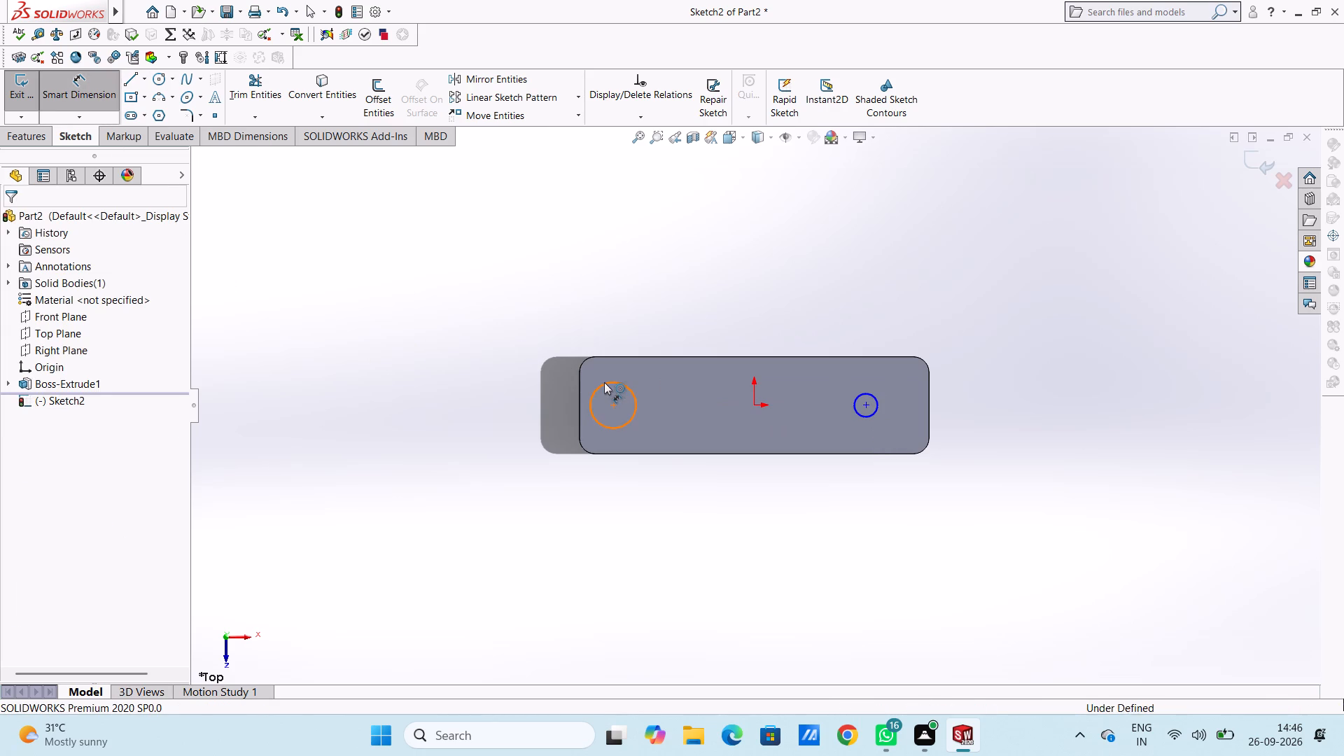
click(412, 246)
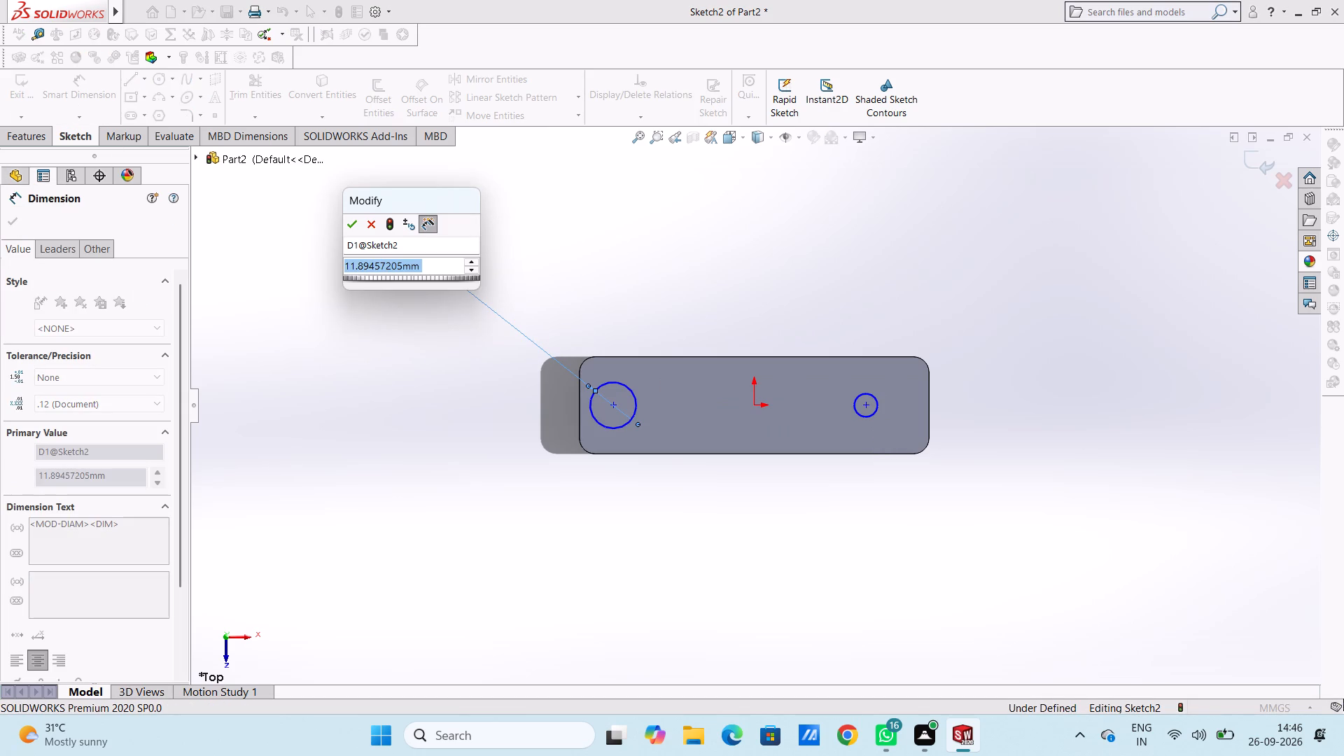
text(6.5)
key(Return)
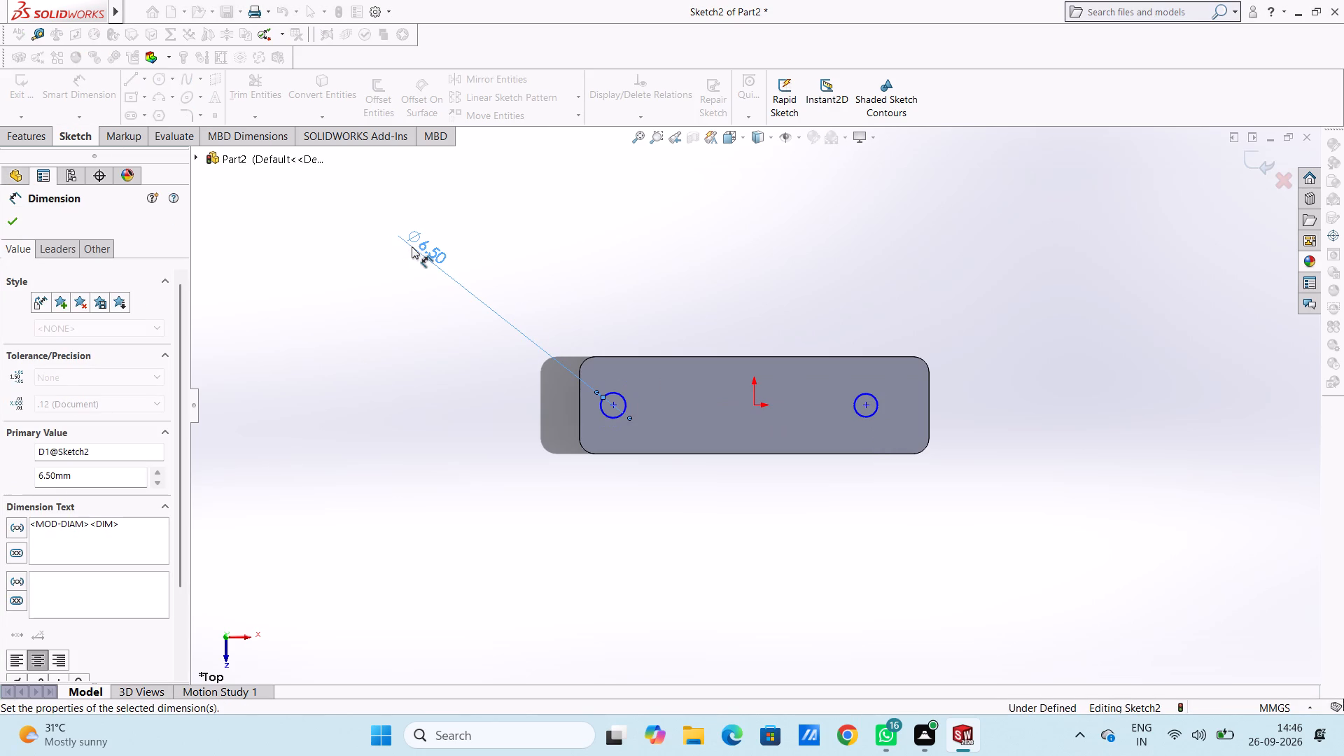
click(289, 405)
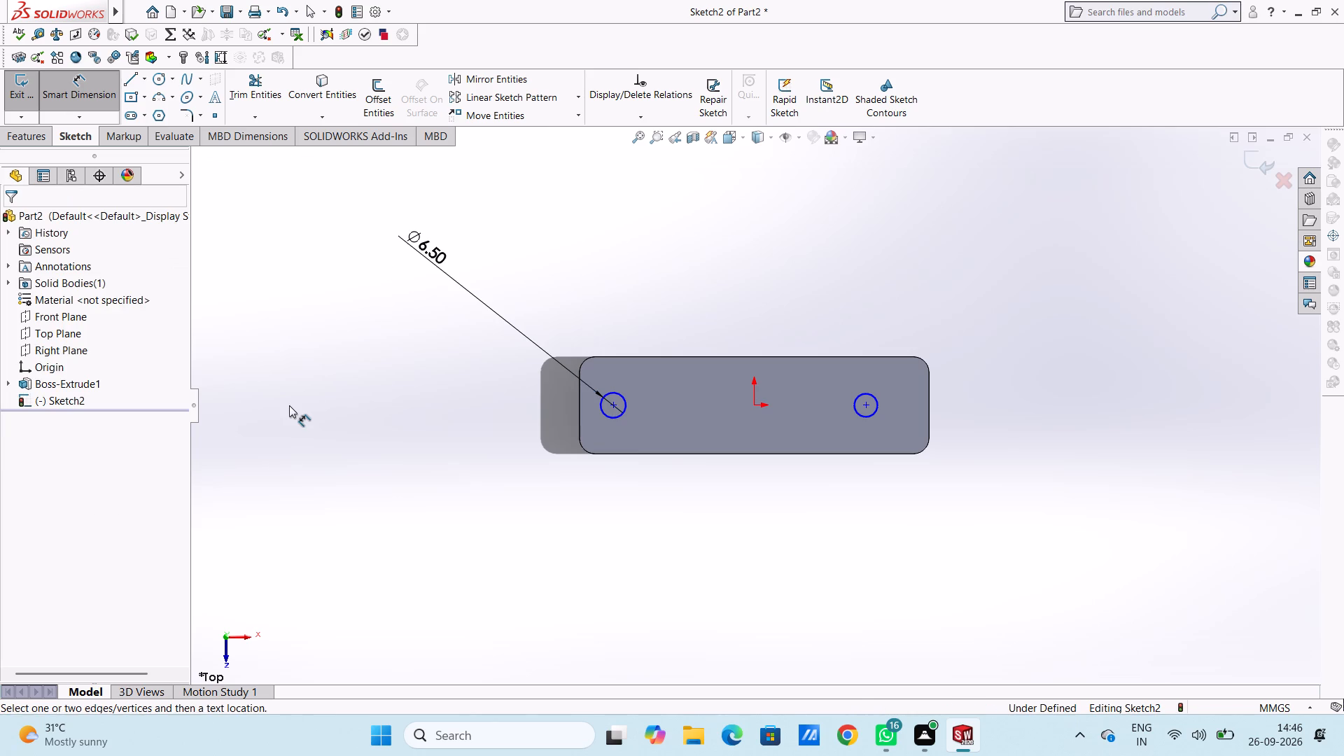
click(871, 414)
click(1040, 582)
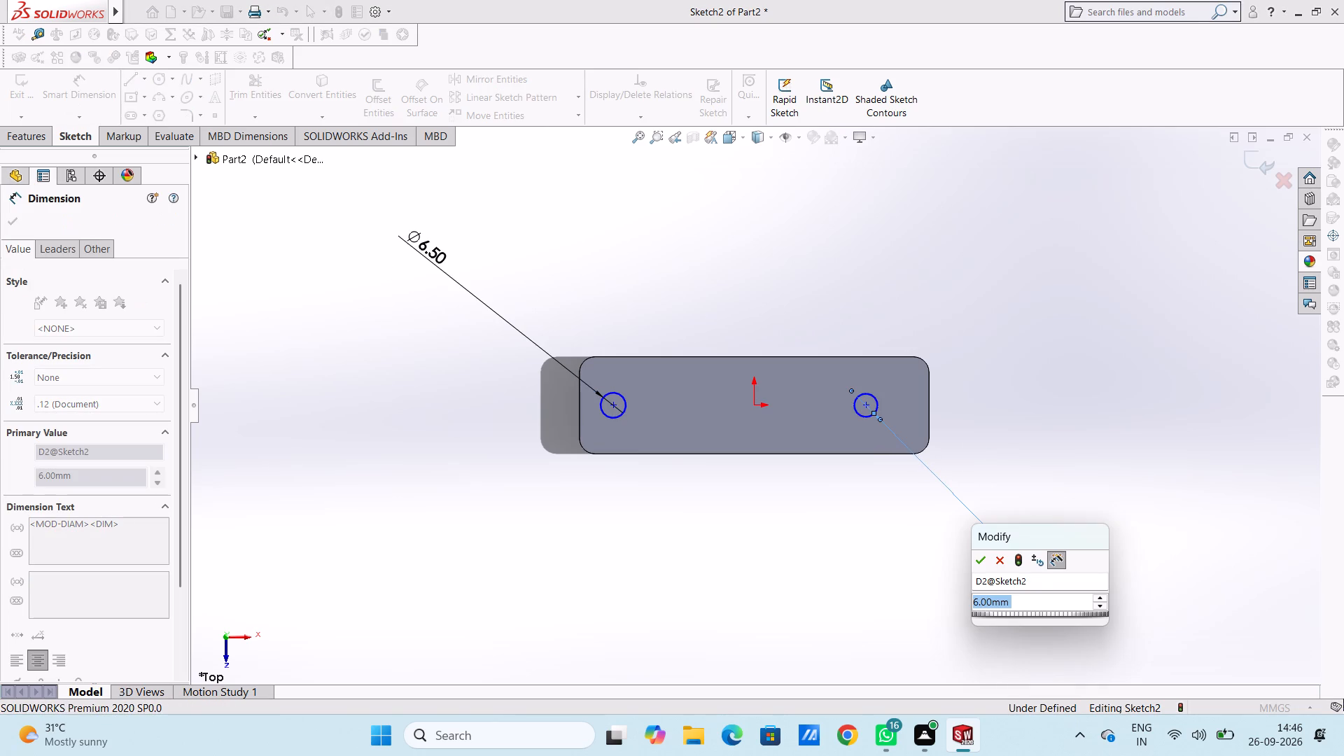
text(6.5)
key(Return)
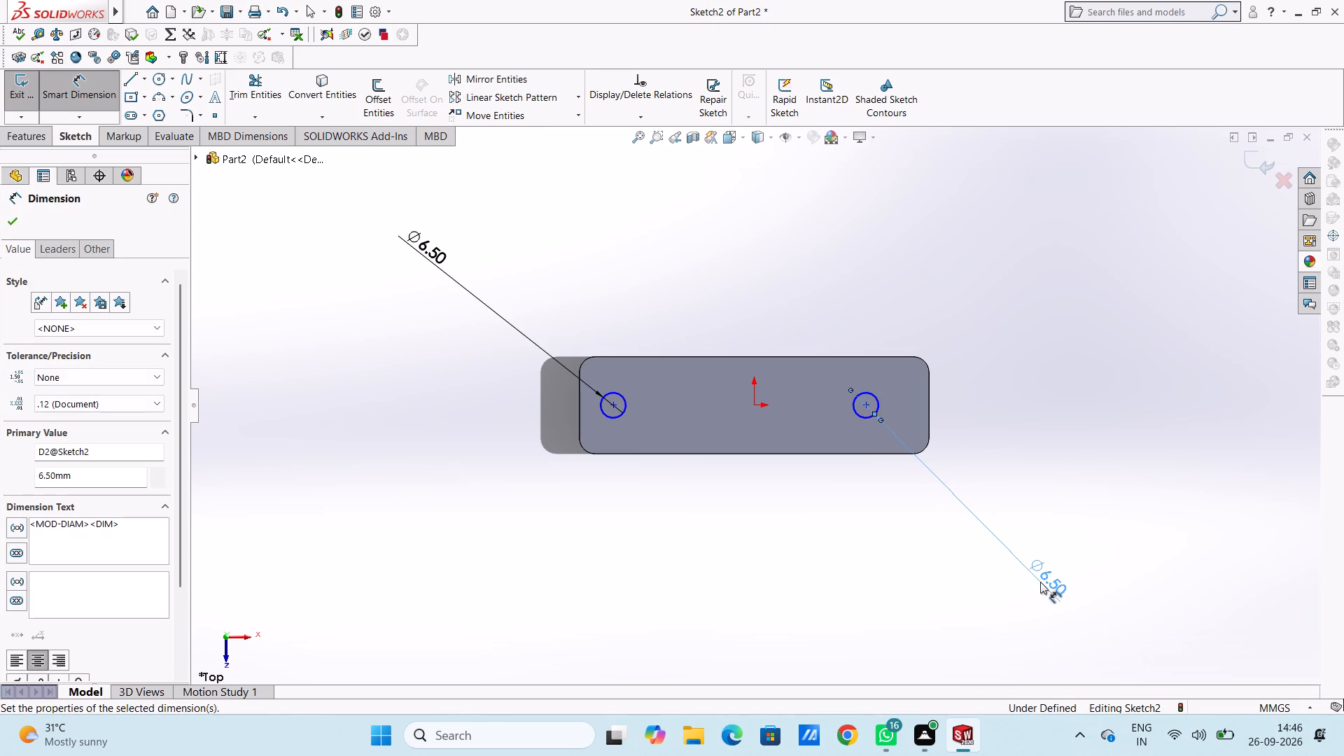
Dimension the centre-to-centre distance between the two circles to 76.5 mm.
click(871, 558)
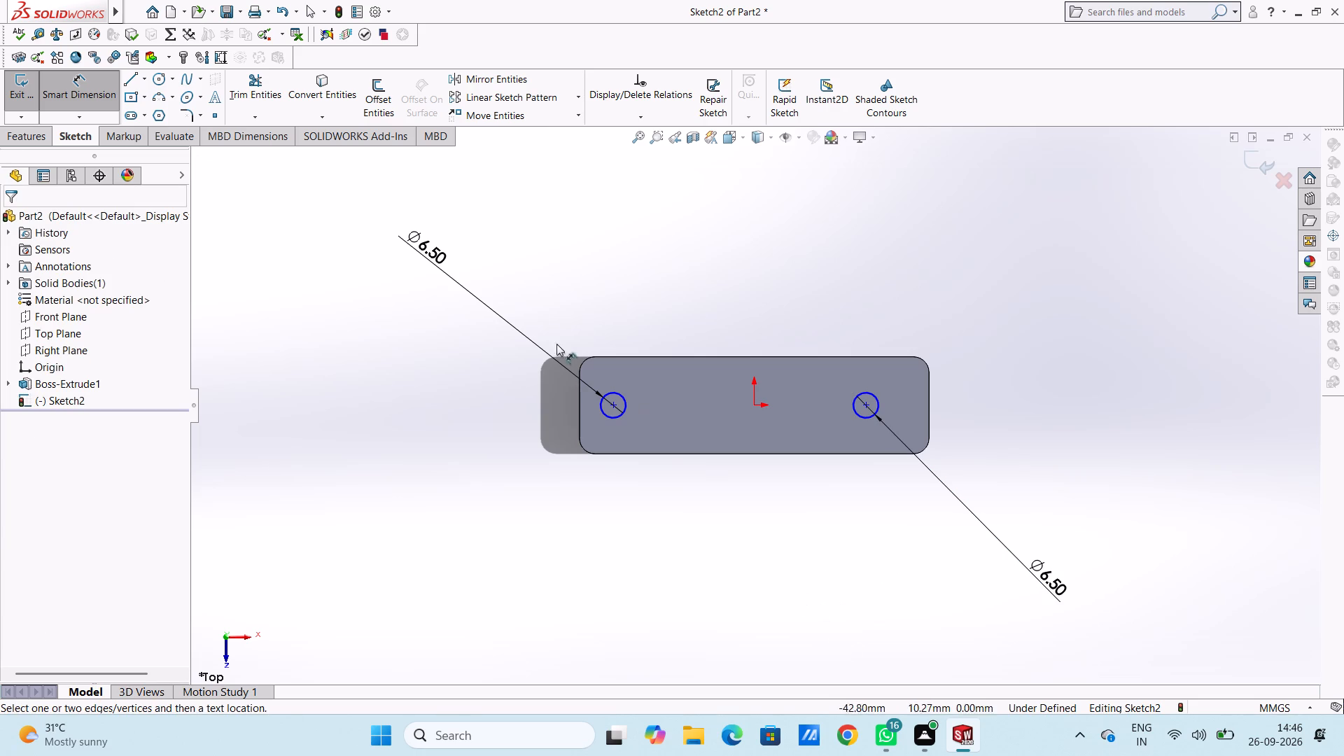
click(614, 404)
click(862, 403)
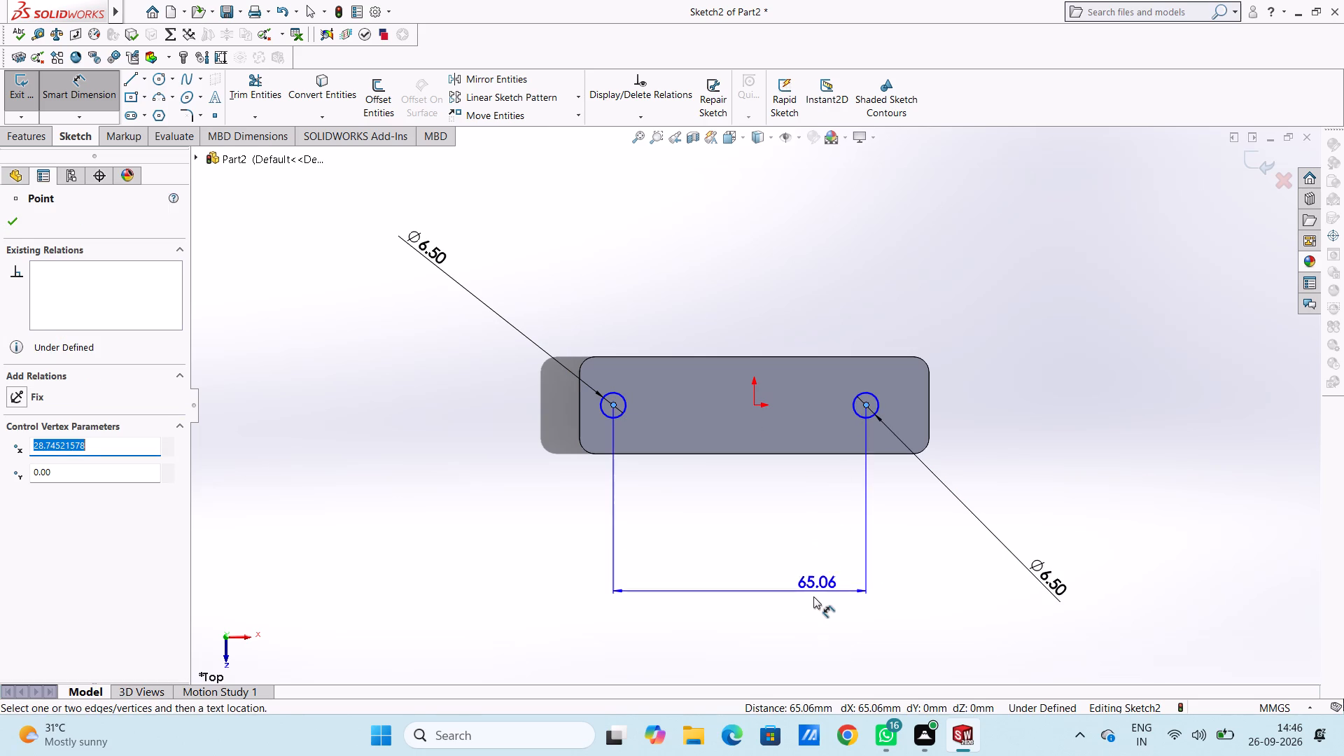
click(813, 596)
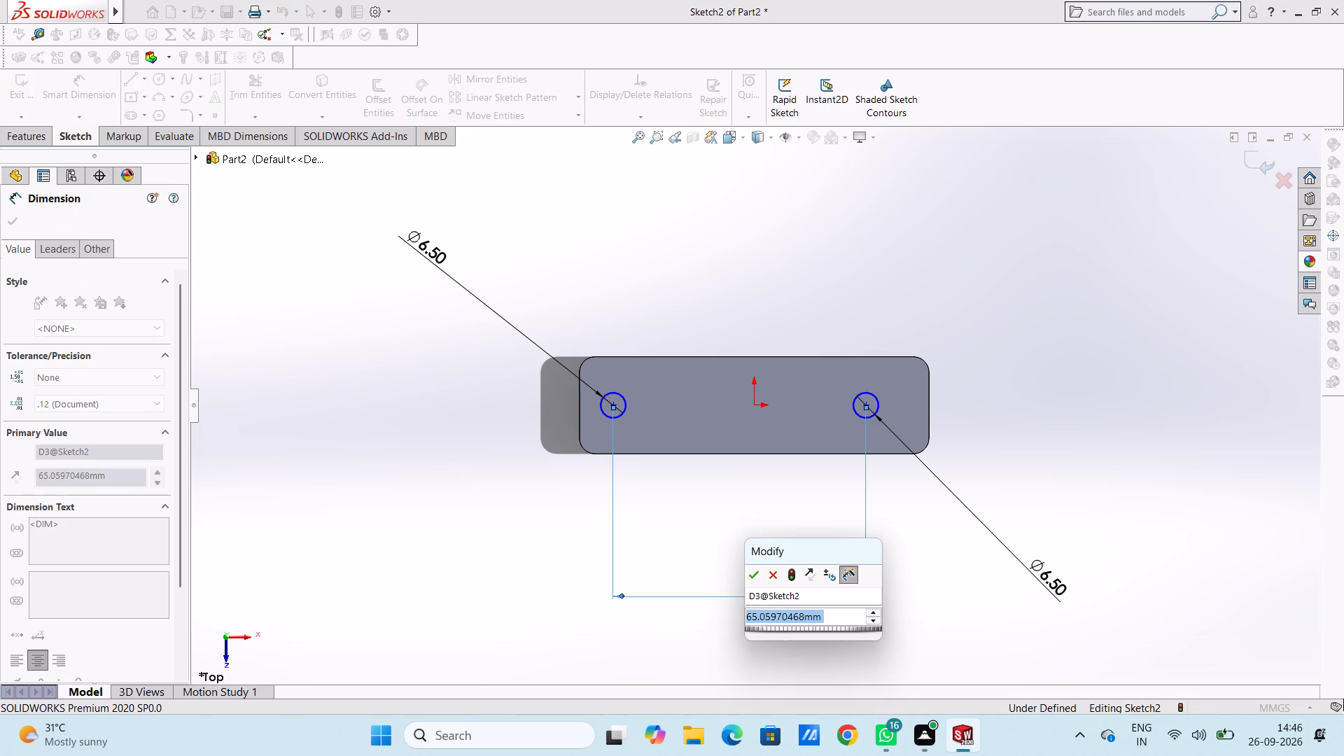
text(76.5)
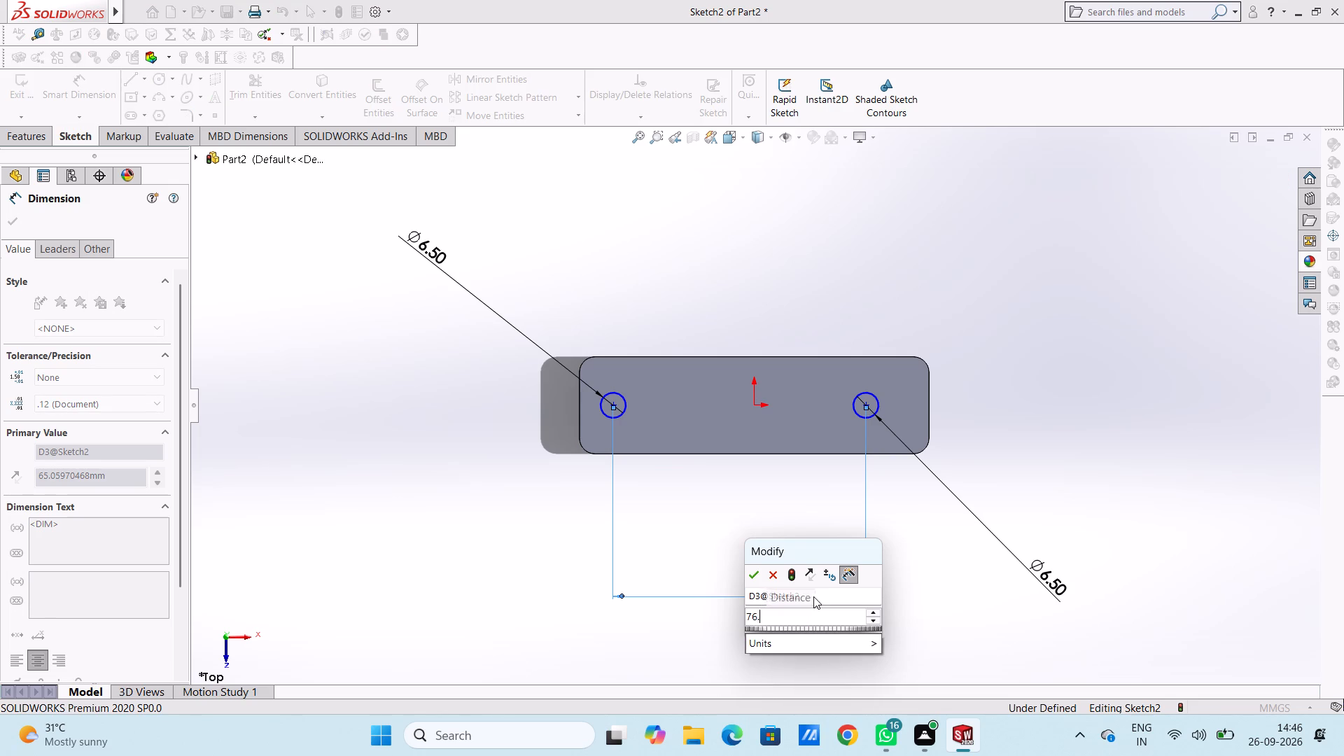
key(Return)
click(755, 521)
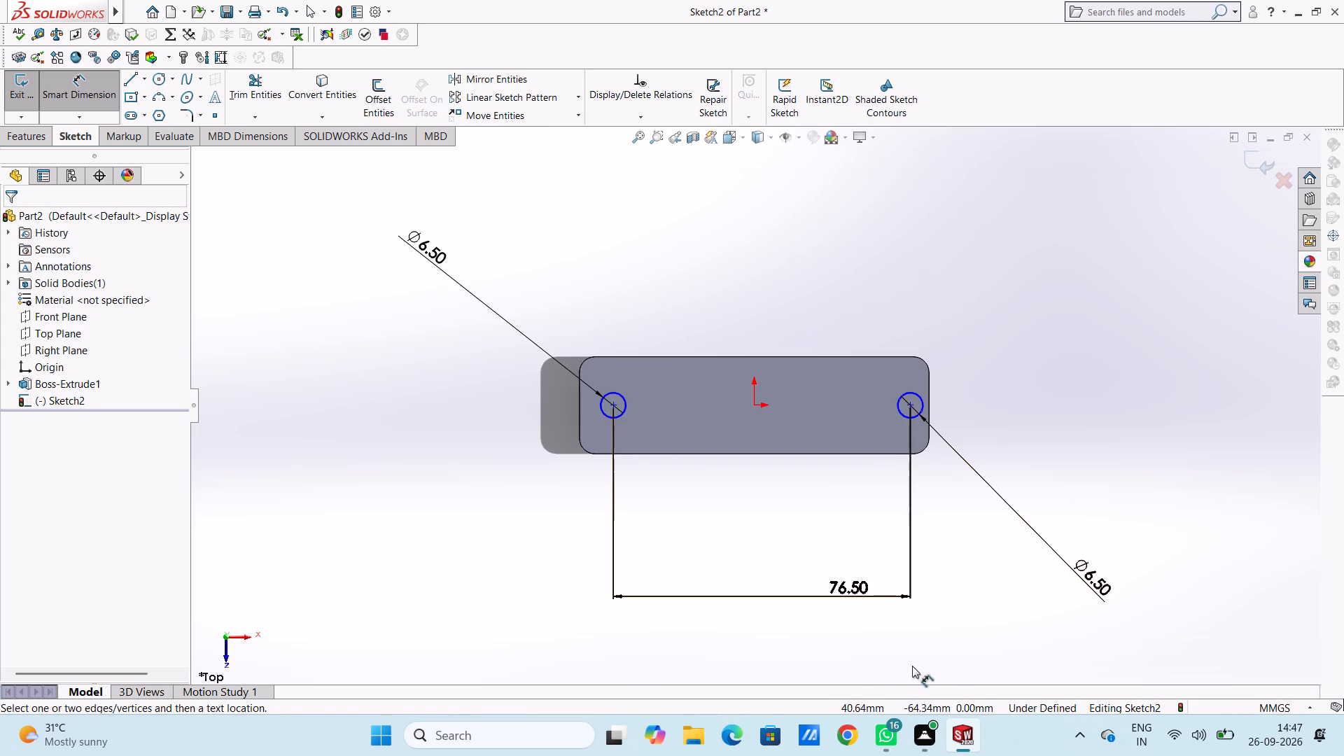
Dimension the right circle's centre 6.75 mm from the plate's right edge.
click(910, 405)
click(927, 385)
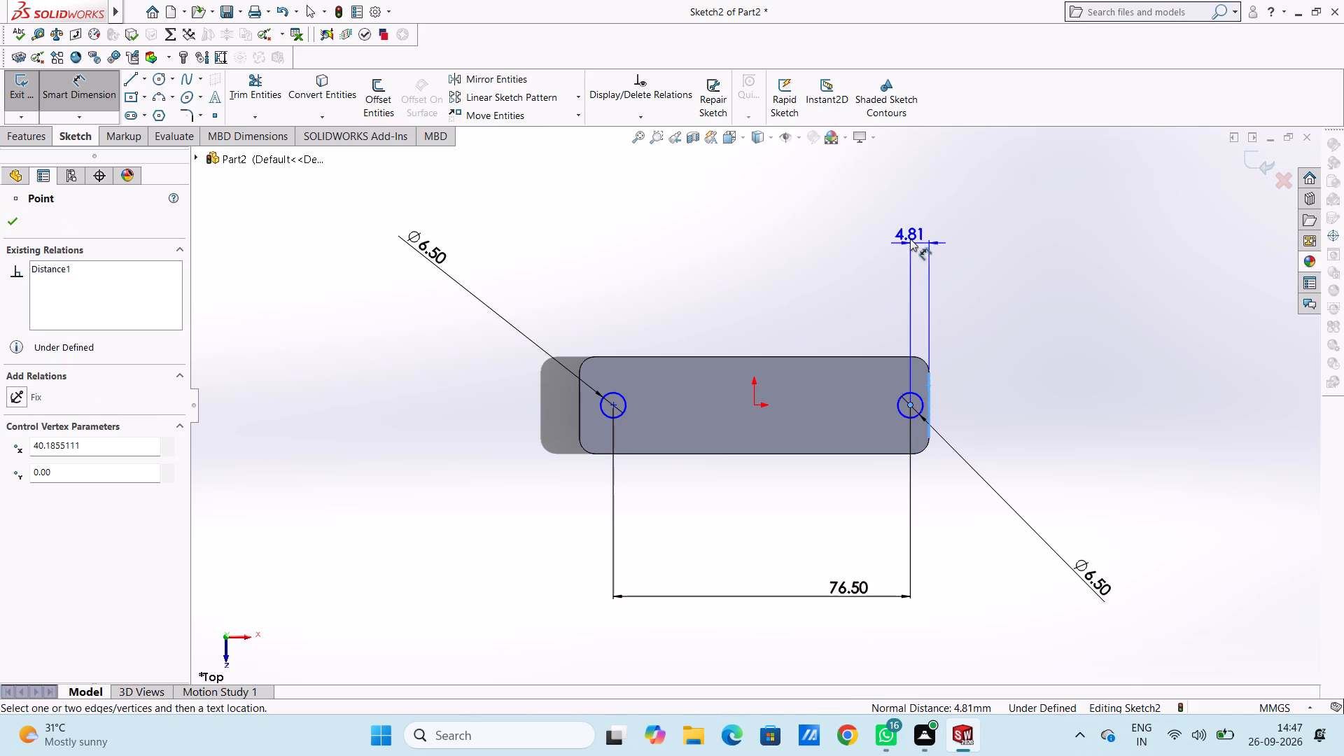
click(910, 219)
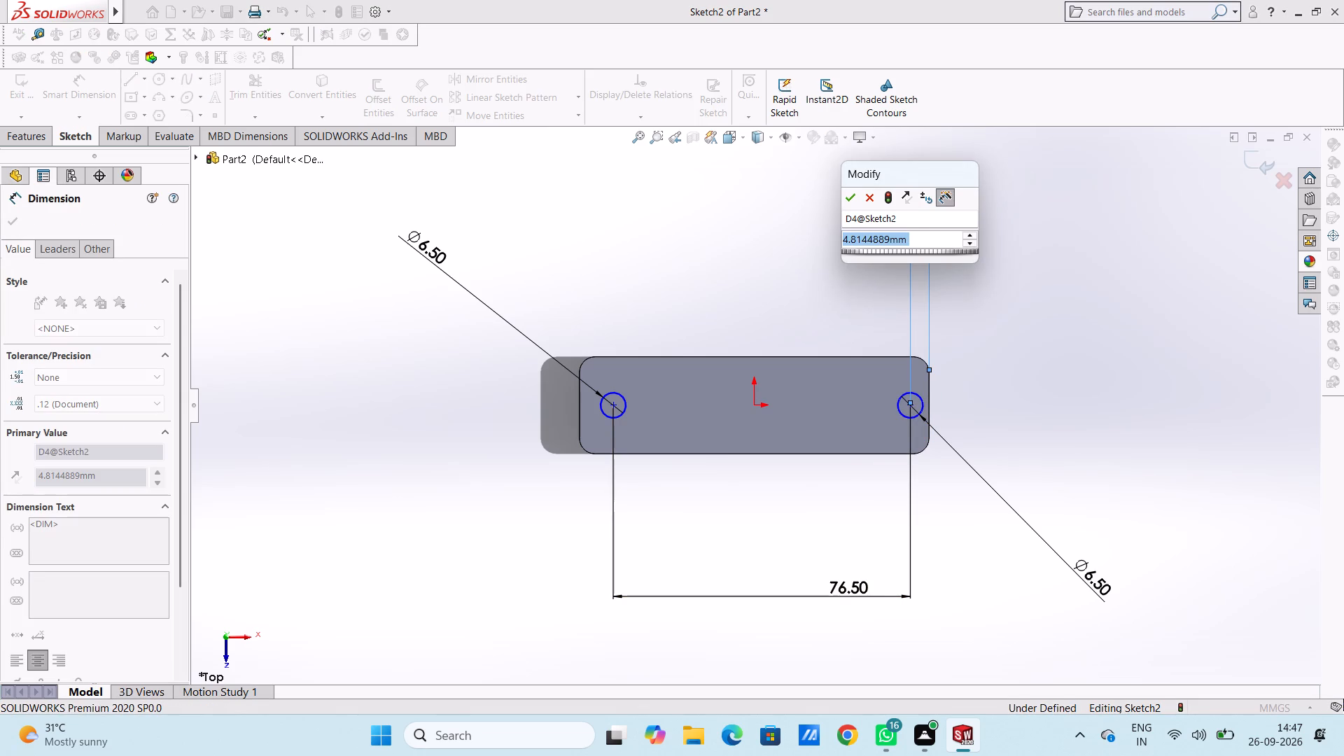
text(6.75)
key(Return)
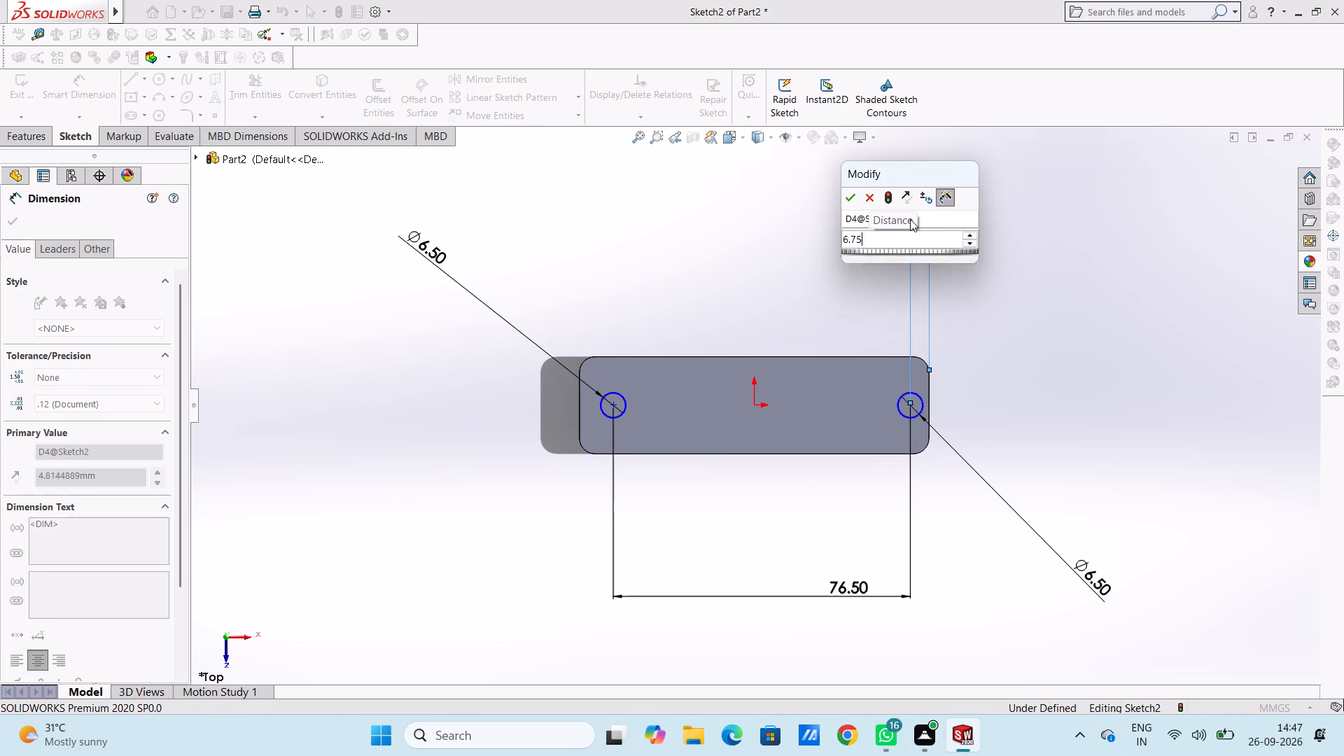
click(792, 225)
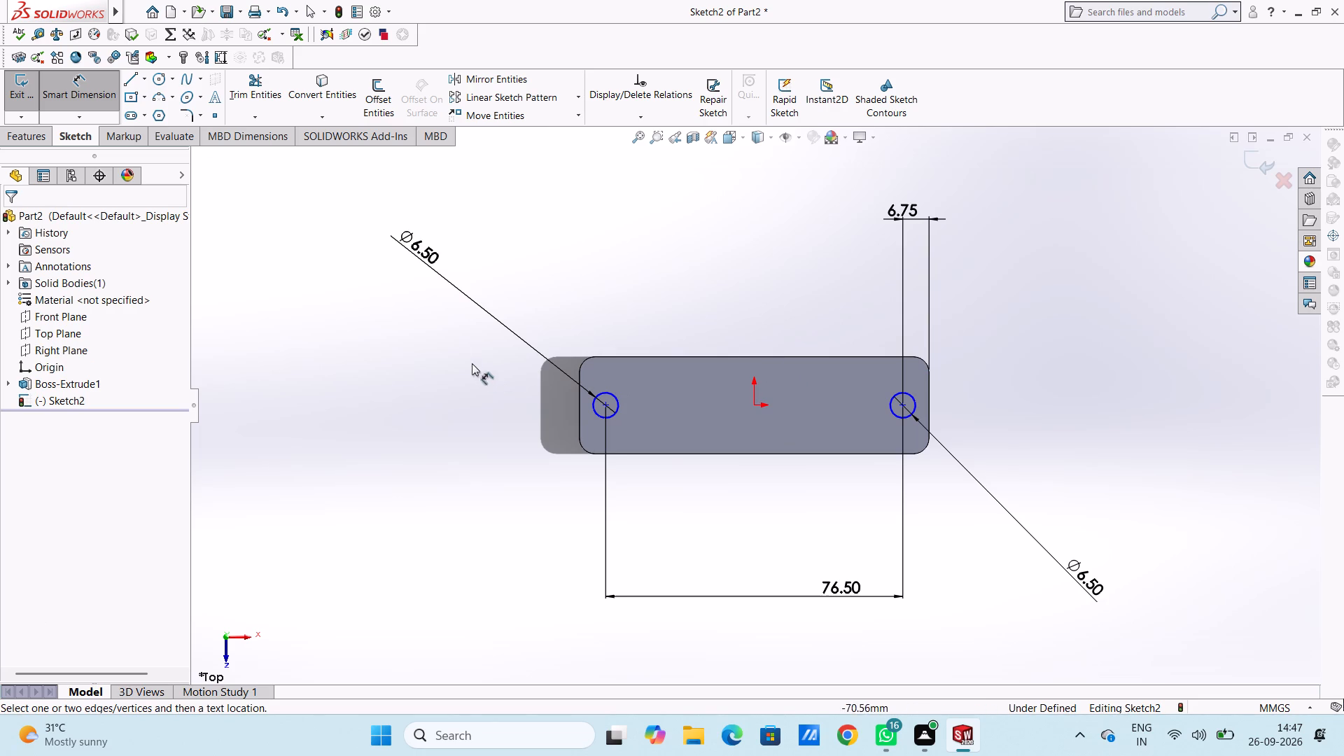
Dimension the left circle's centre 12.5 mm from the plate's upper long edge.
click(605, 405)
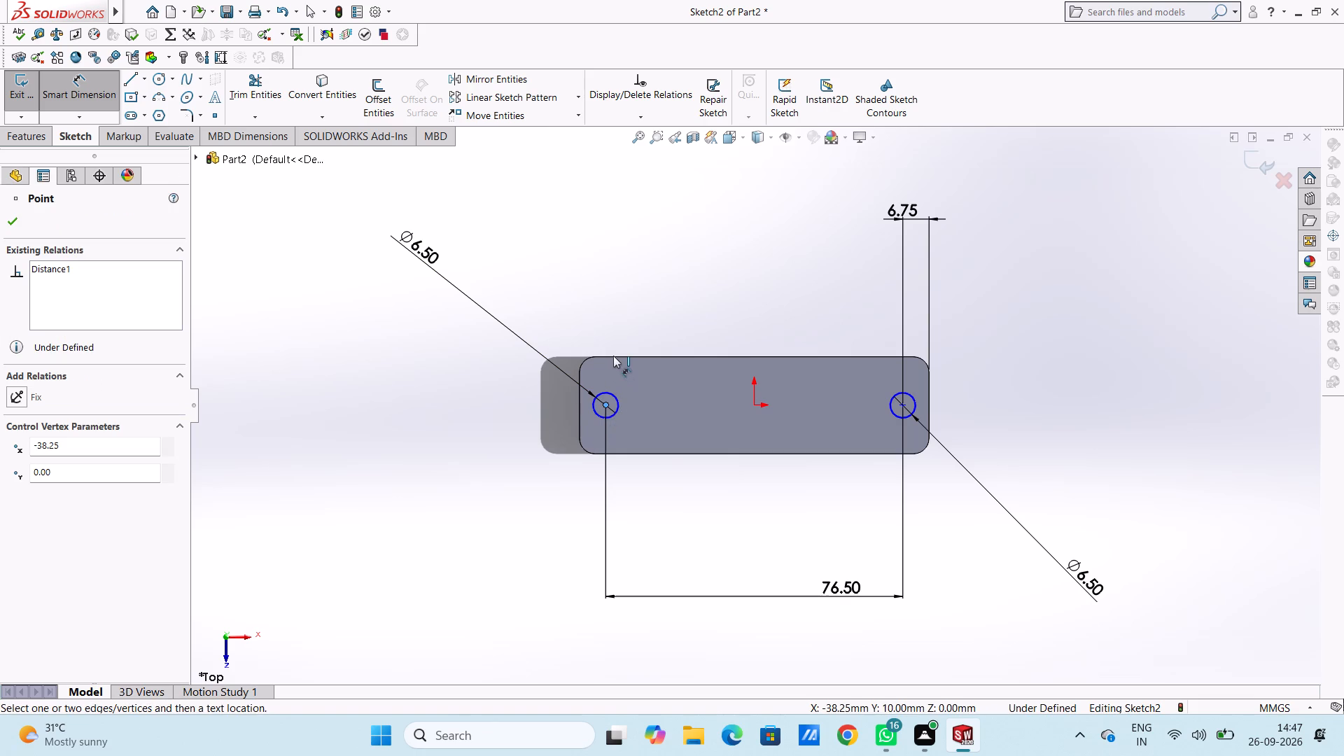
click(614, 353)
click(615, 358)
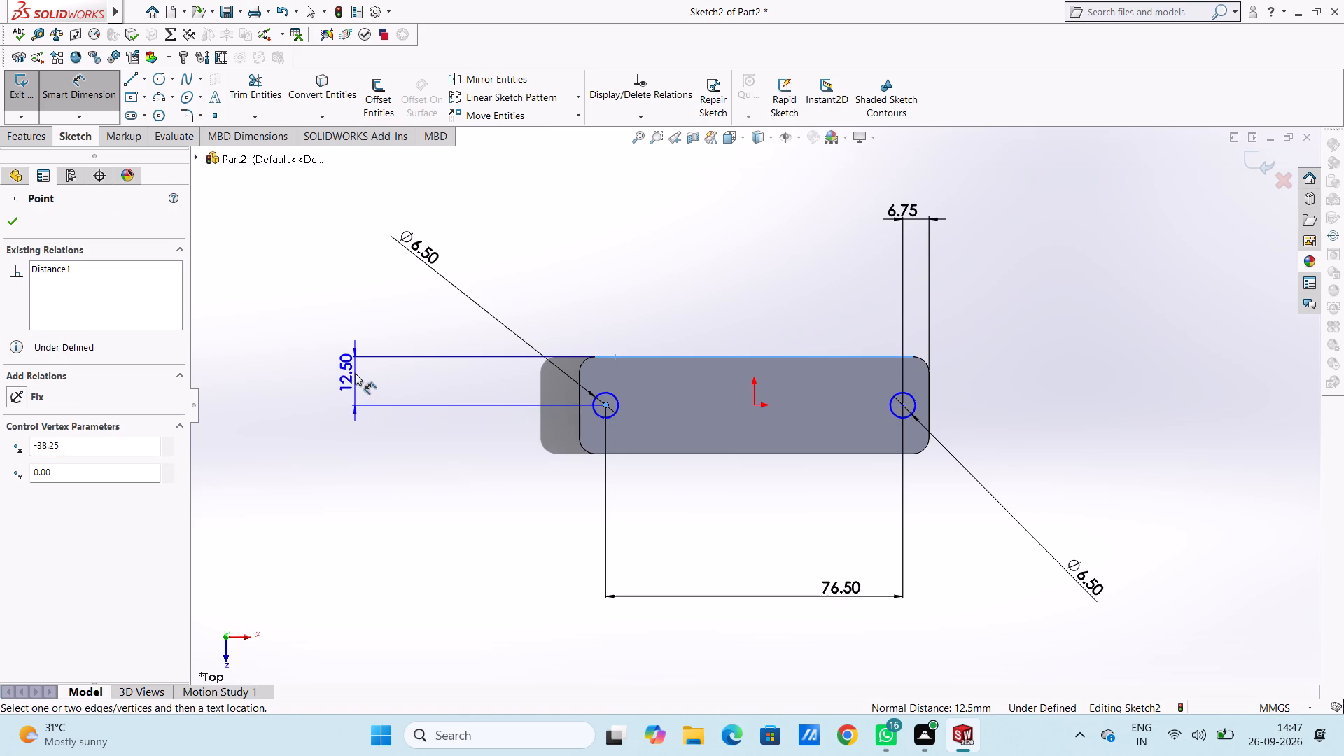
click(355, 373)
click(299, 353)
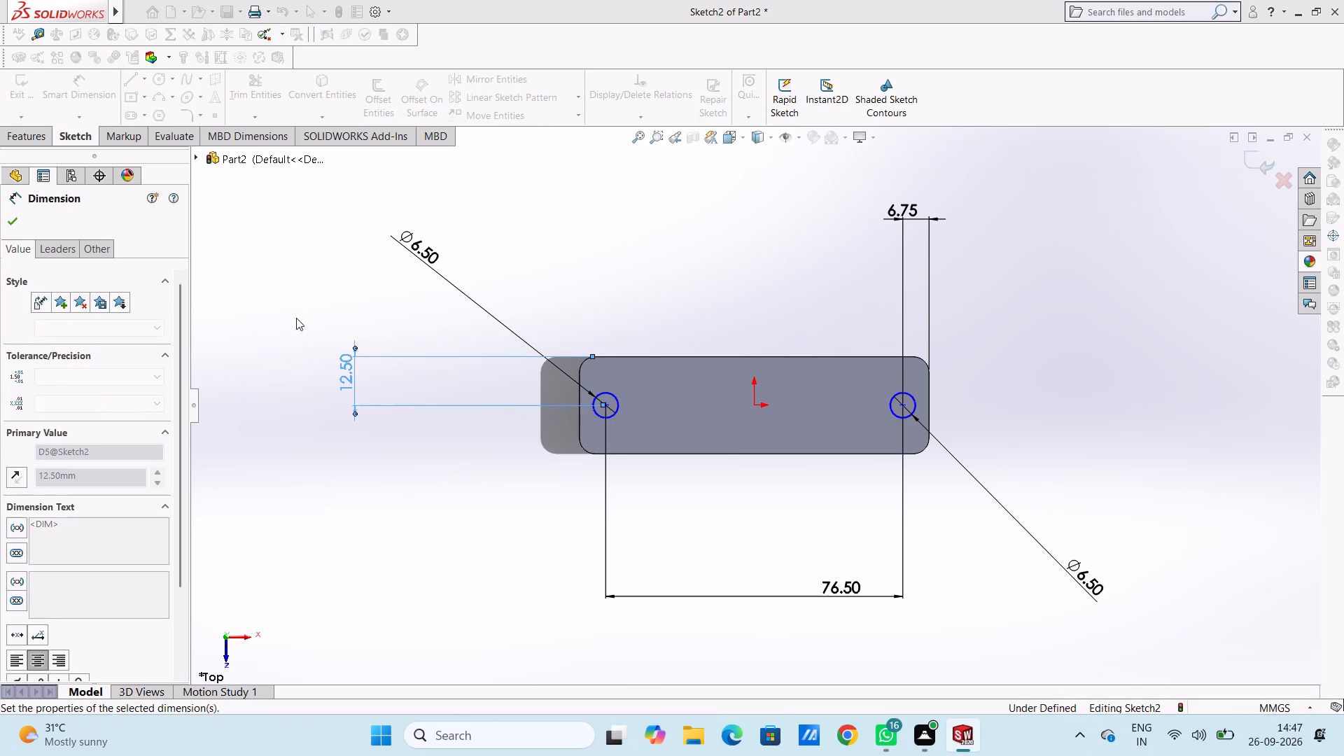
click(296, 298)
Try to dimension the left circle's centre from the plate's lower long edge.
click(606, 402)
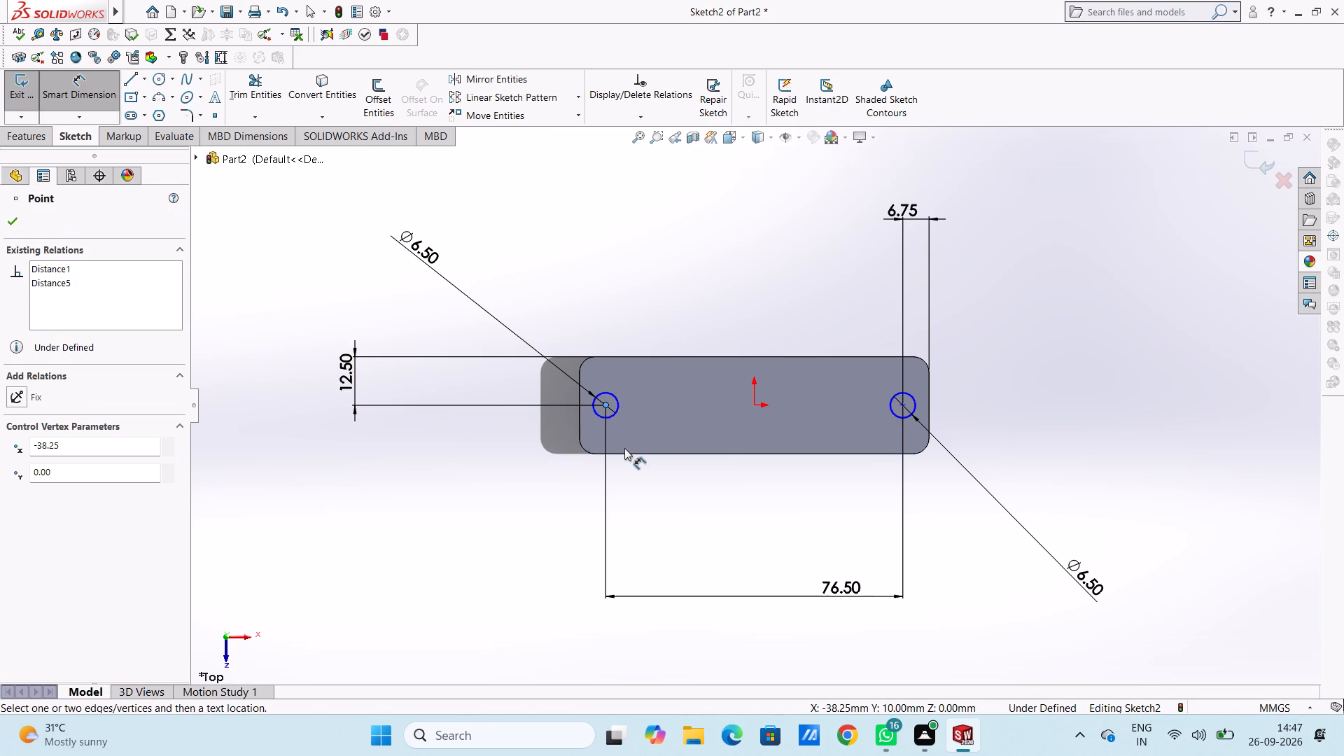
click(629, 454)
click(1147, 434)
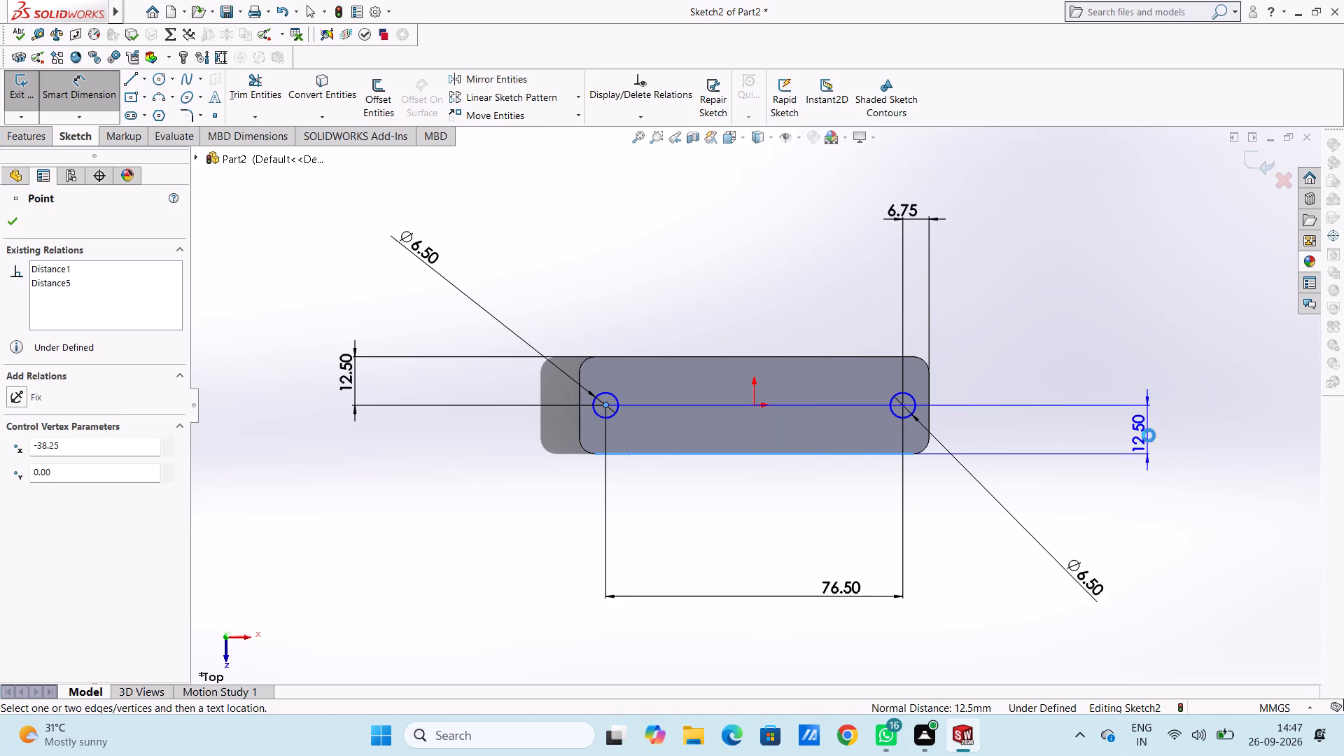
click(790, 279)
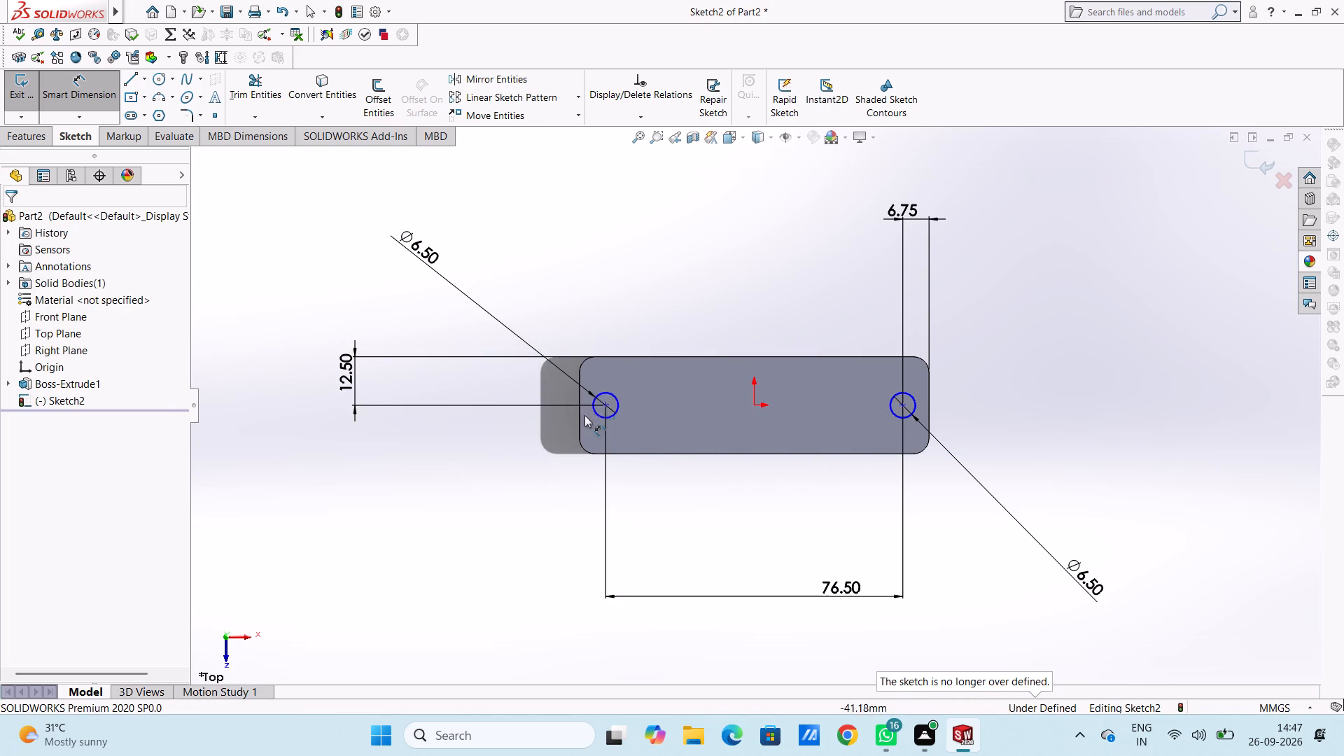
Dimension the left circle's centre 6.75 mm from the plate's left edge.
click(580, 412)
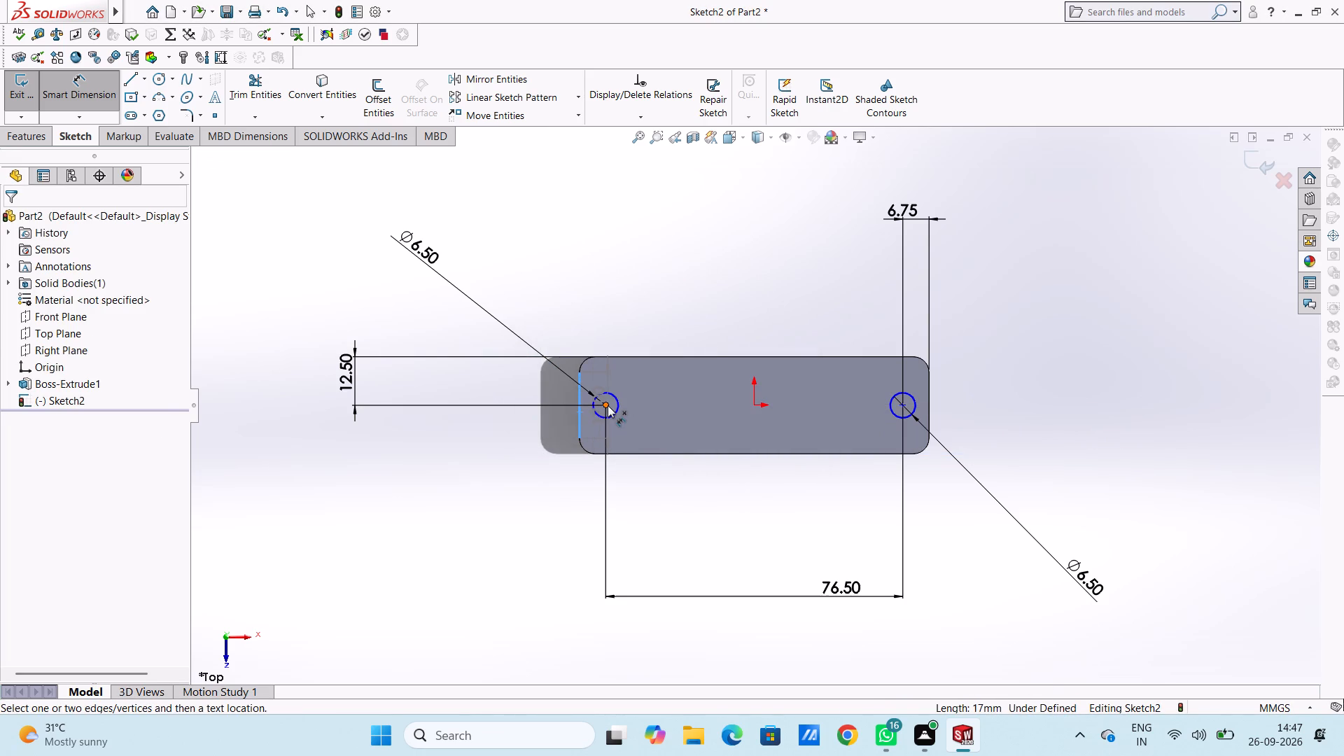
click(608, 405)
click(579, 618)
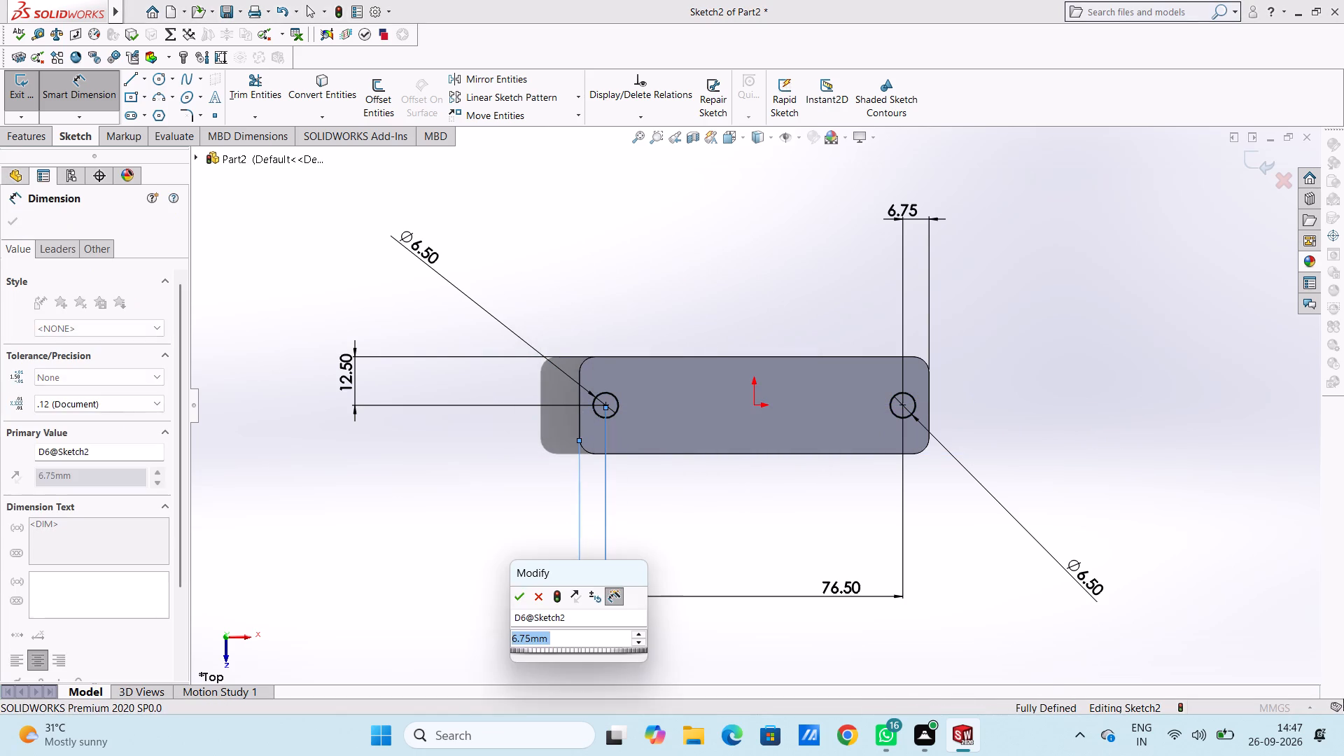
click(519, 596)
click(465, 526)
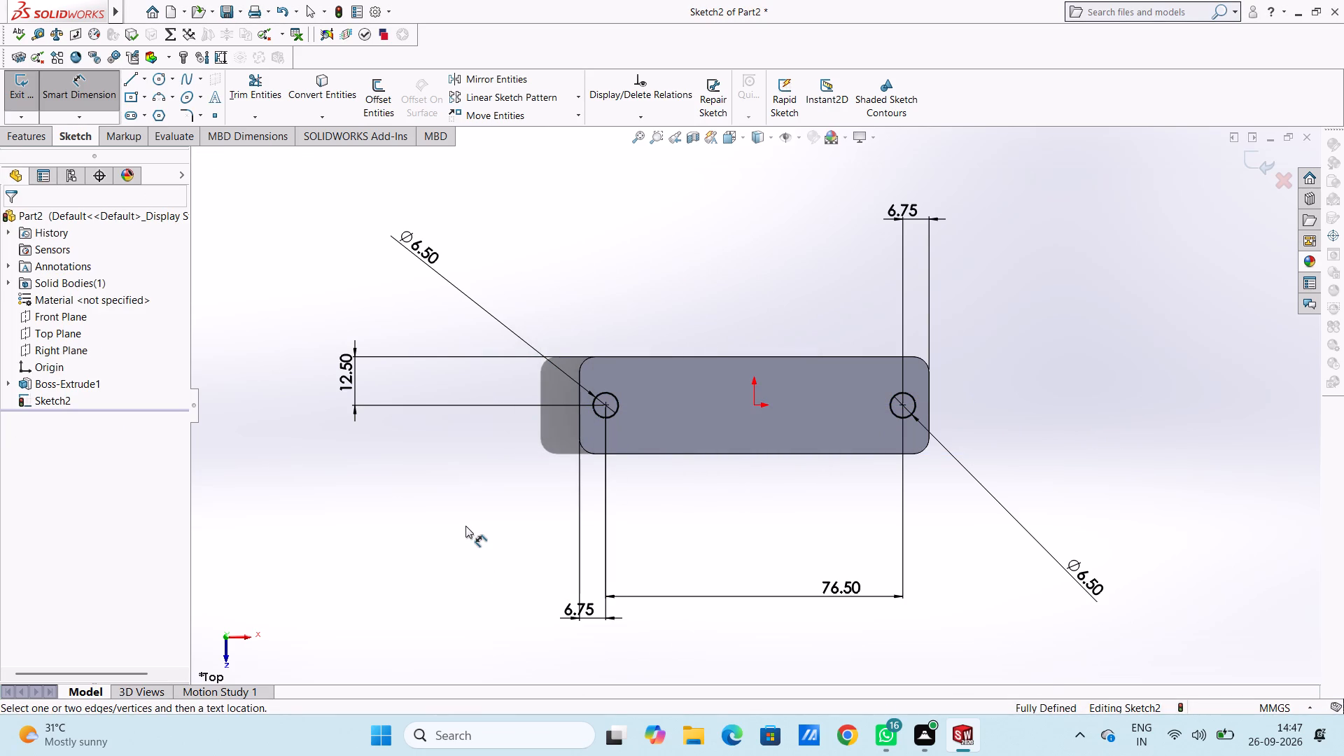
Cut-extrude the two circles through the plate as a blind cut 10 mm from the sketch plane.
middle_drag(464, 528, 460, 344)
middle_click(461, 342)
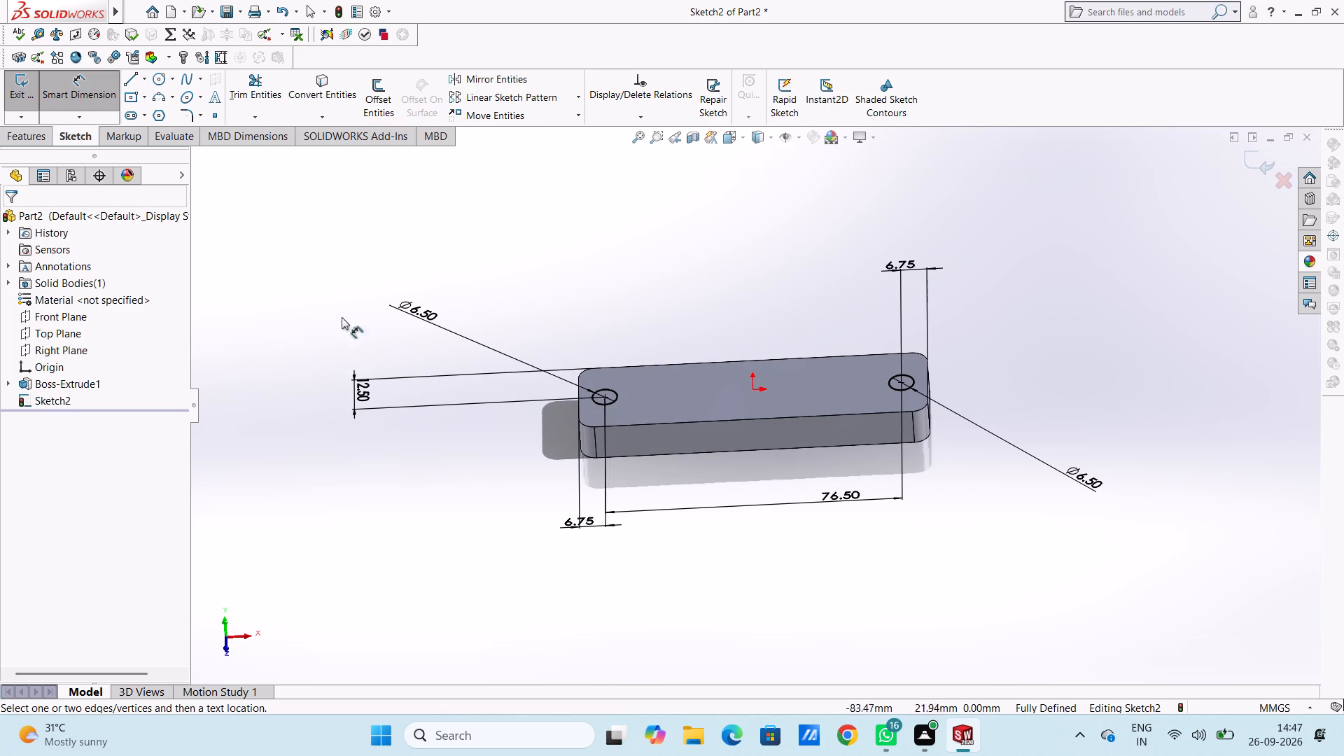
click(10, 144)
click(251, 95)
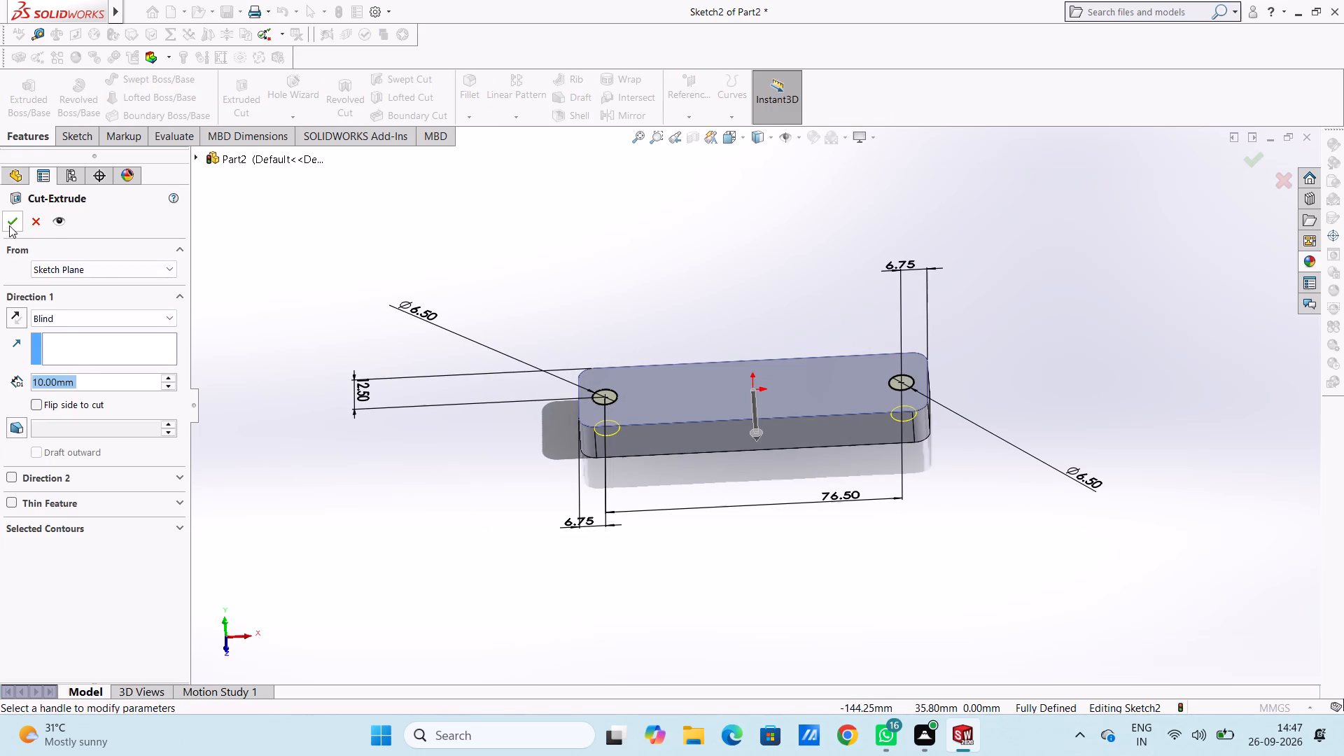
click(9, 225)
click(342, 272)
On the plate's top face, sketch a centre rectangle at the origin, 48 mm long and 12 mm high.
middle_drag(462, 256, 459, 346)
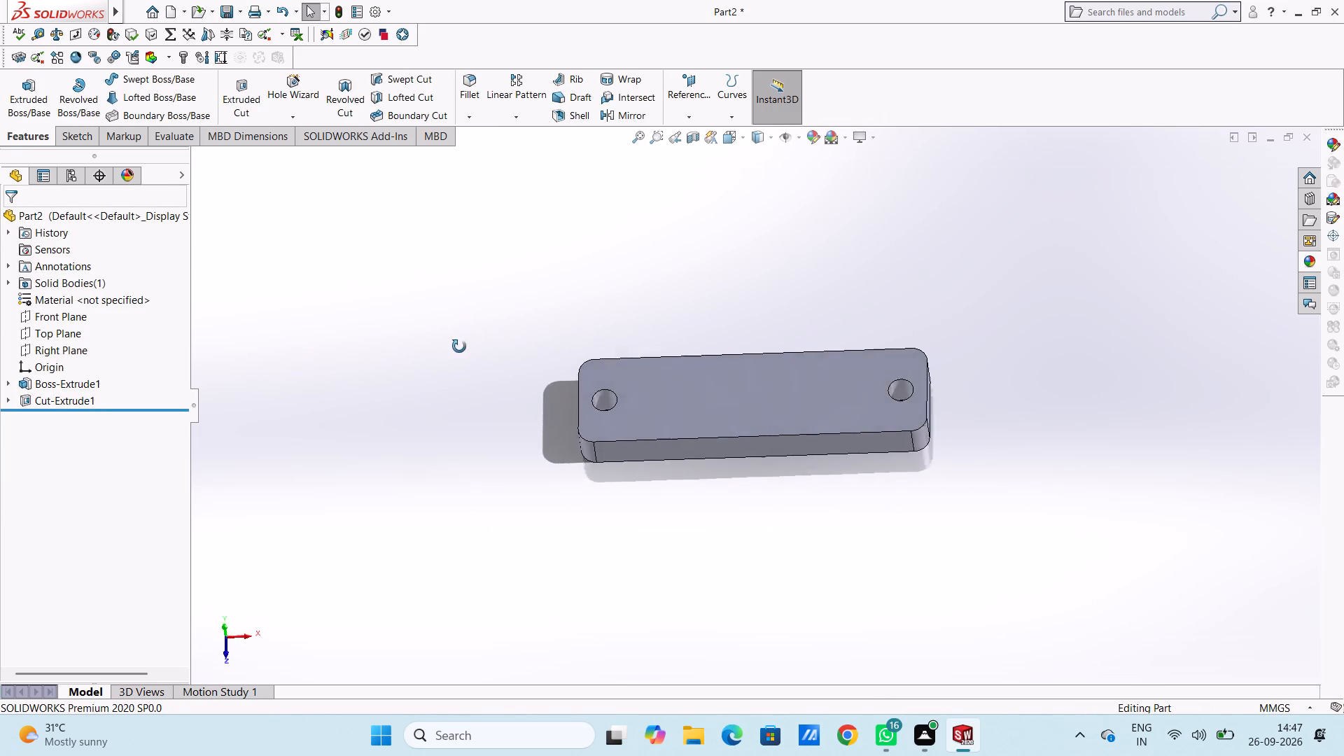
middle_drag(459, 346, 497, 449)
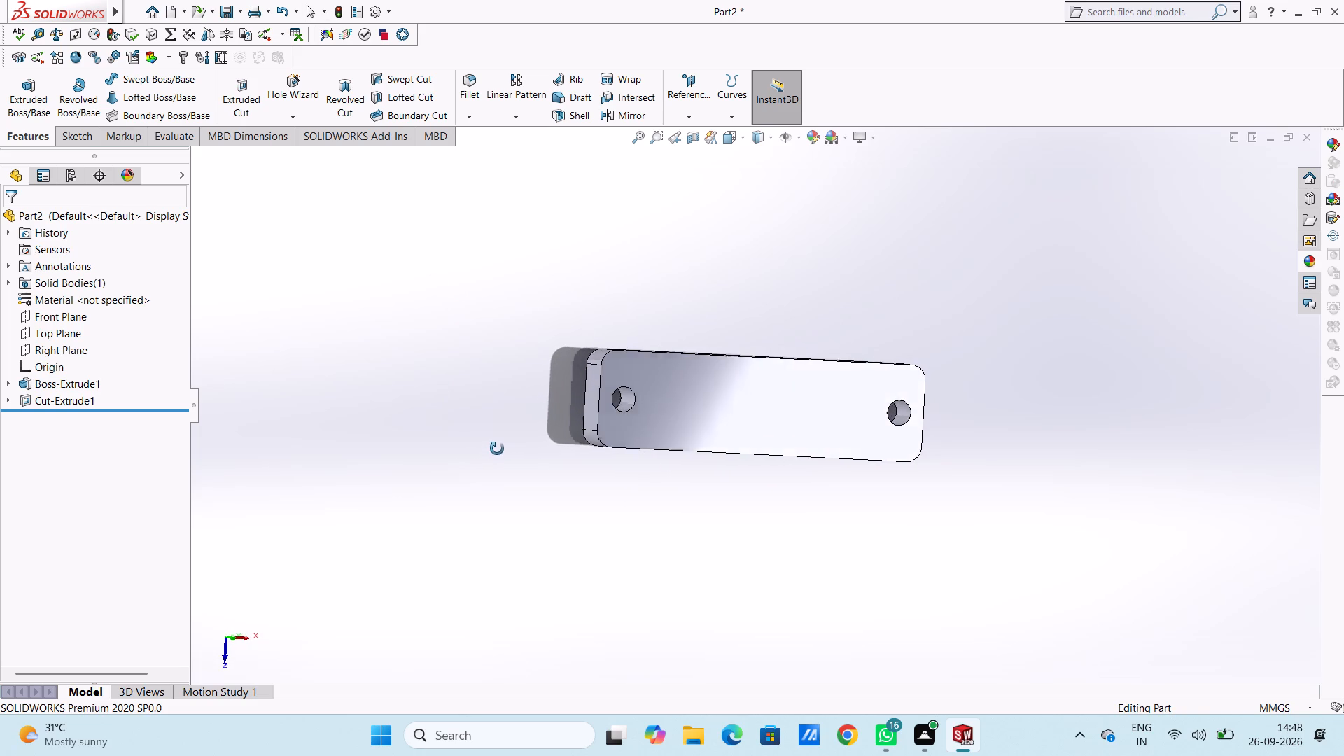
middle_drag(497, 449, 496, 449)
key(ctrl+5)
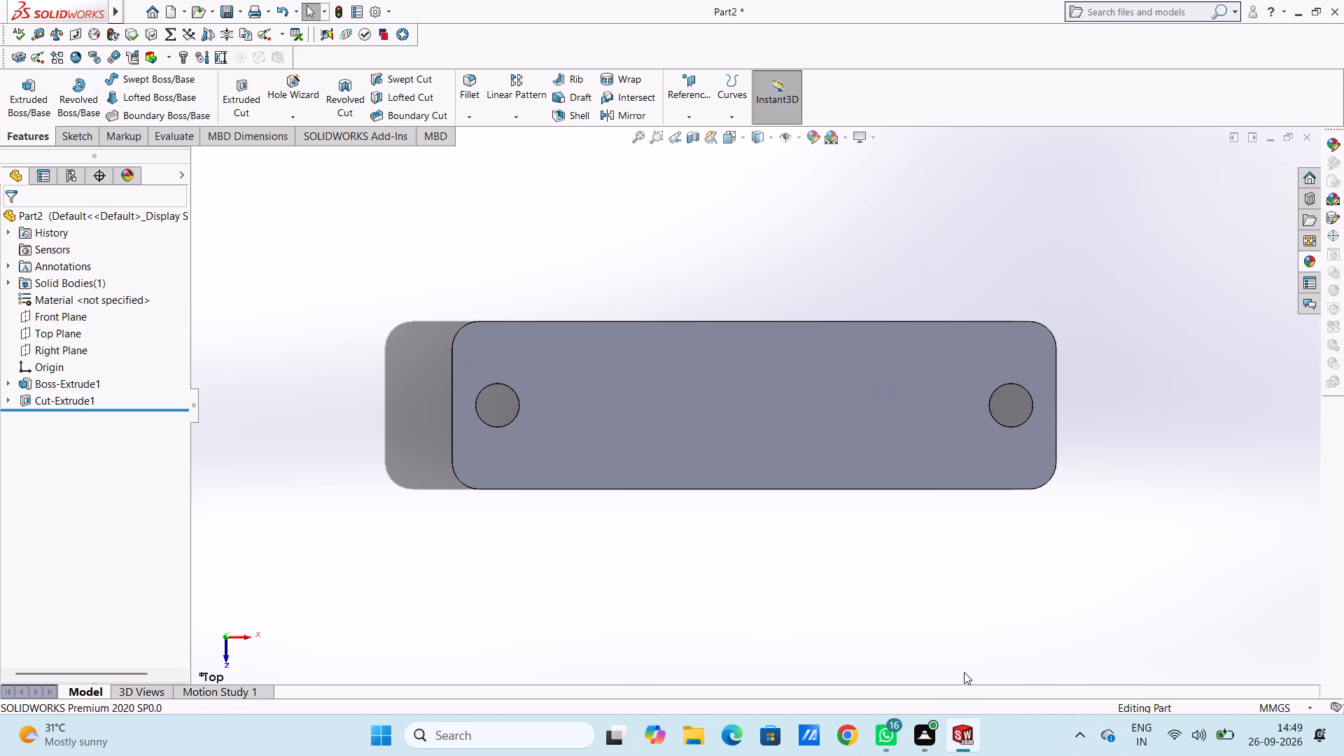
scroll(964, 672, up, 4)
scroll(804, 405, down, 2)
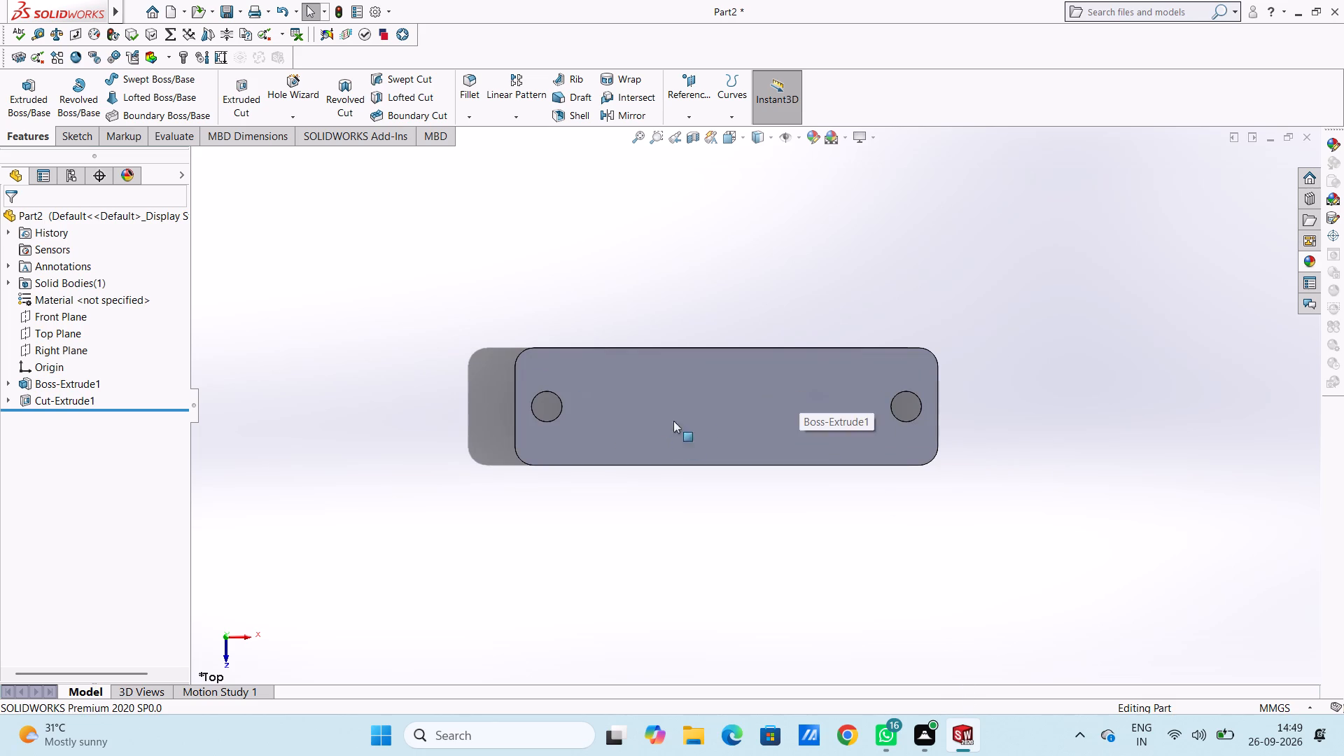
click(741, 409)
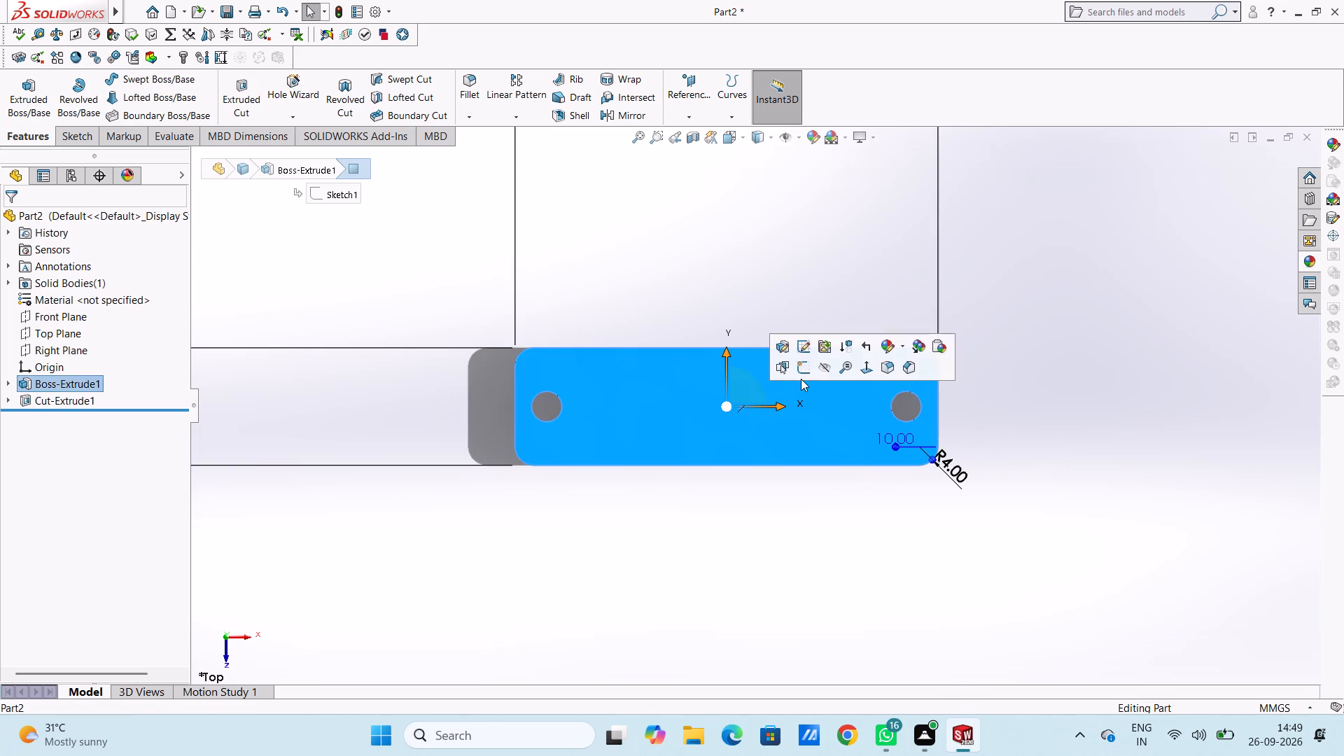
click(801, 370)
click(680, 225)
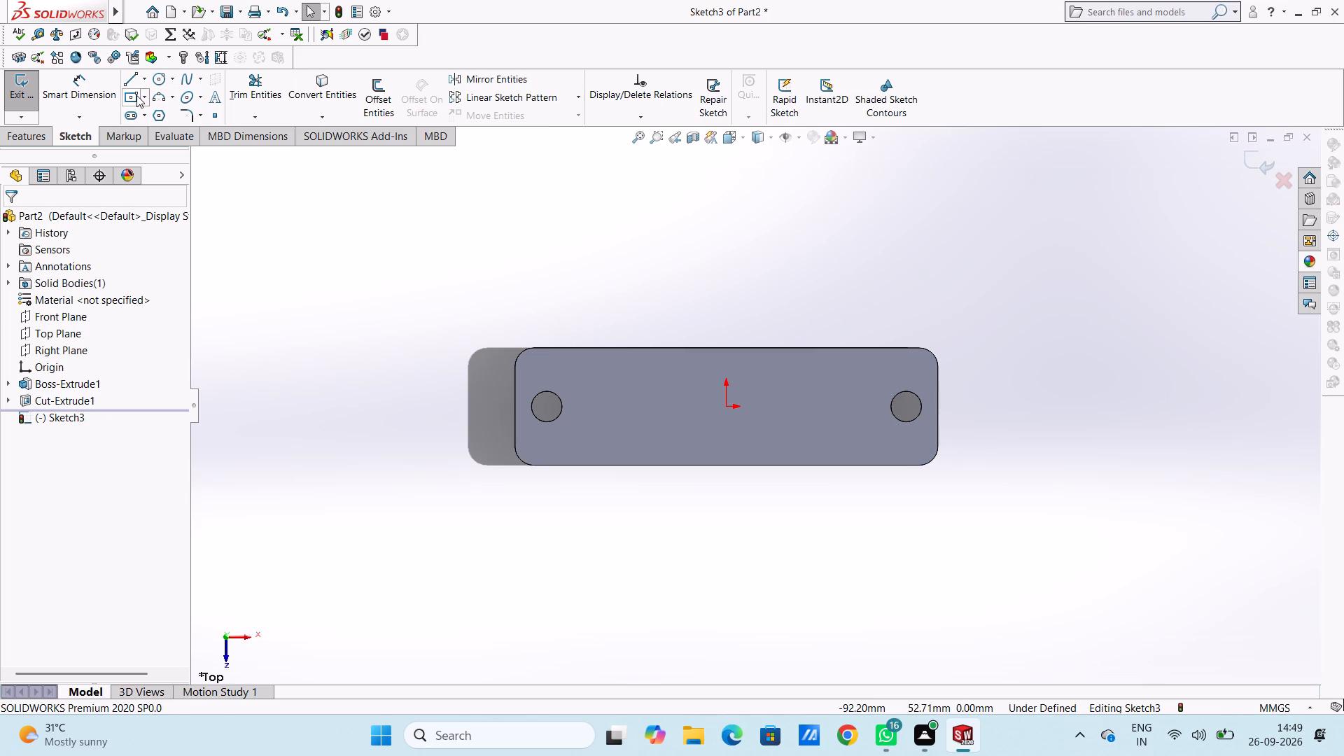
click(136, 95)
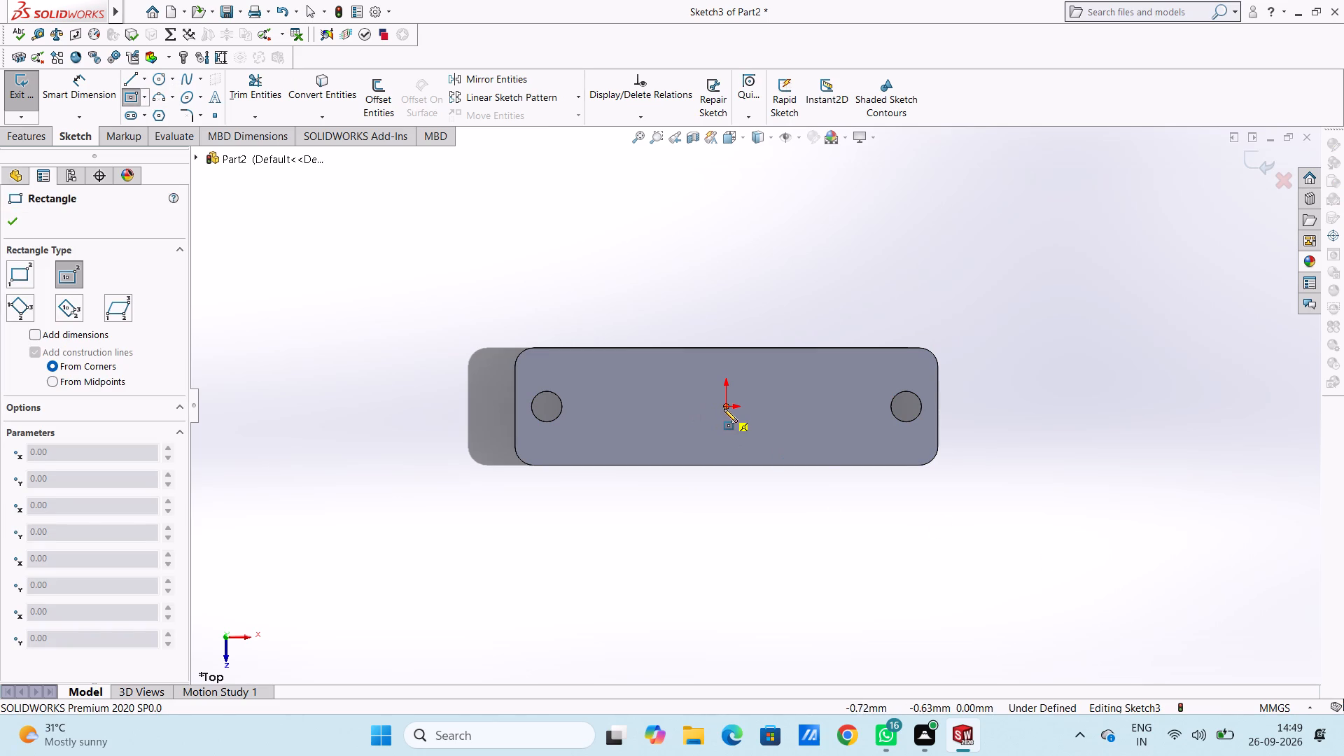
click(724, 407)
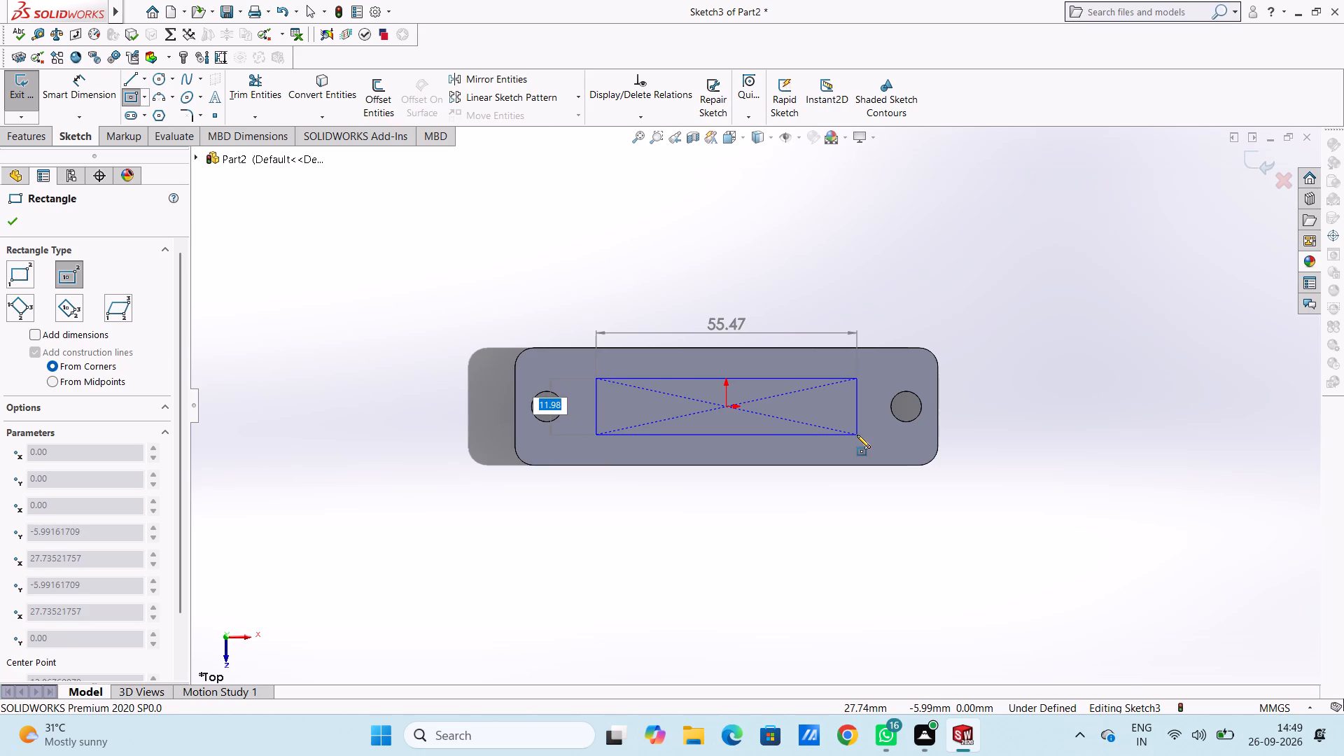
text(12)
key(Return)
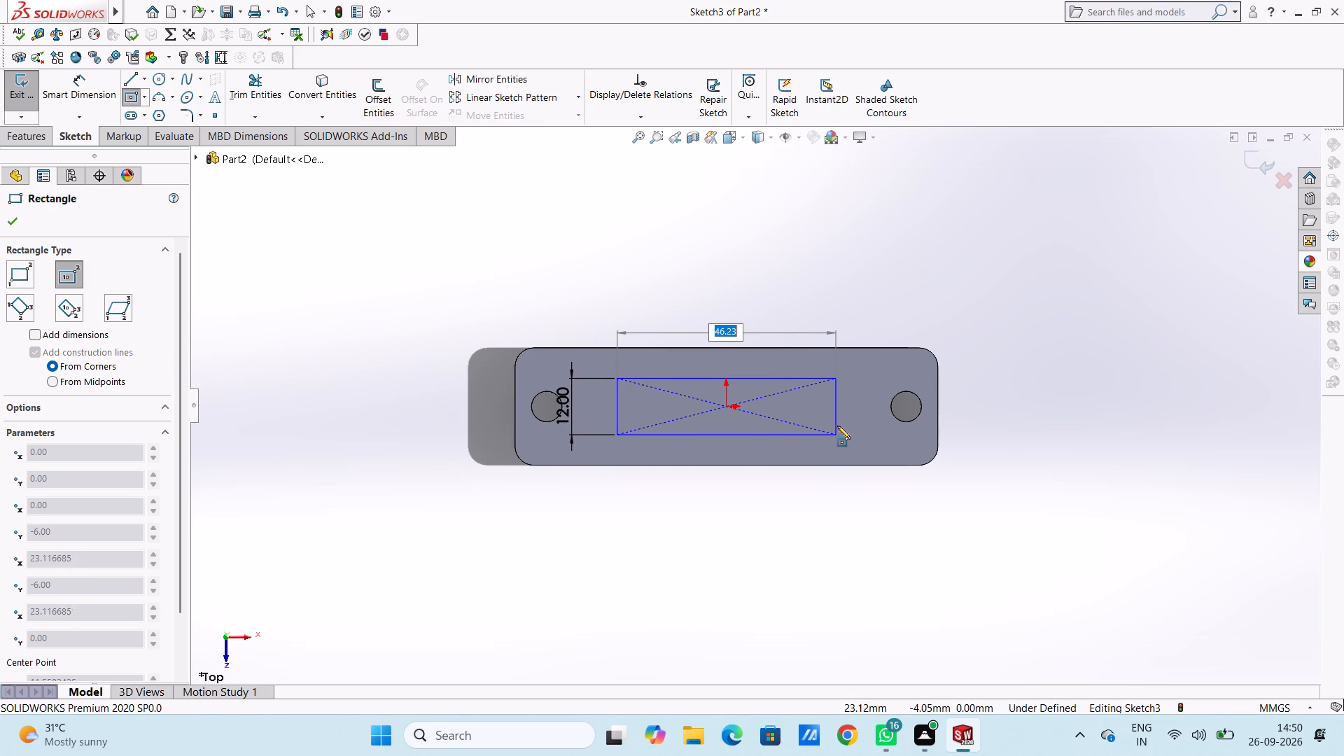
text(48)
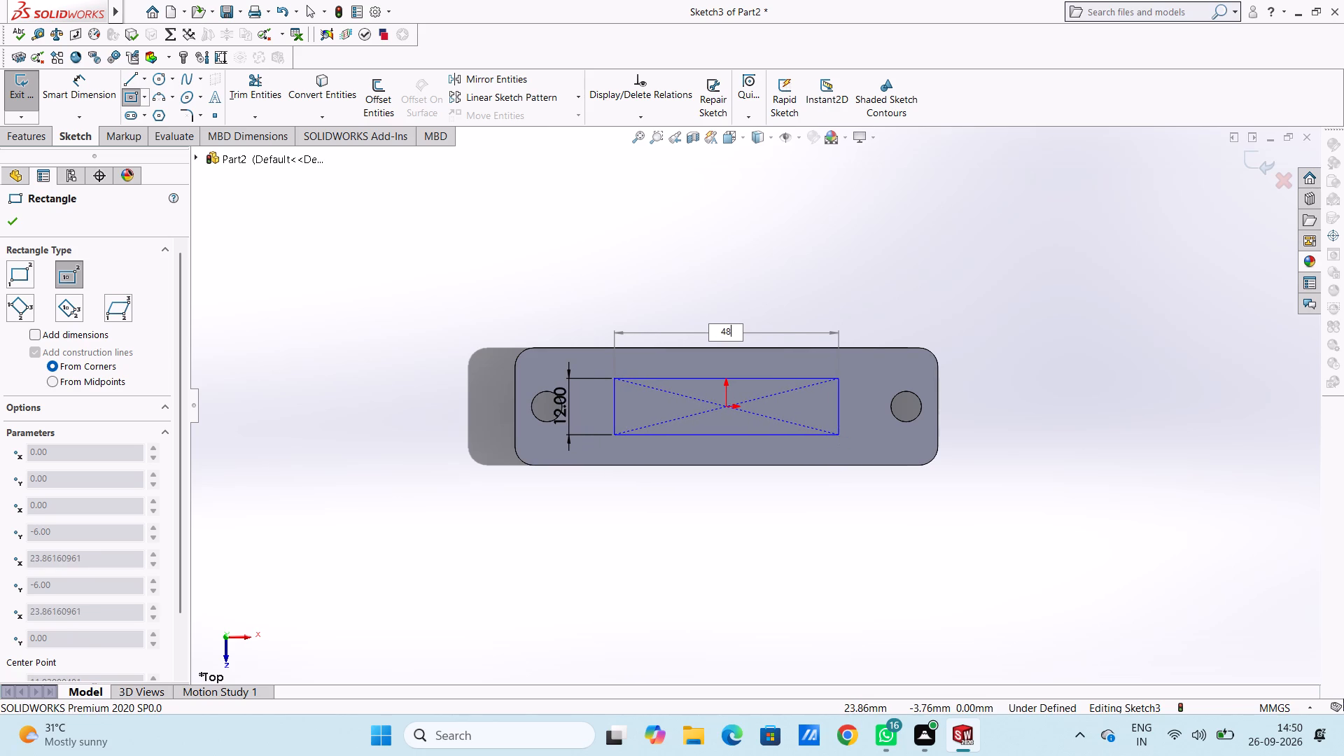
key(Return)
key(Escape)
key(Escape)
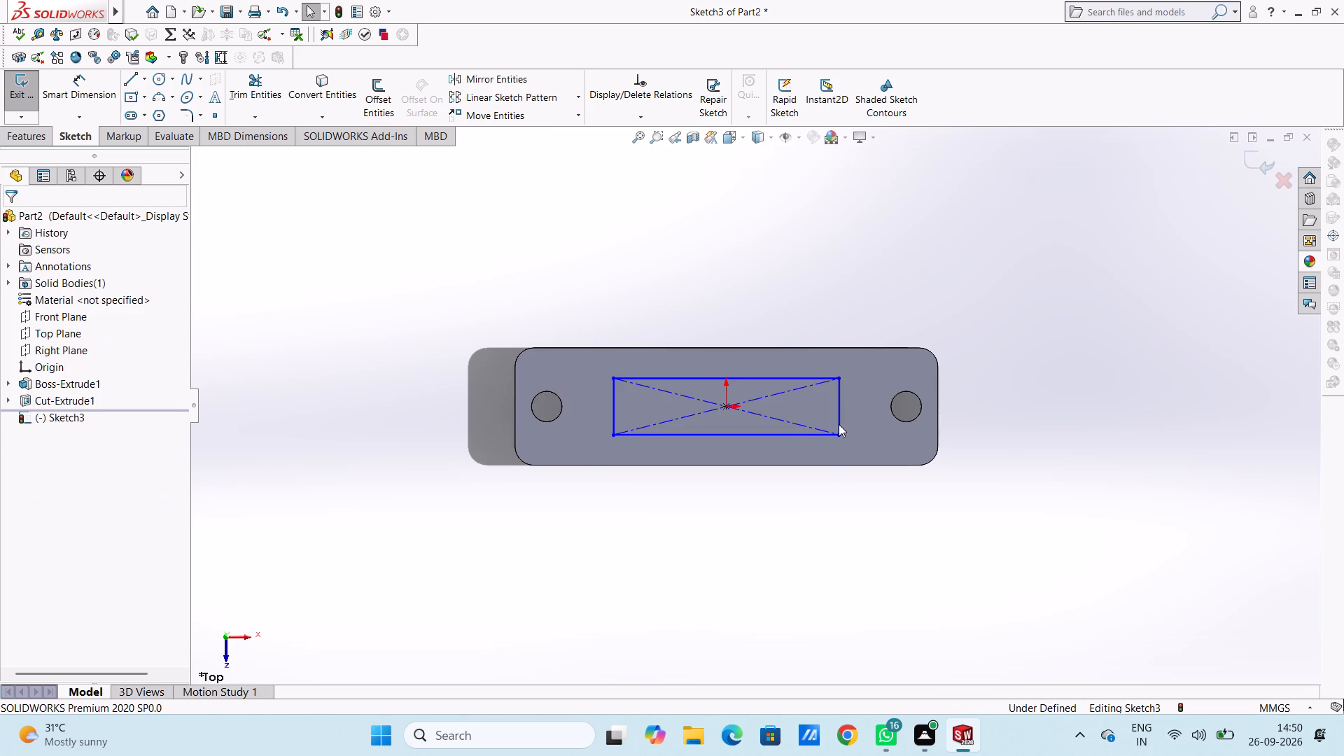
Dimension the centre rectangle's short side at 12 mm and its long side at 48 mm.
click(84, 104)
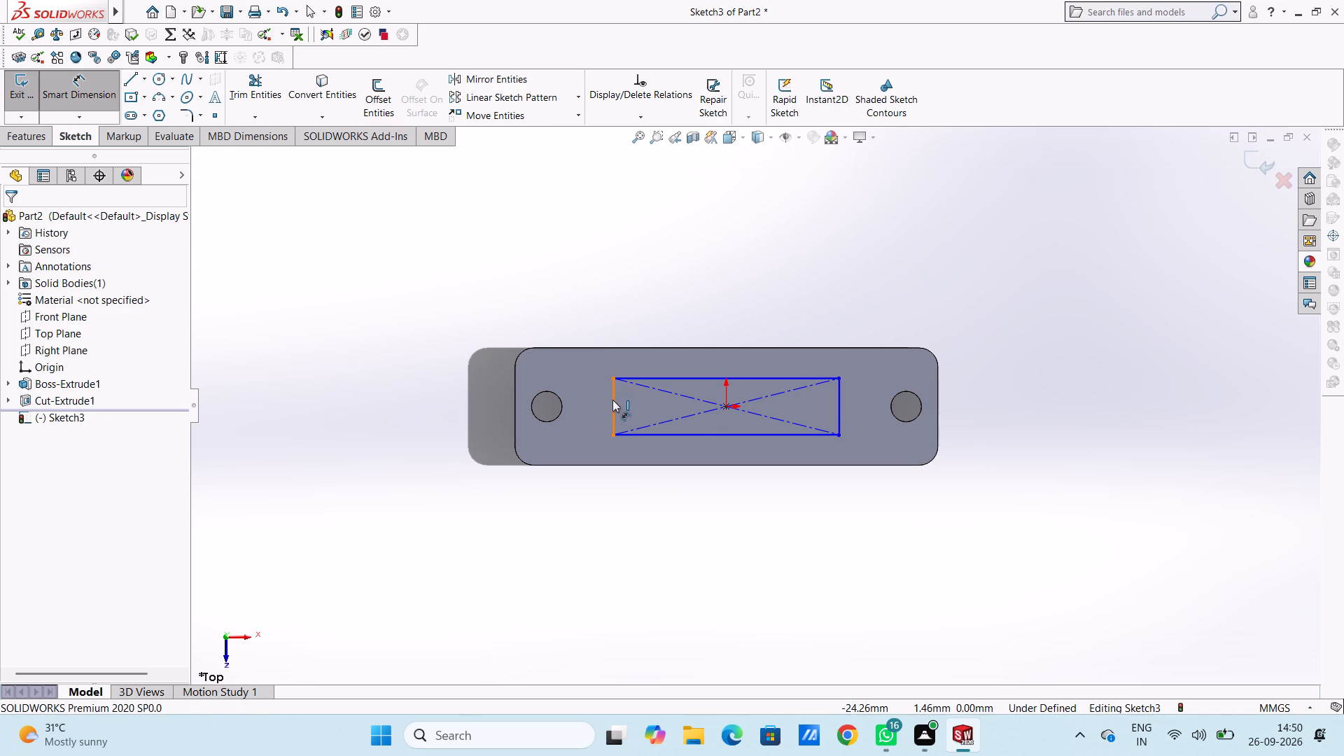
click(612, 400)
click(453, 391)
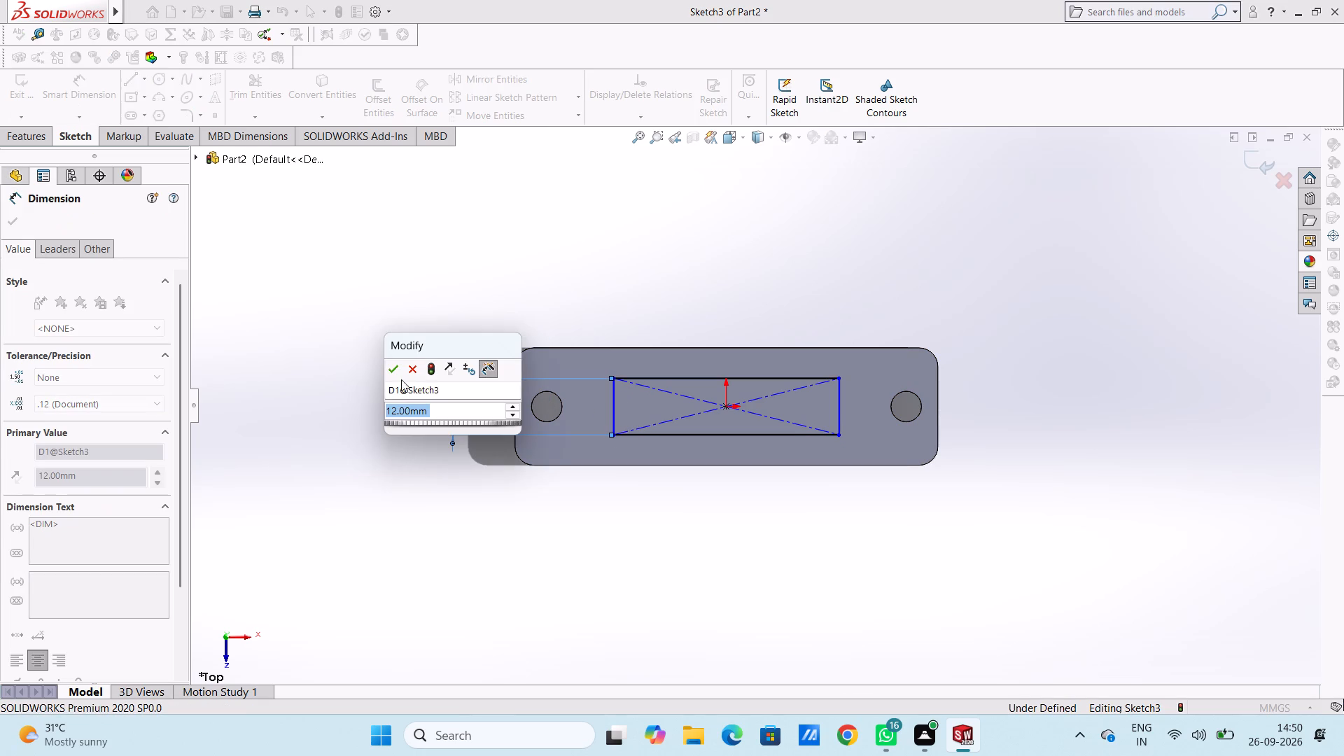
click(395, 371)
click(370, 347)
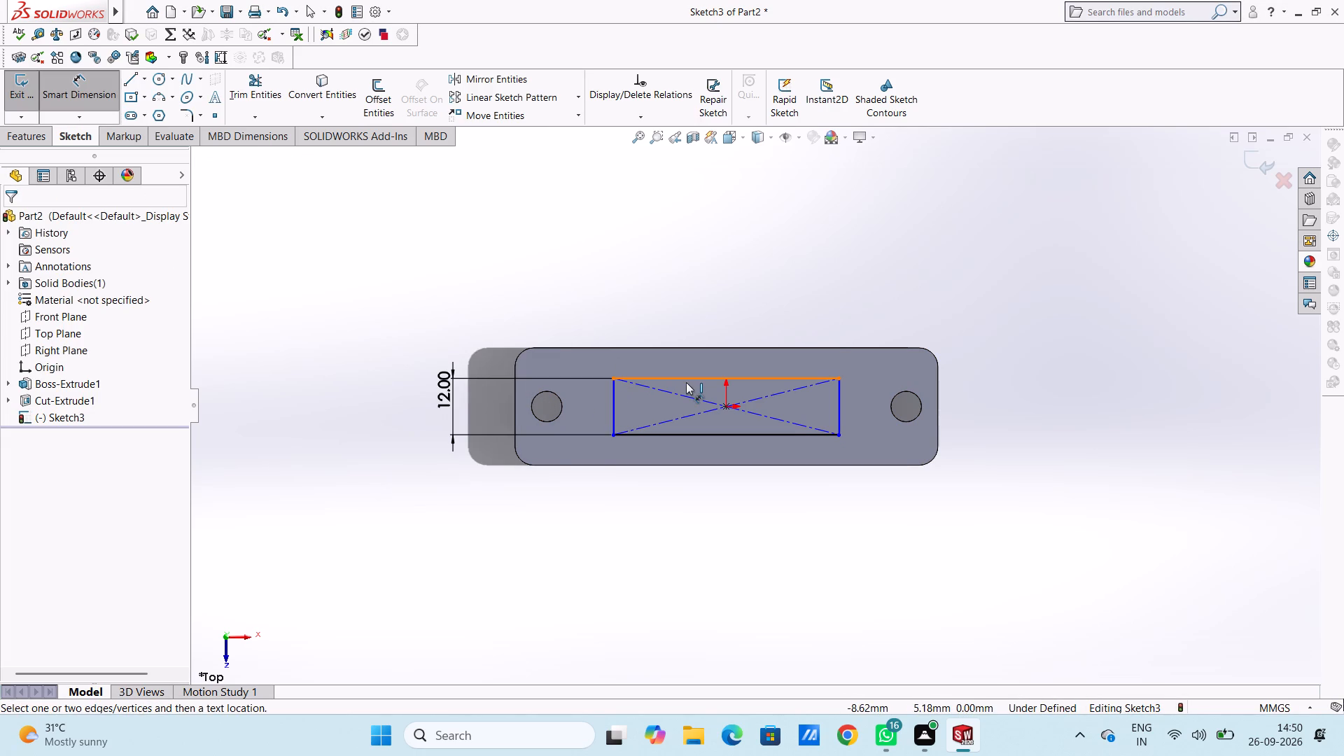
click(687, 381)
click(682, 245)
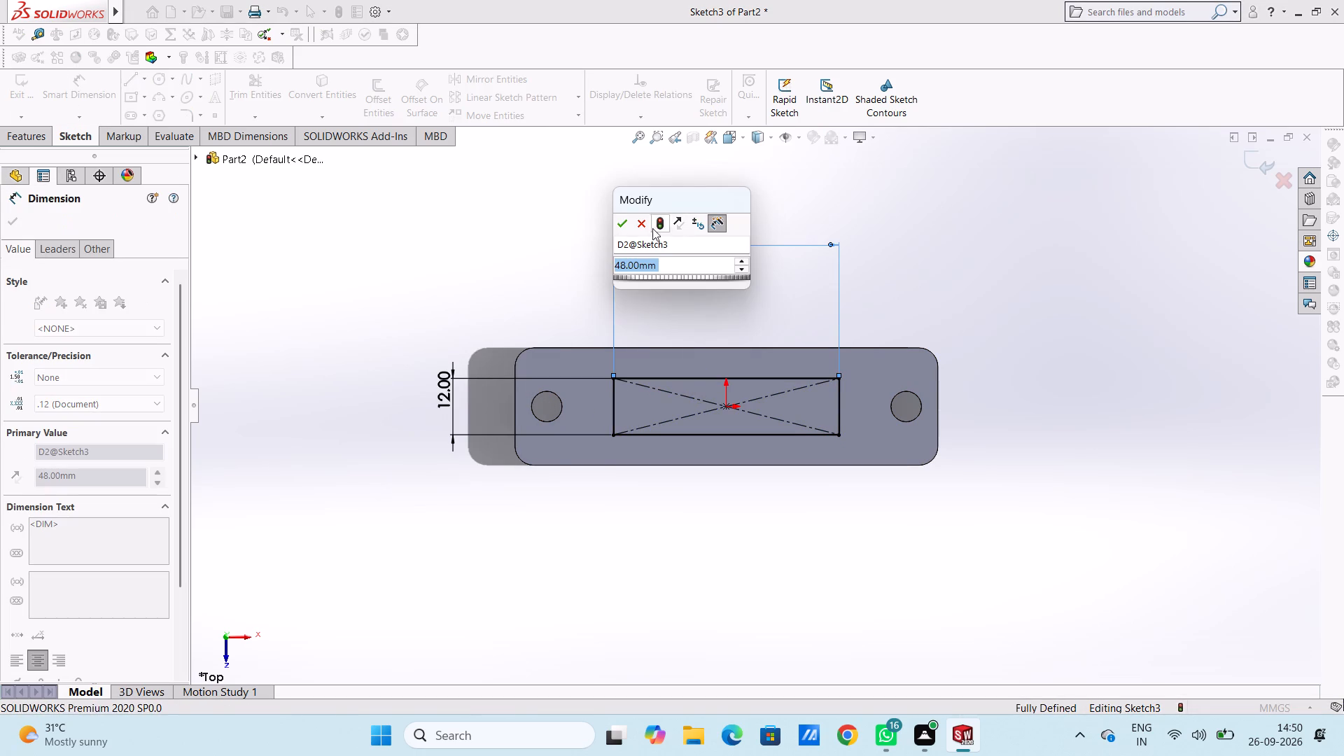
click(620, 227)
click(564, 234)
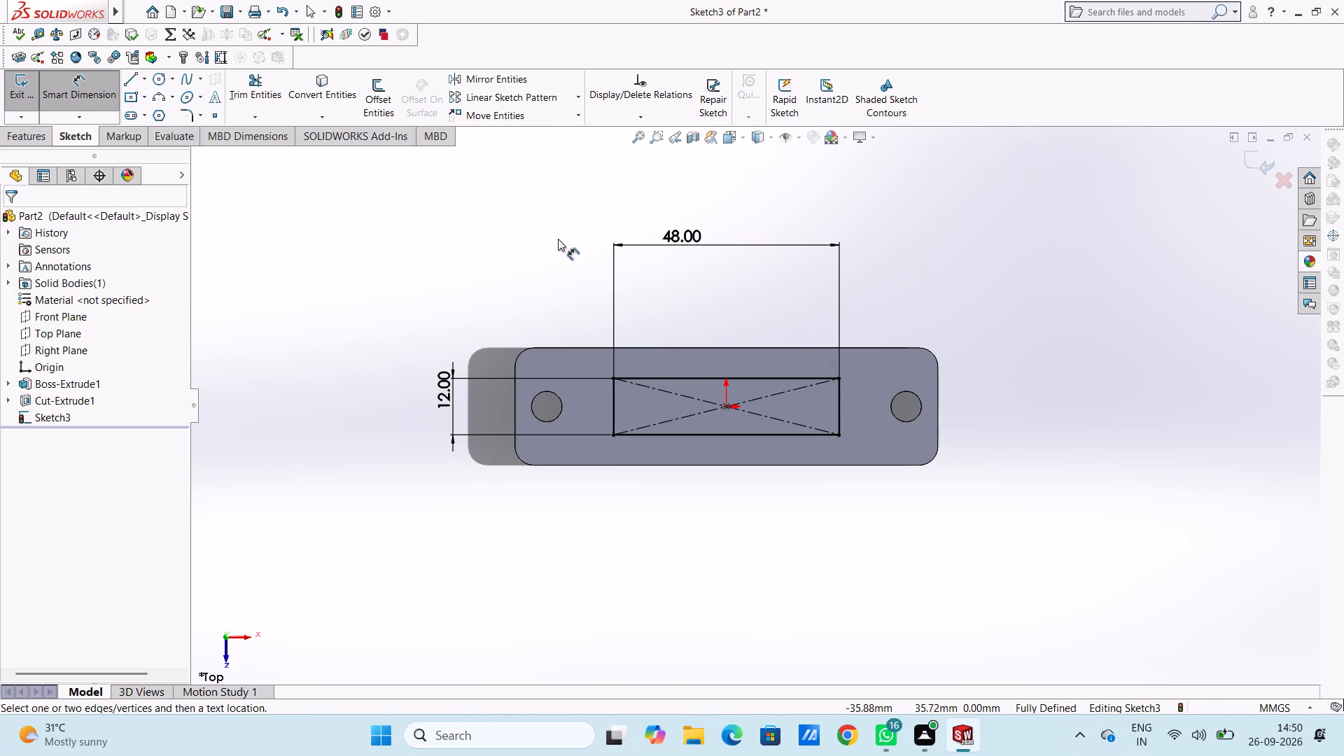
key(Escape)
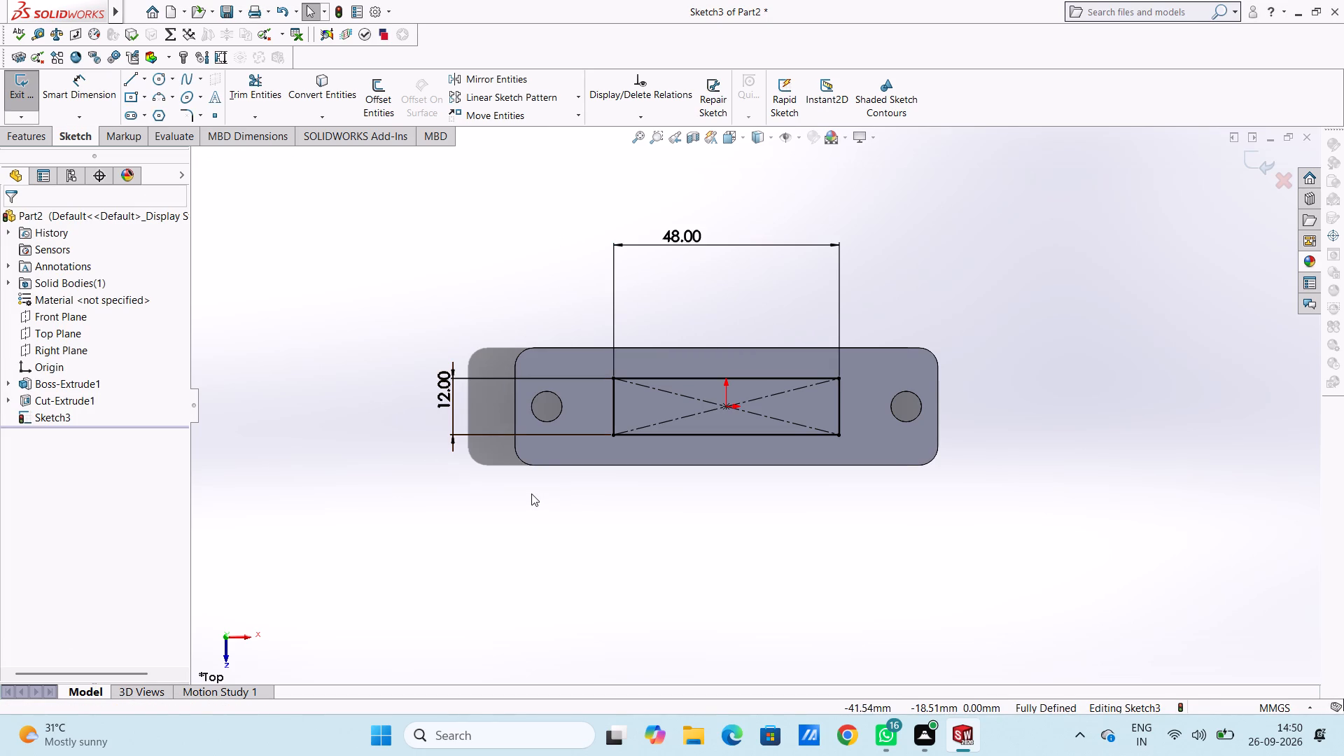
Set up a blind Boss-Extrude of the rectangle upward from the plate's top face, with draft enabled and a depth of 50 mm.
middle_drag(451, 559, 440, 440)
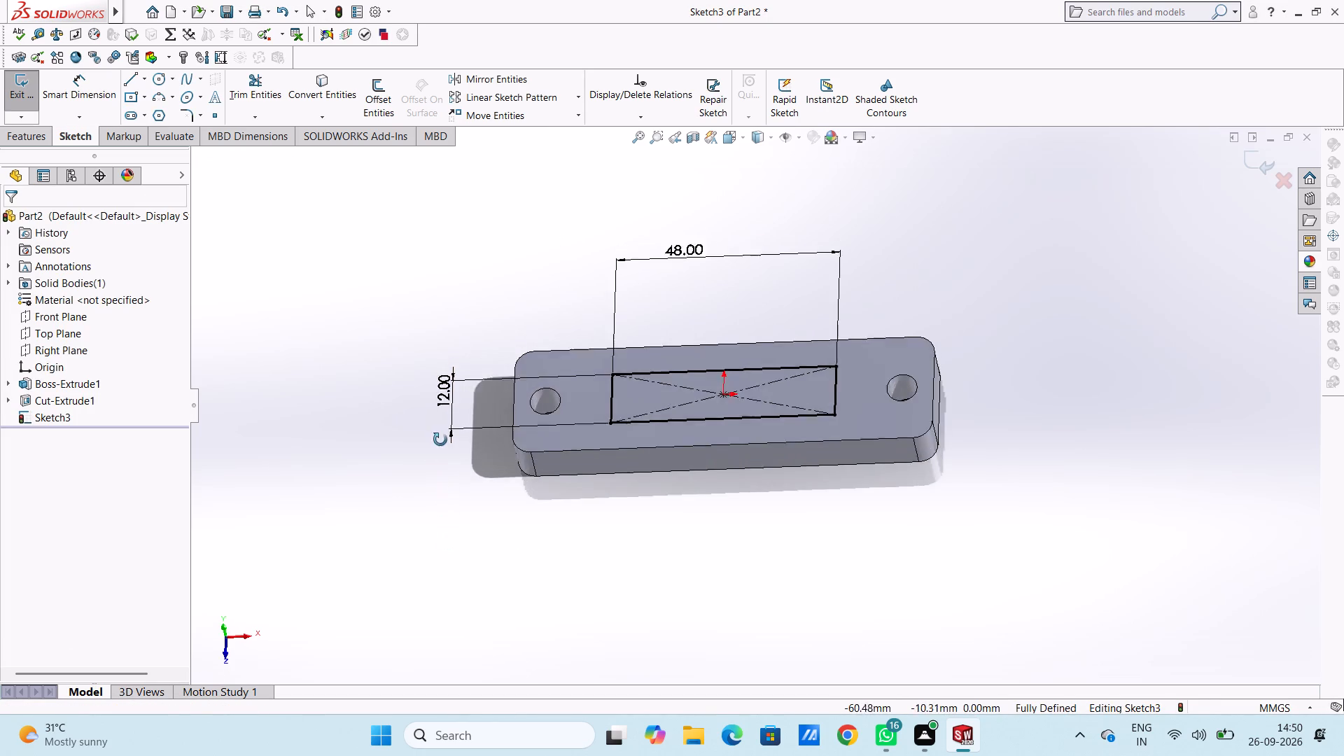
middle_drag(440, 440, 465, 281)
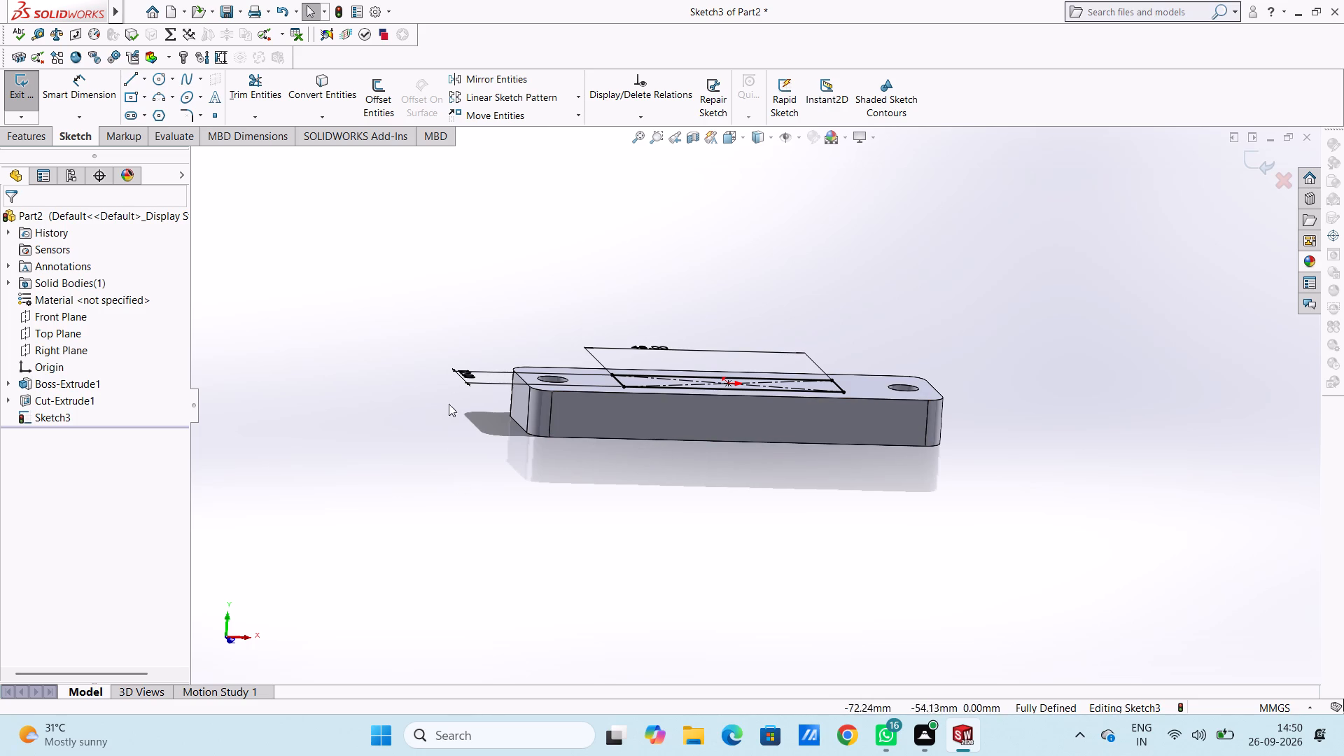
middle_drag(468, 367, 526, 400)
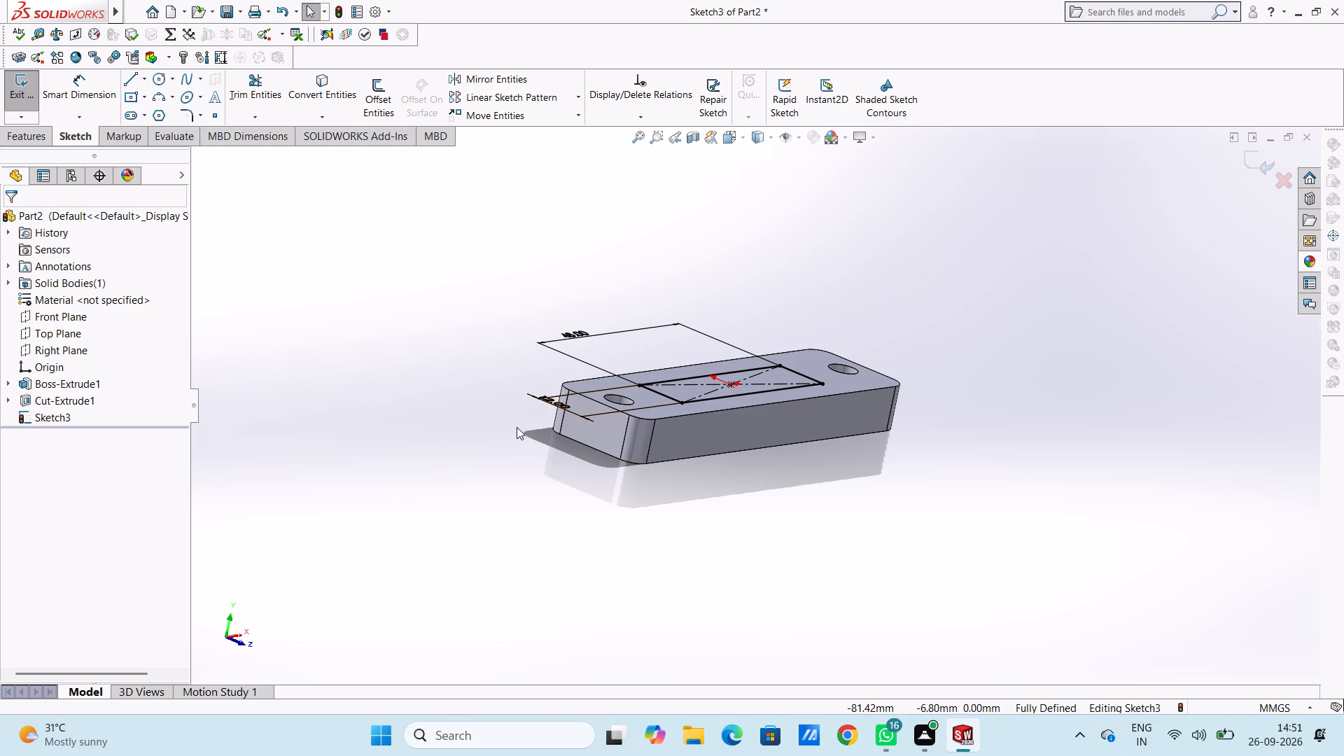
click(37, 143)
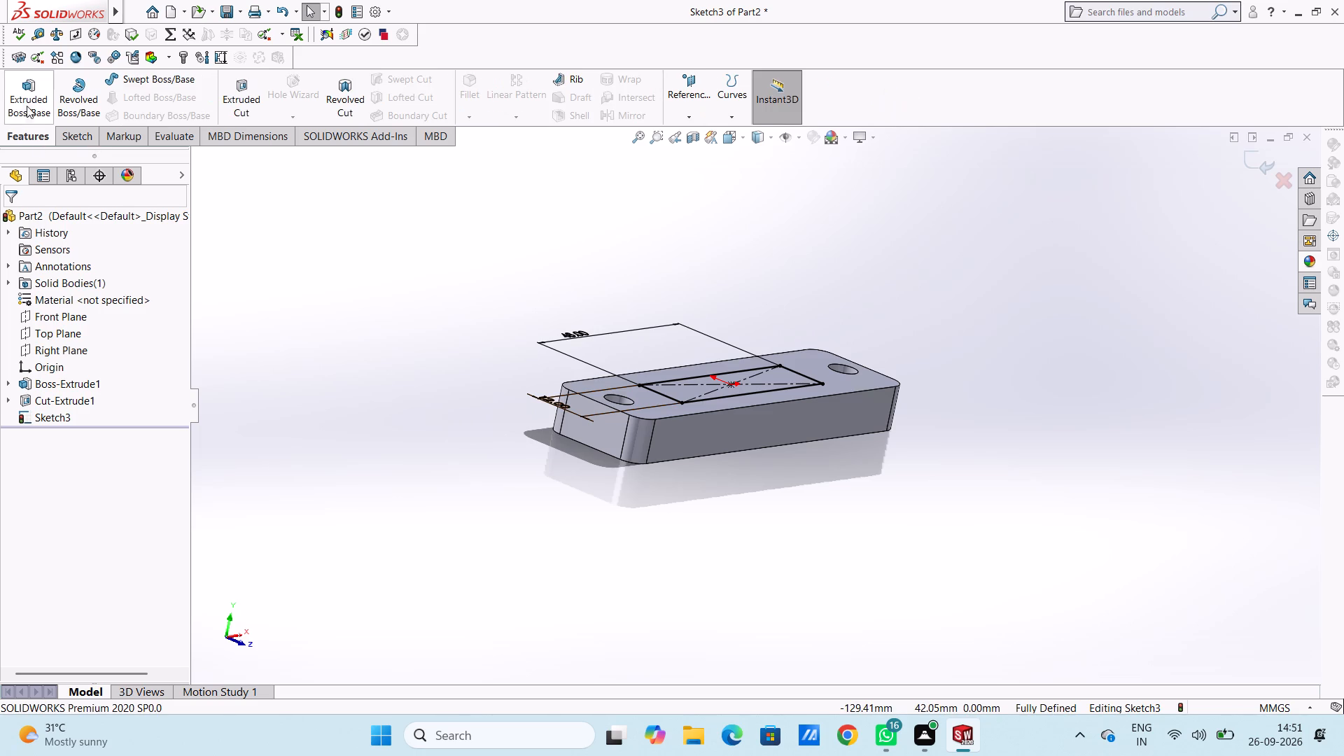
click(29, 94)
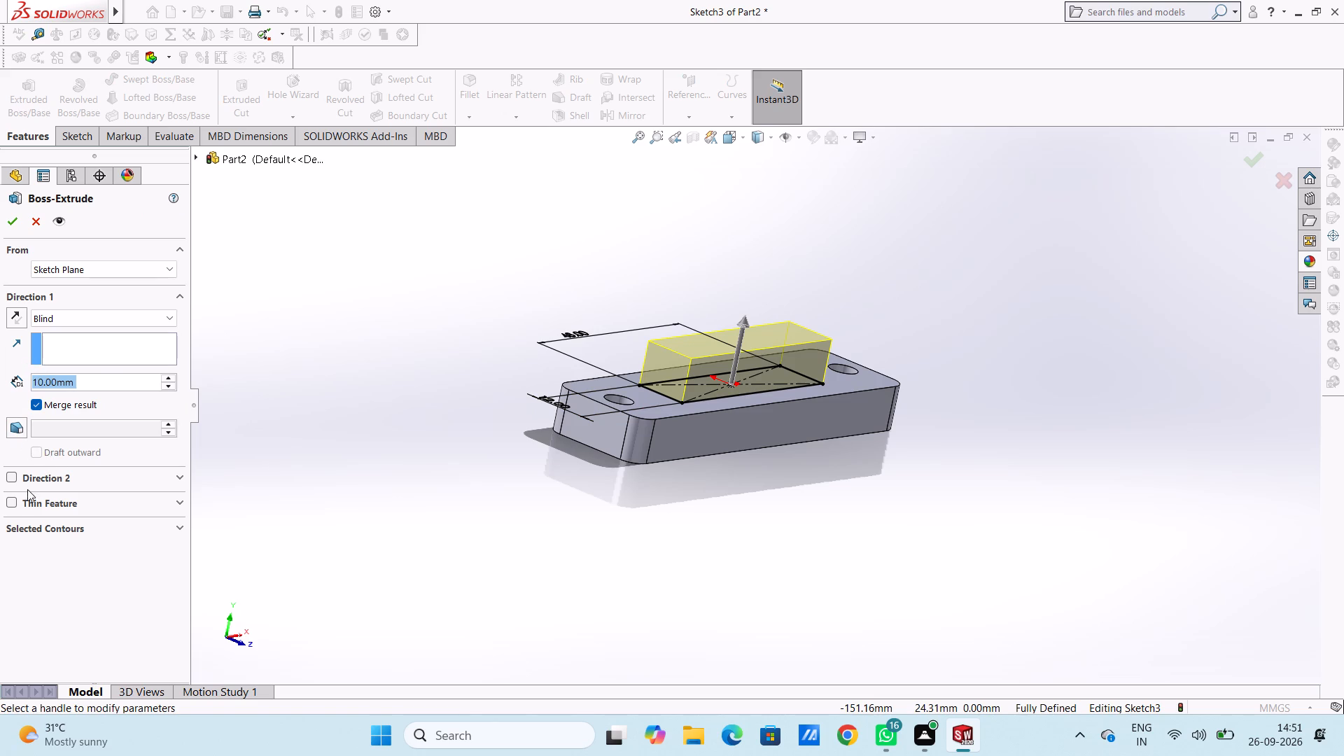
click(17, 428)
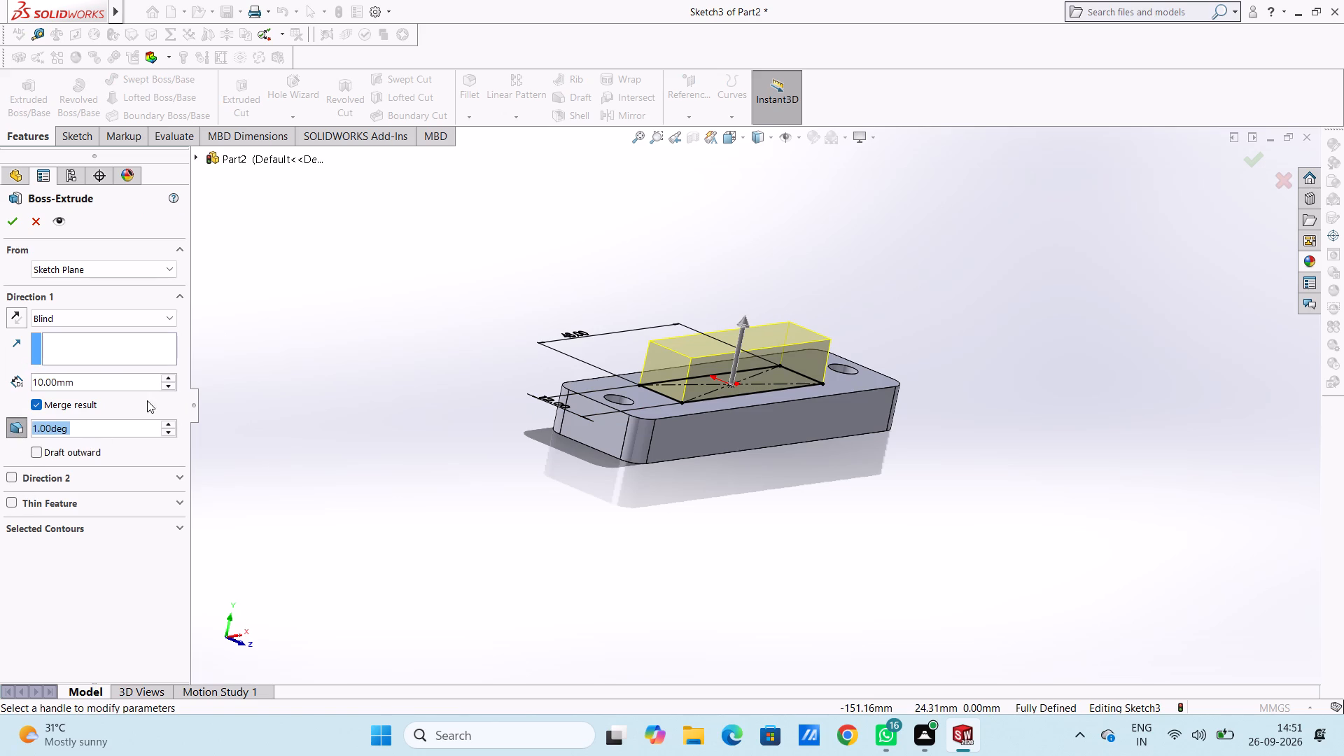
double_click(92, 377)
text(50)
key(Return)
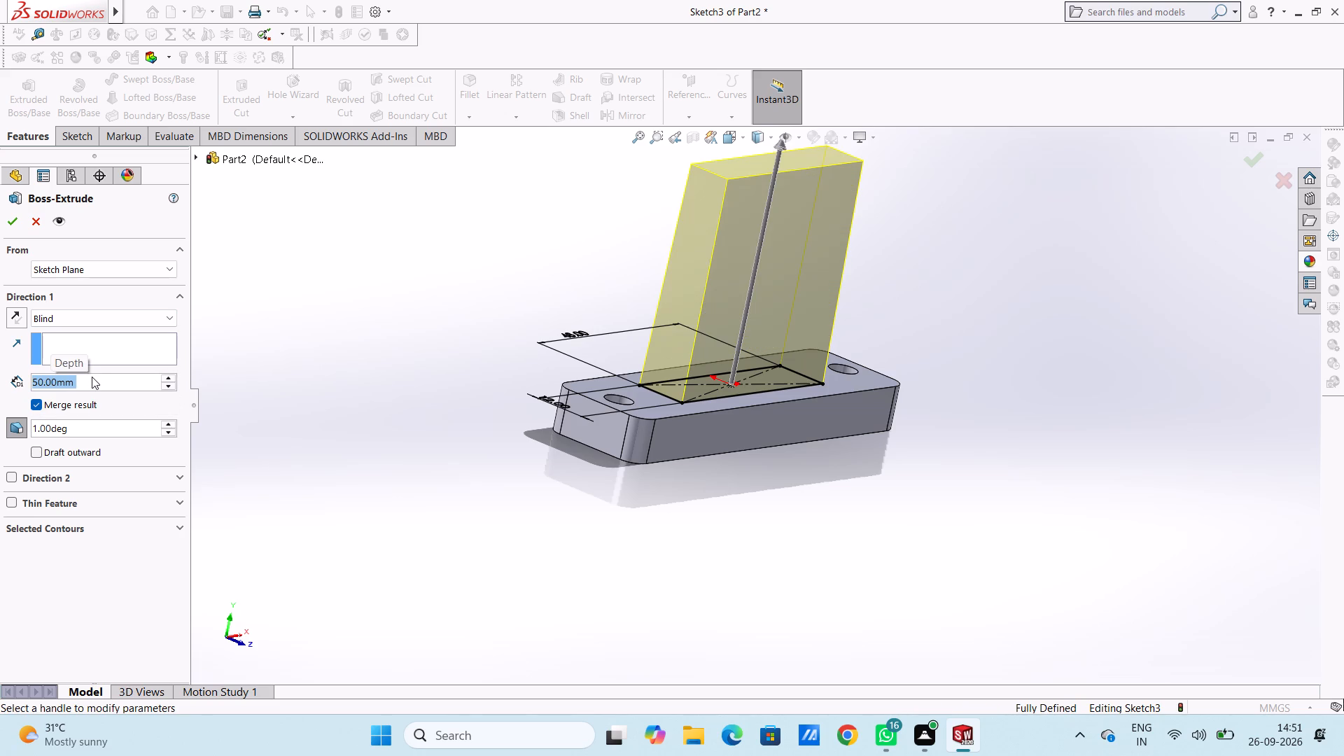
scroll(439, 328, up, 3)
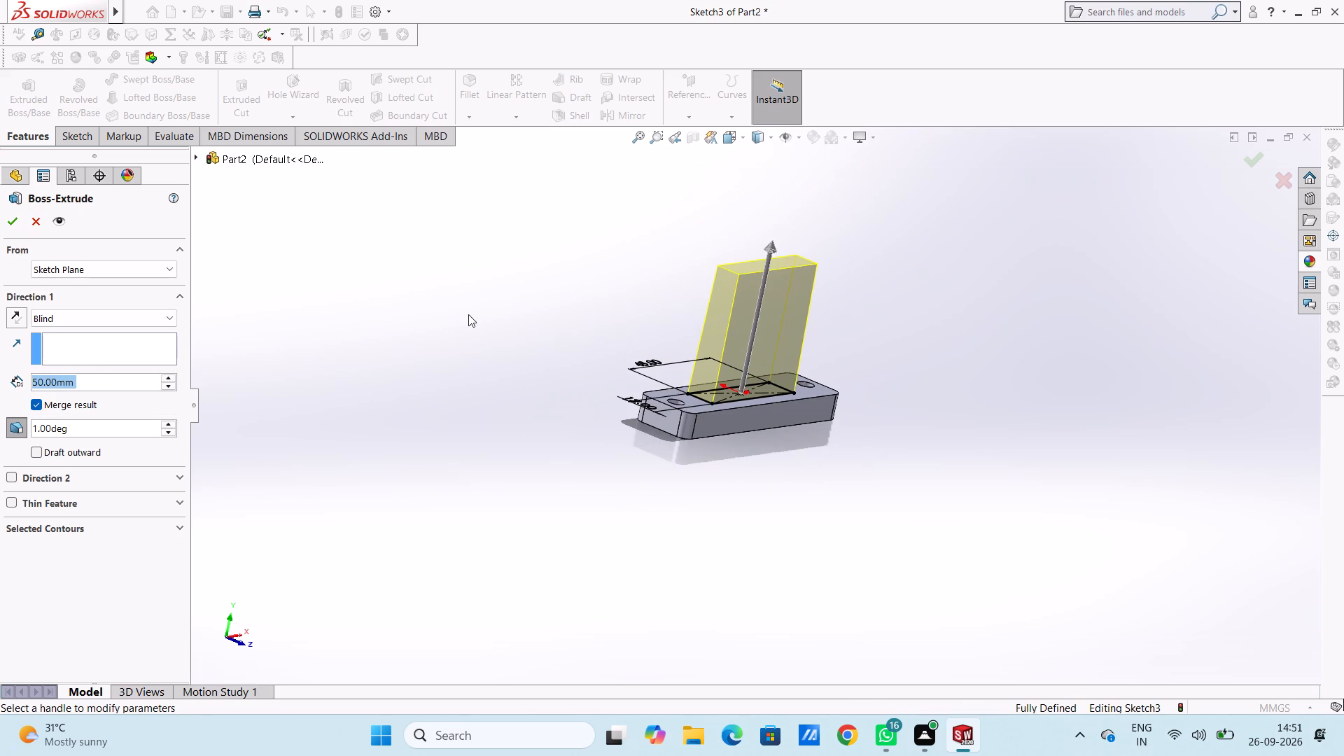
middle_drag(468, 314, 409, 305)
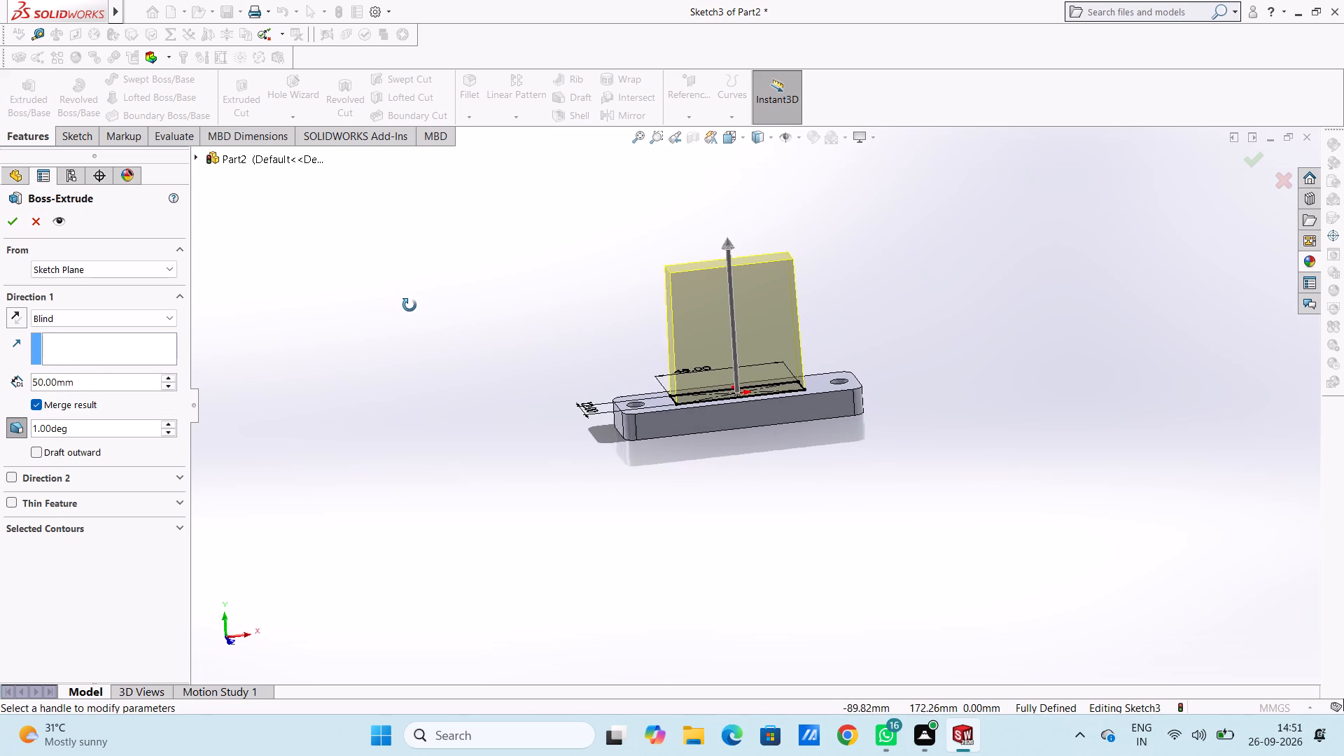
middle_drag(409, 305, 411, 308)
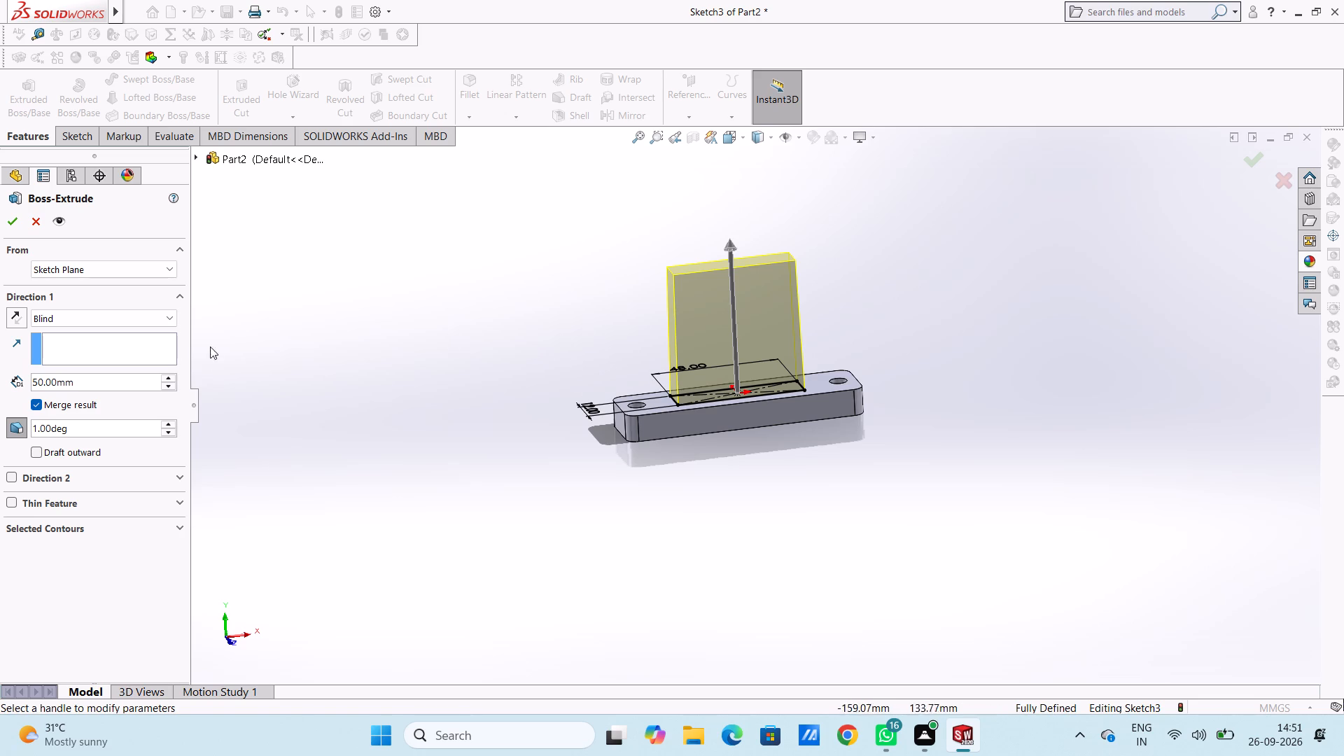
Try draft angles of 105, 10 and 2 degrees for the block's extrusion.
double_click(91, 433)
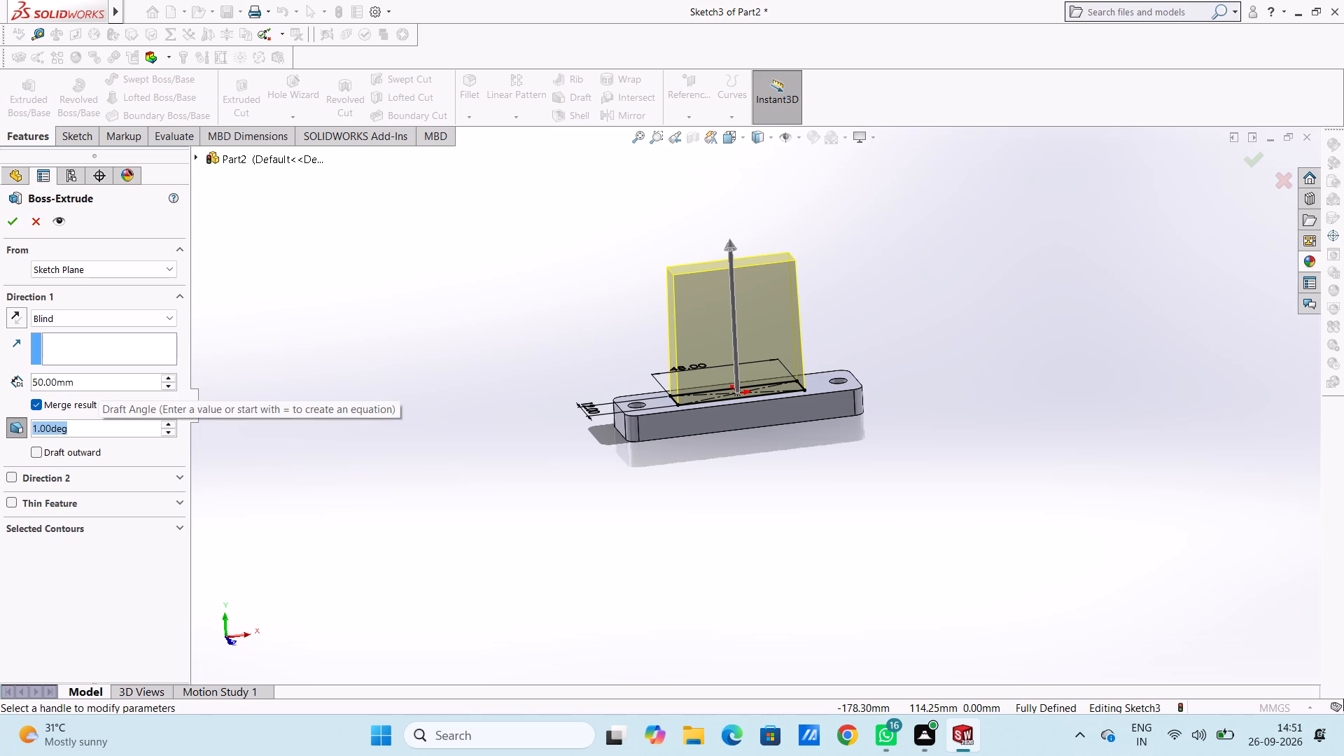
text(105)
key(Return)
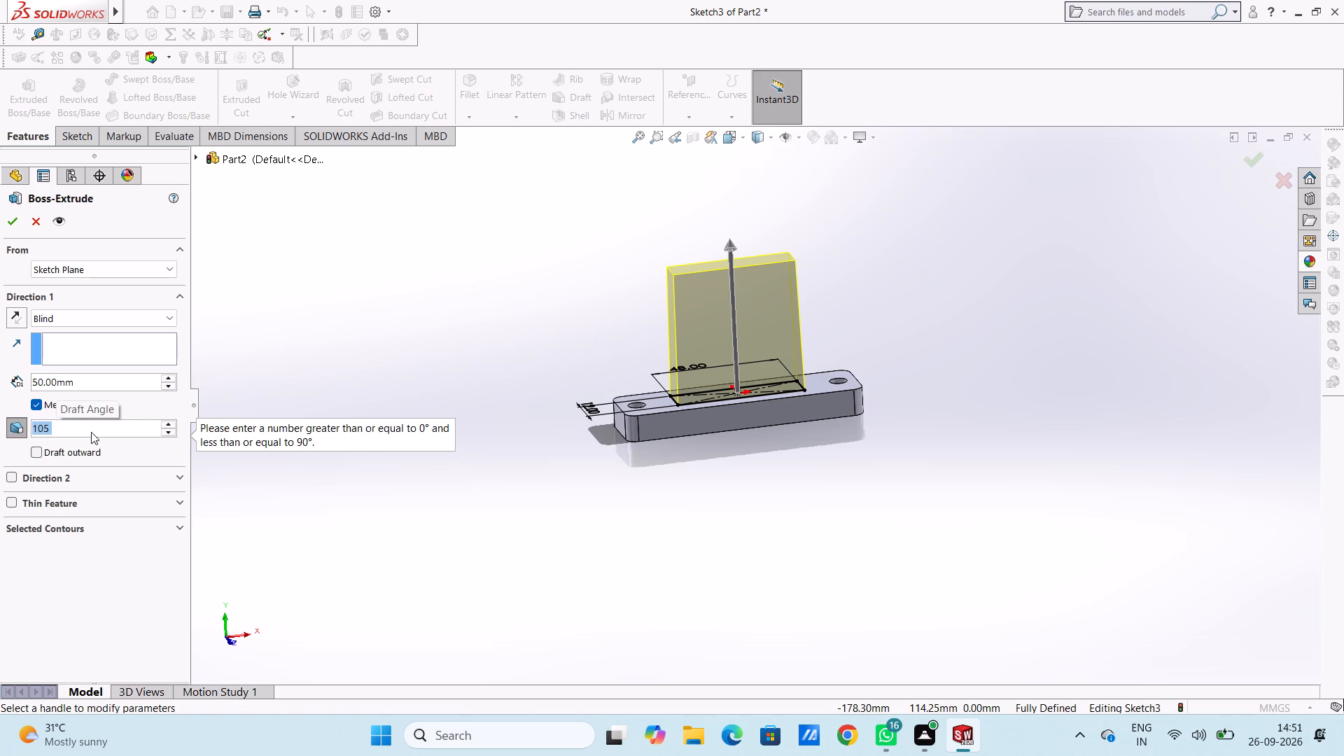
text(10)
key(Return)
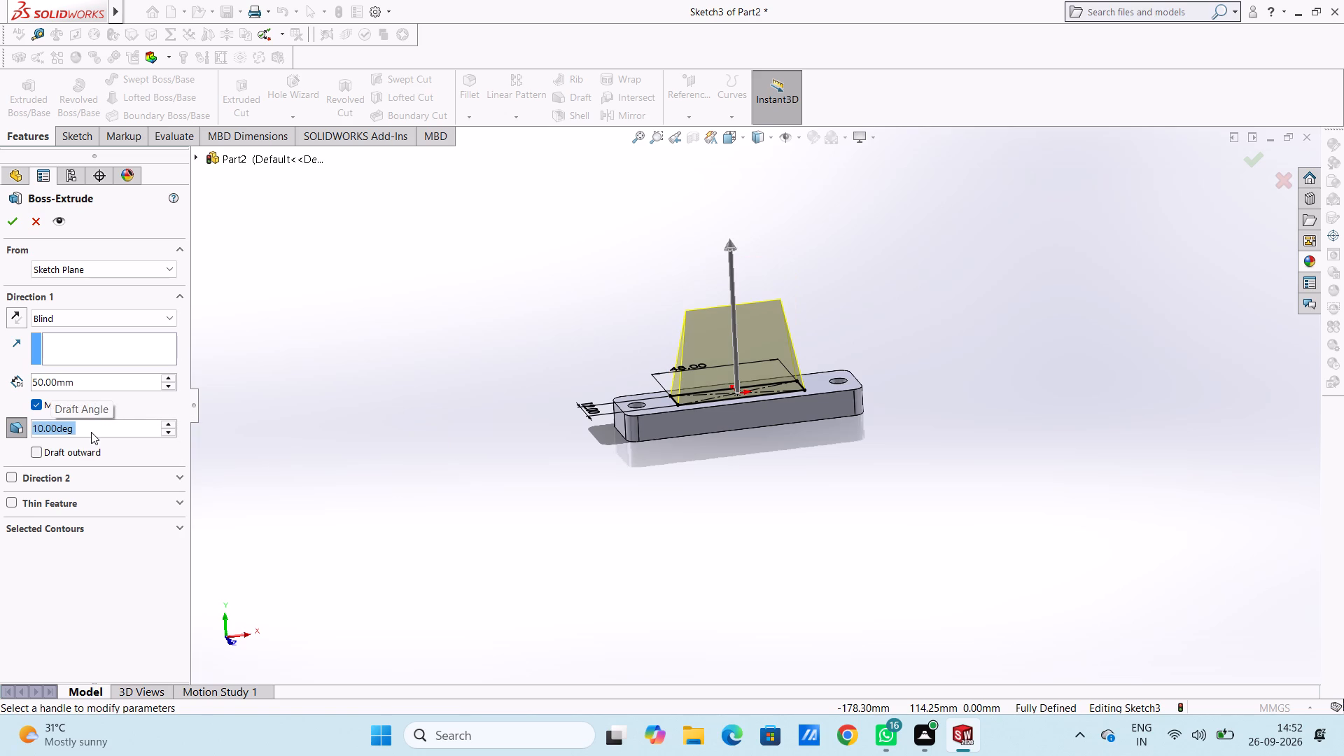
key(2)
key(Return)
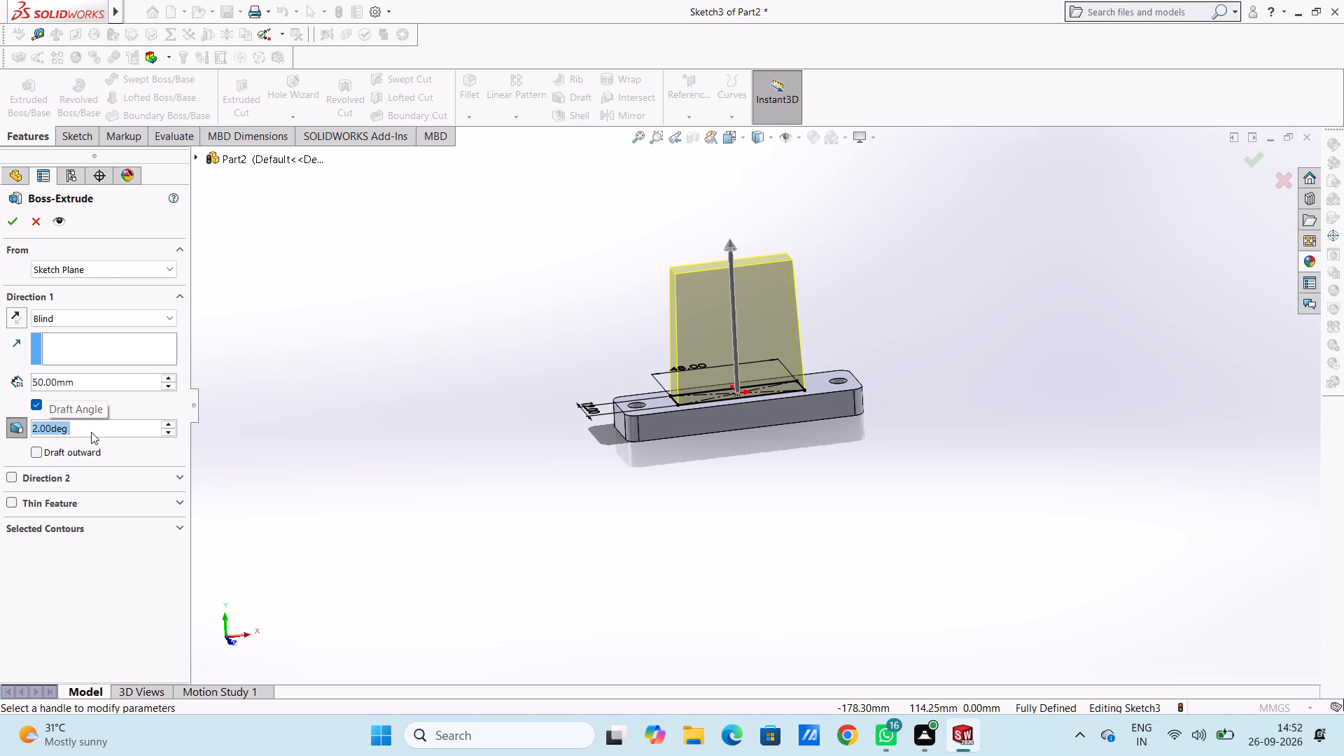
Set the extrusion's draft angle to 3 degrees, tapering inward, and check the preview from several sides.
key(3)
key(Return)
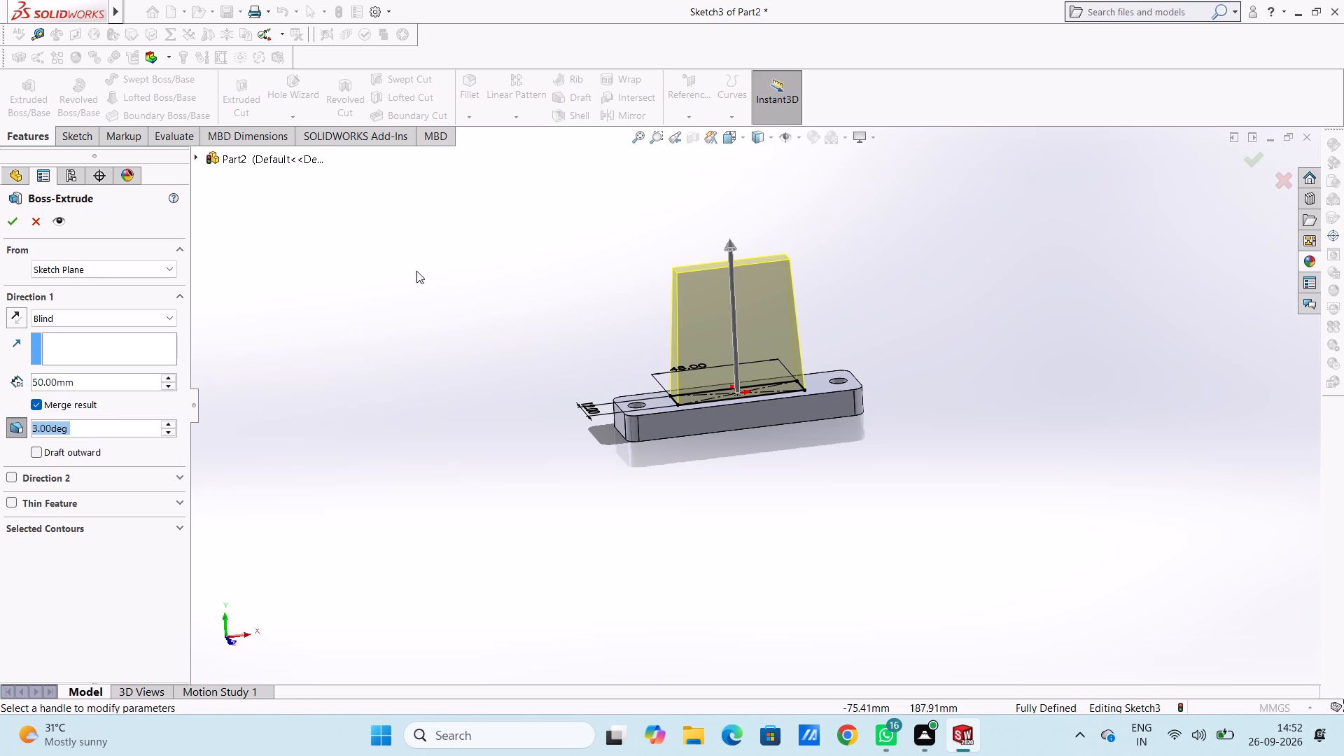
middle_drag(420, 271, 557, 351)
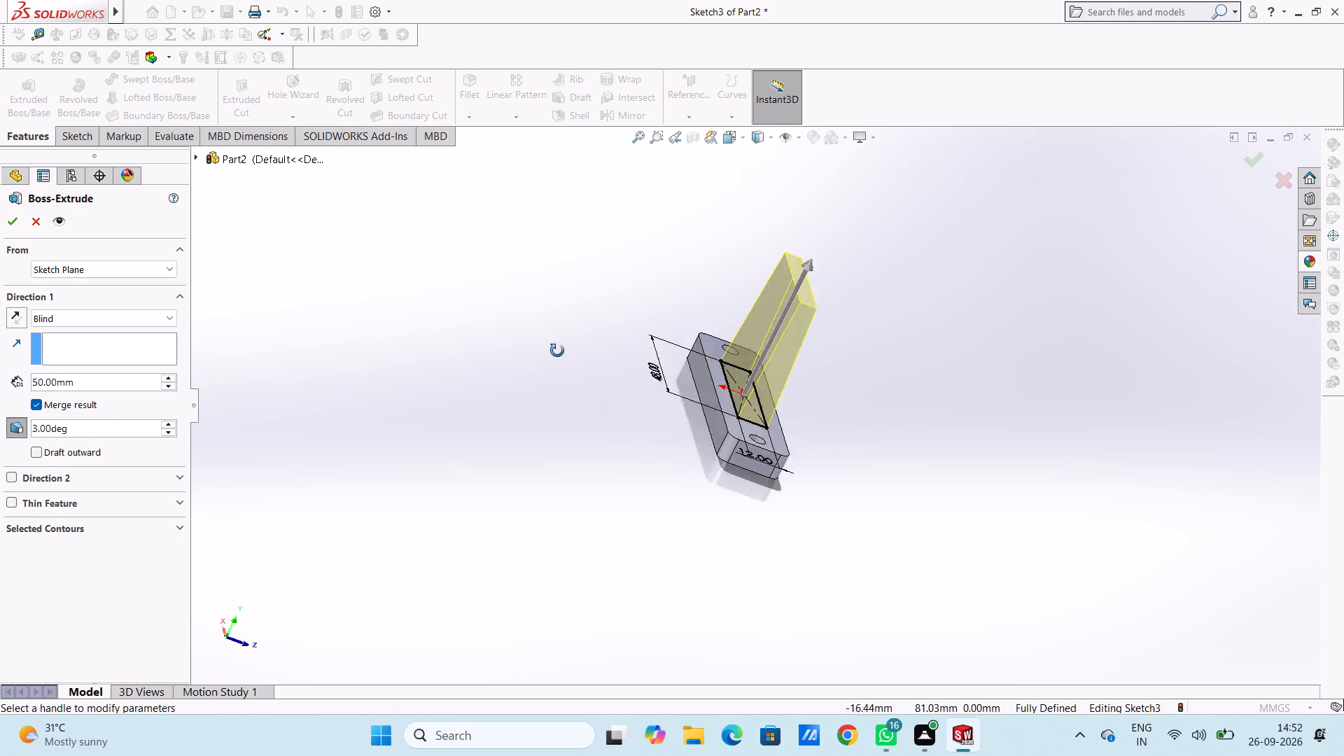
middle_drag(557, 351, 624, 448)
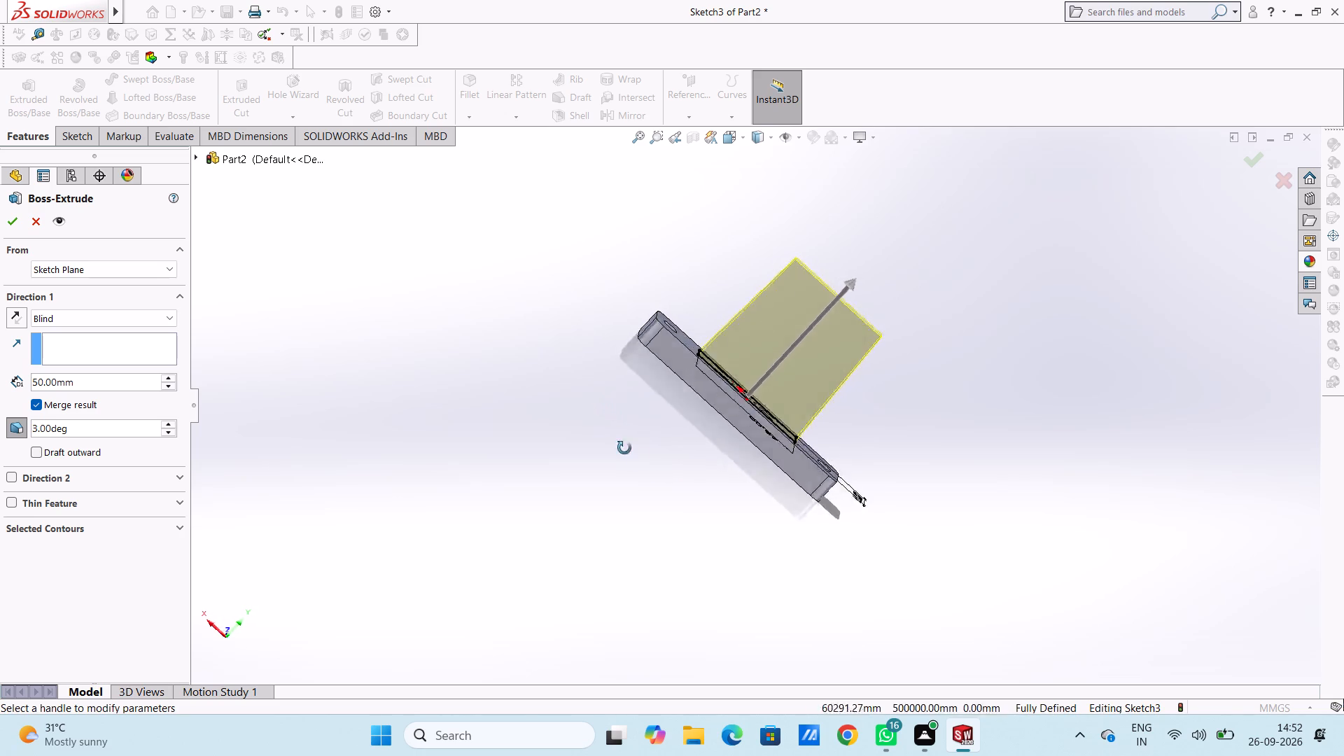
middle_drag(624, 448, 367, 339)
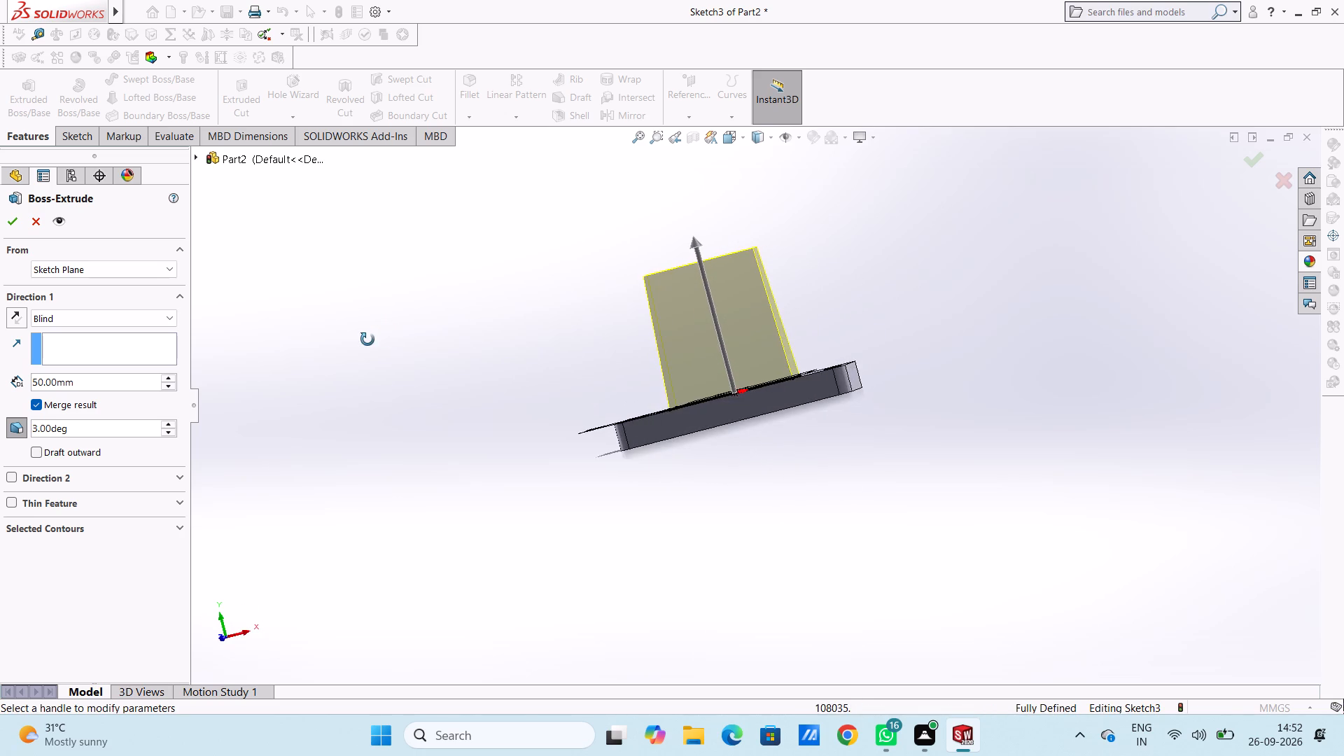
middle_drag(367, 339, 400, 332)
Set the tapered block's extrusion depth to 30 mm and finish the Boss-Extrude.
double_click(144, 382)
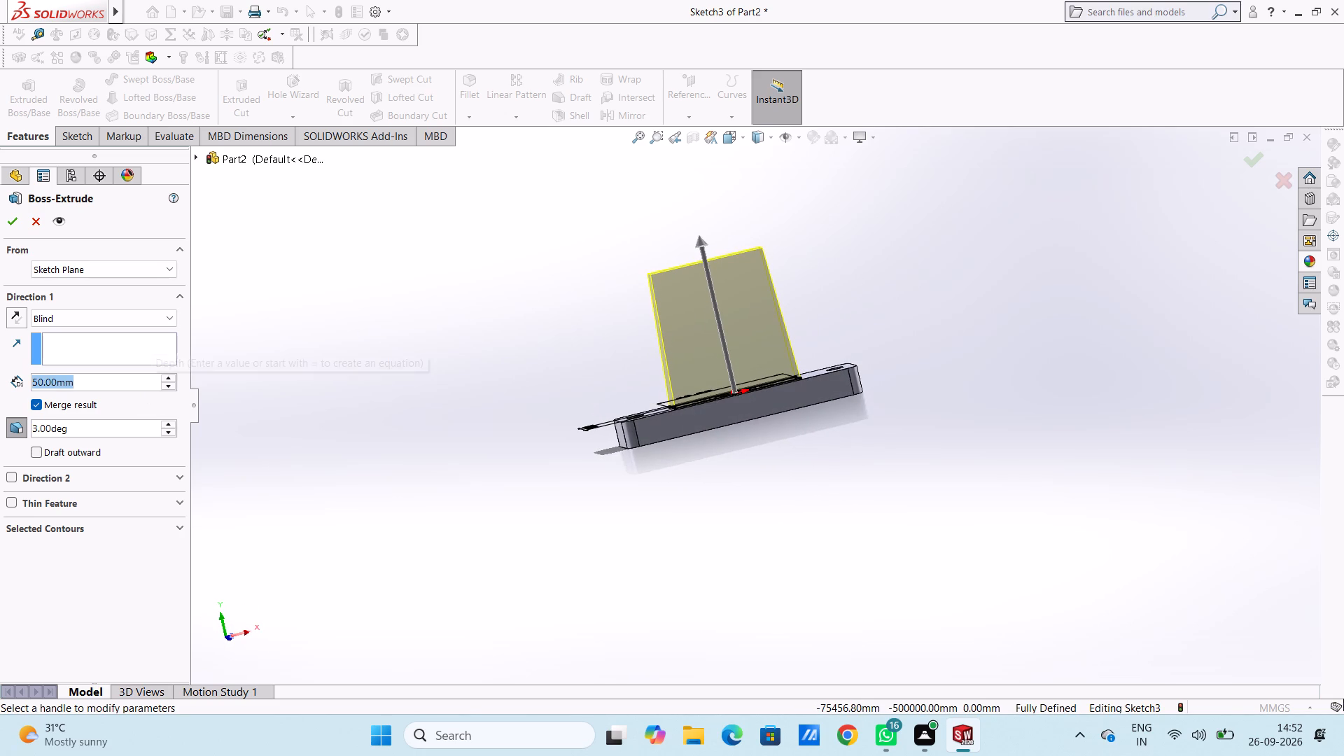
text(30)
key(Return)
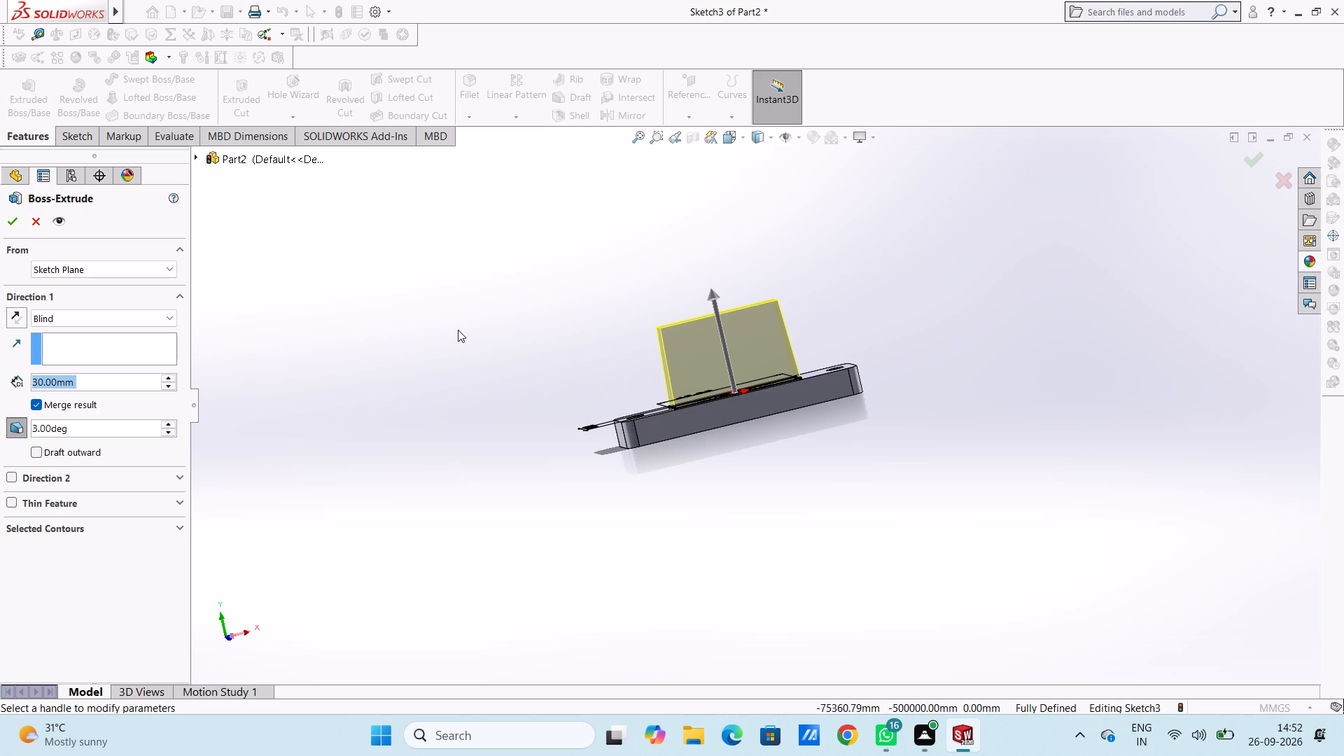
click(11, 222)
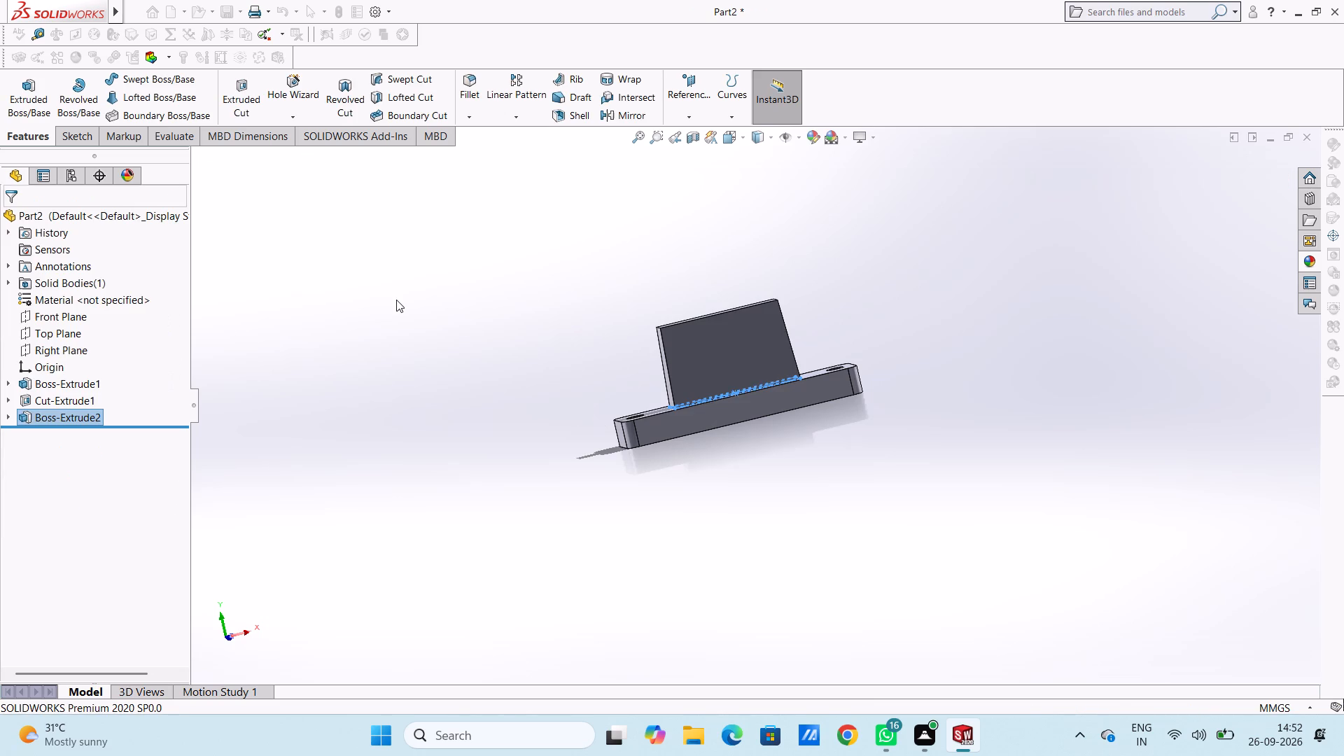
click(396, 300)
Examine the plate and its tapered block from above, below and the sides.
middle_drag(435, 267, 489, 392)
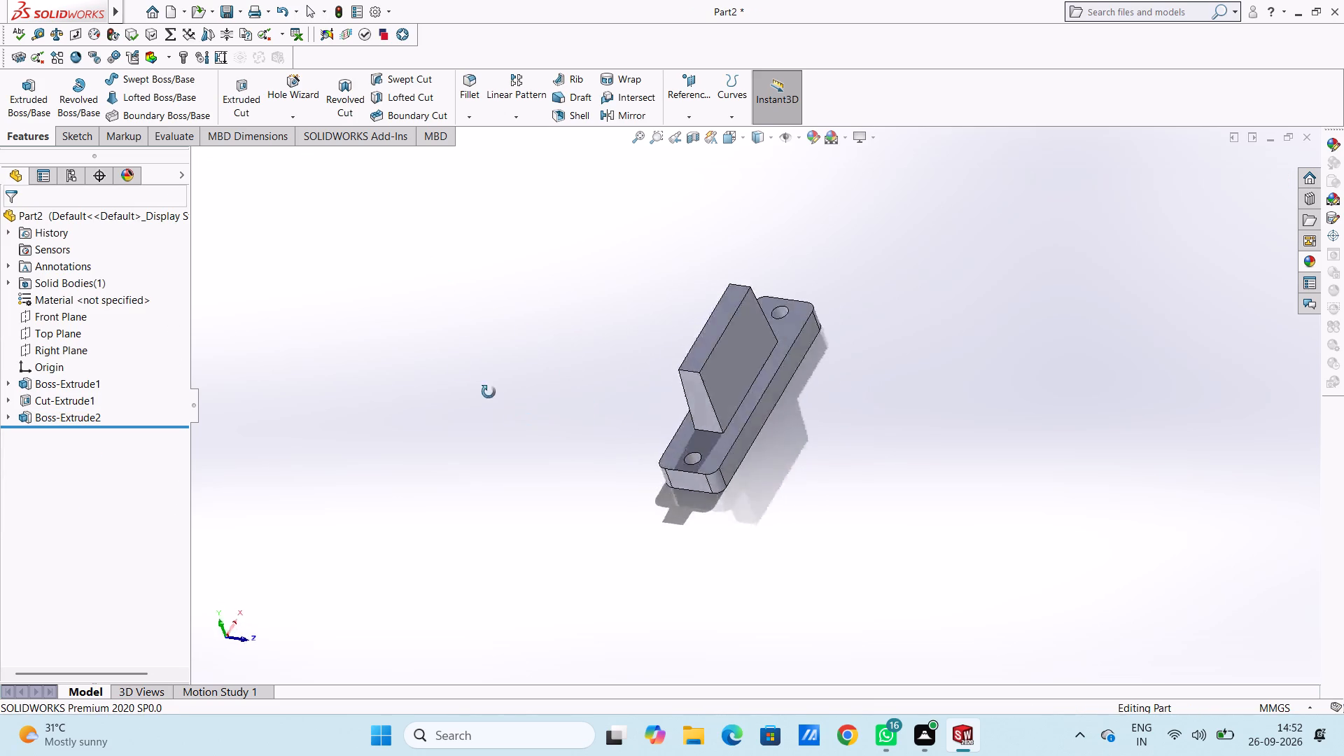
middle_drag(489, 392, 342, 395)
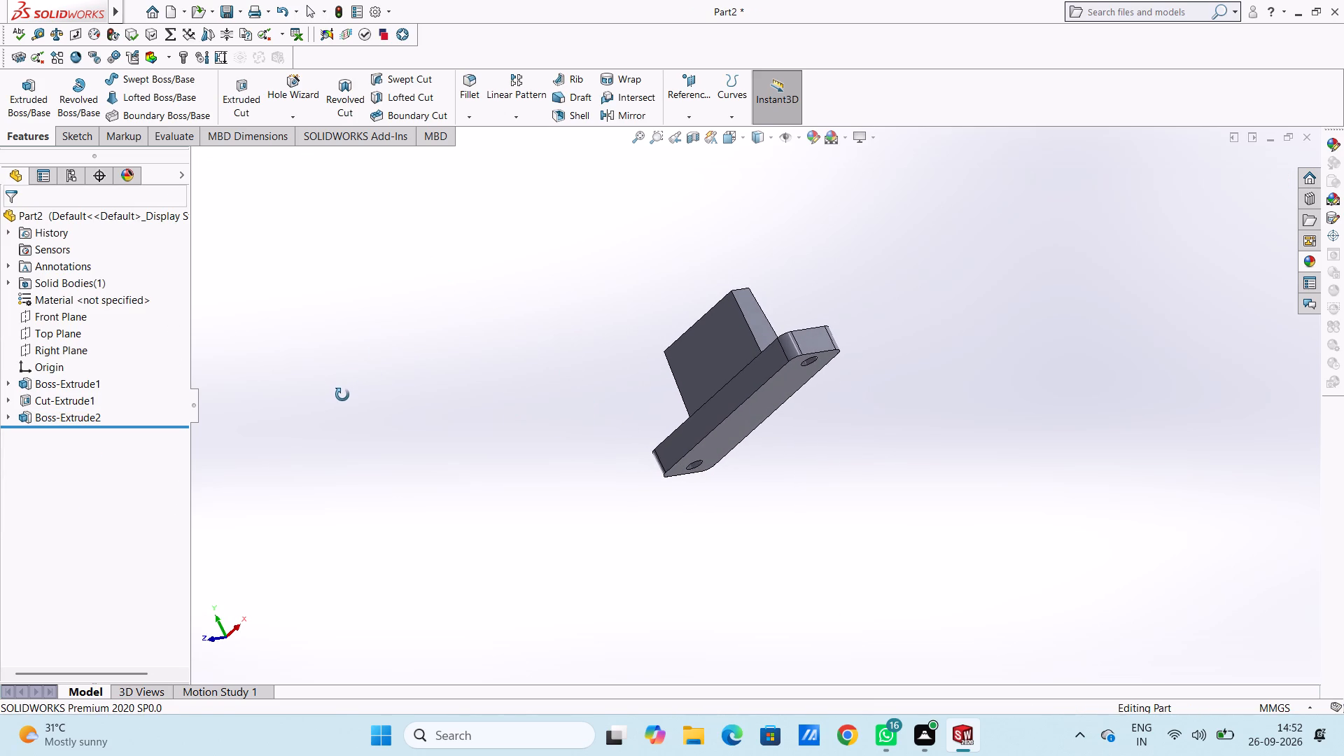
middle_drag(342, 395, 345, 396)
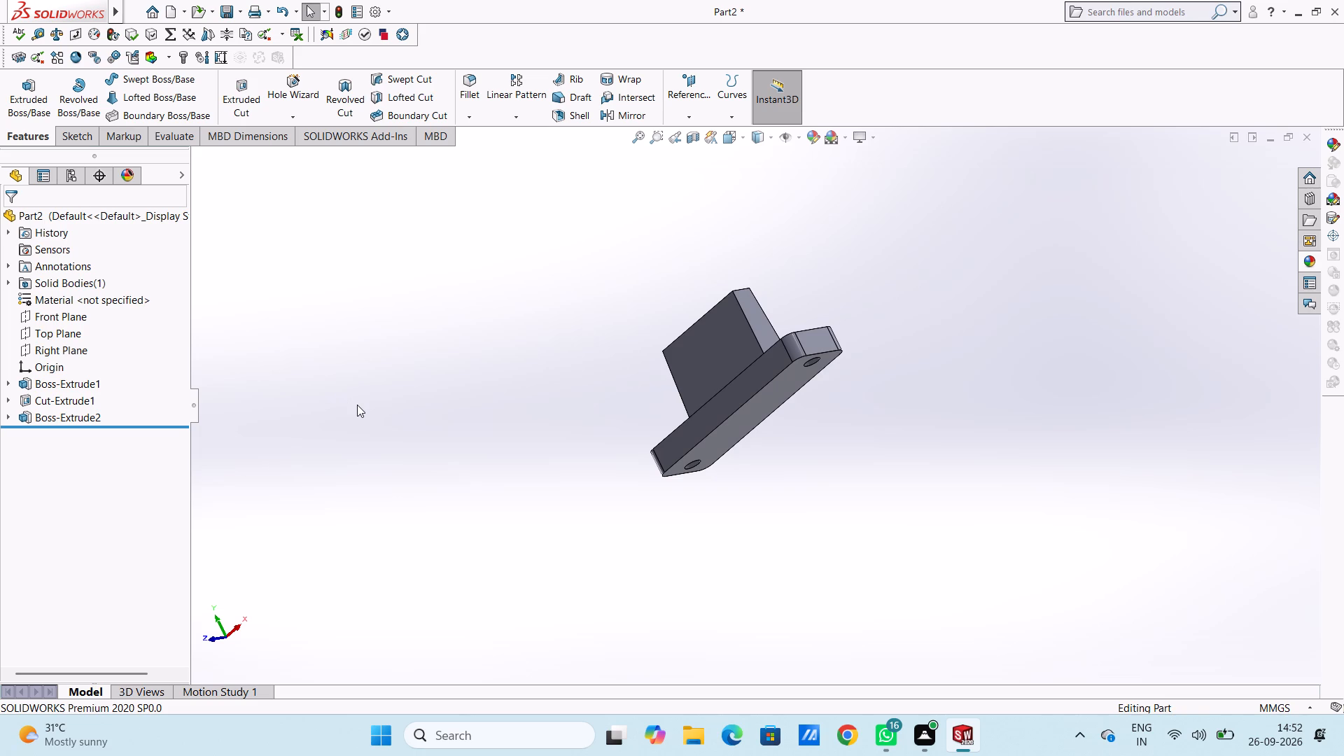
middle_drag(357, 405, 419, 340)
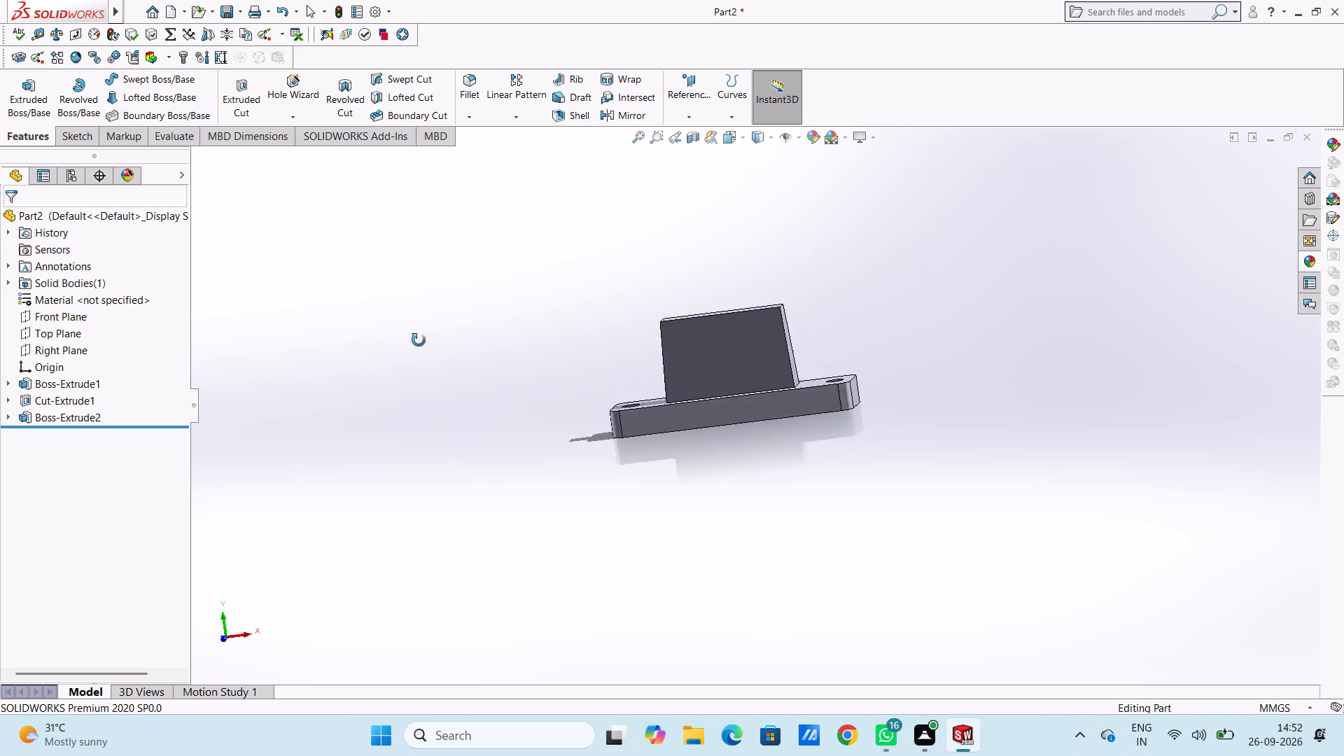
middle_drag(419, 340, 489, 372)
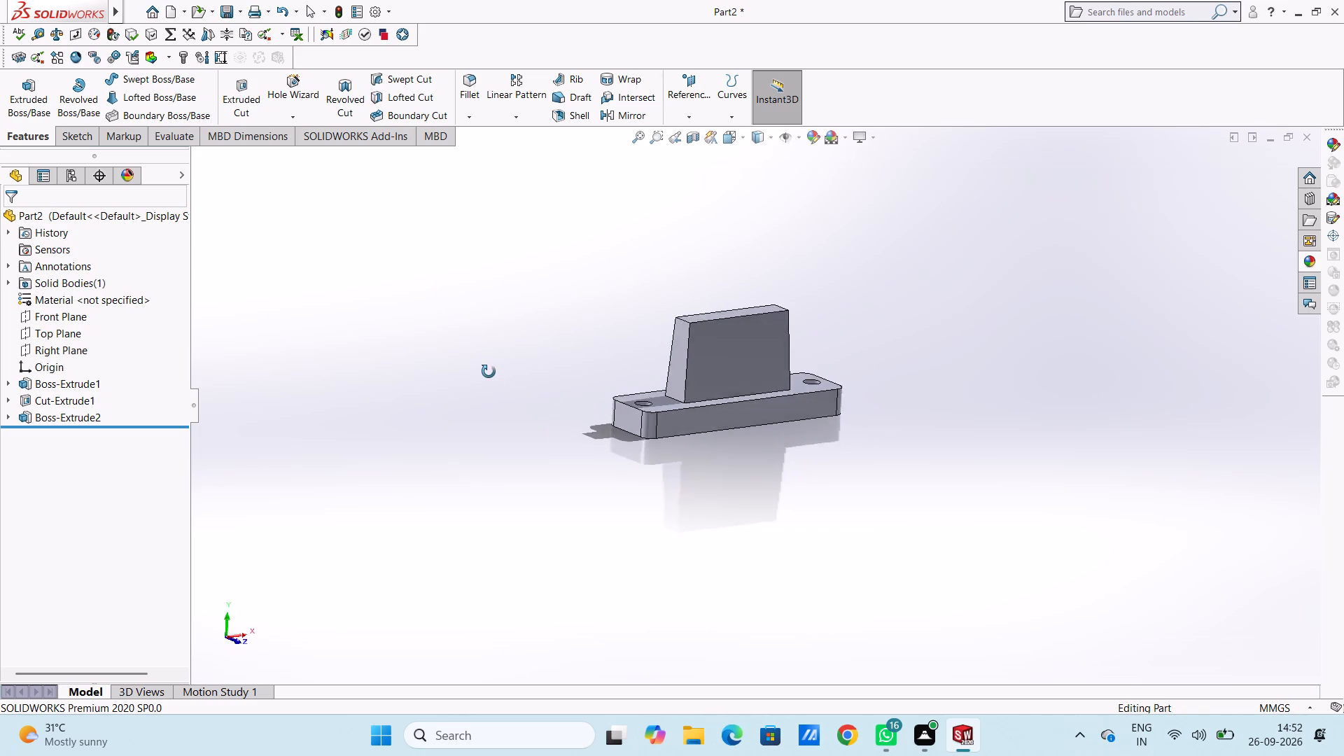
middle_drag(489, 372, 497, 383)
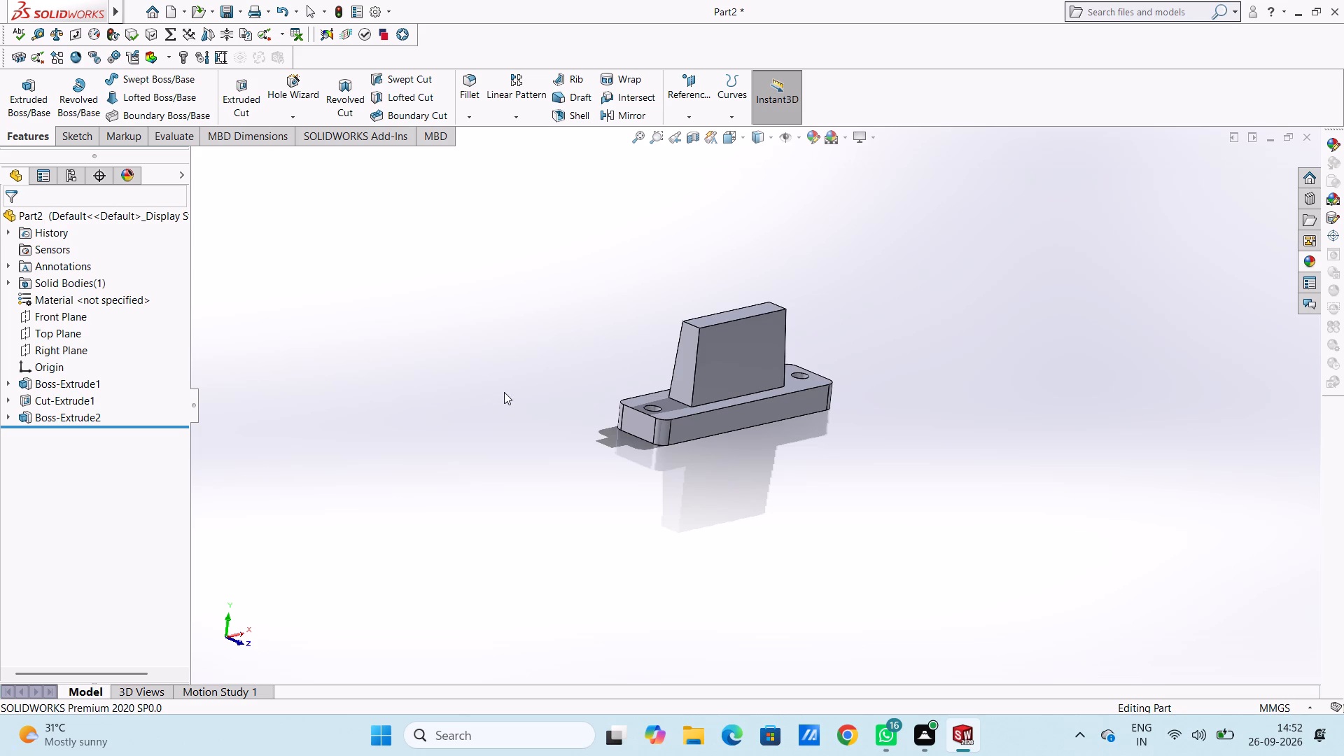
scroll(504, 392, up, 2)
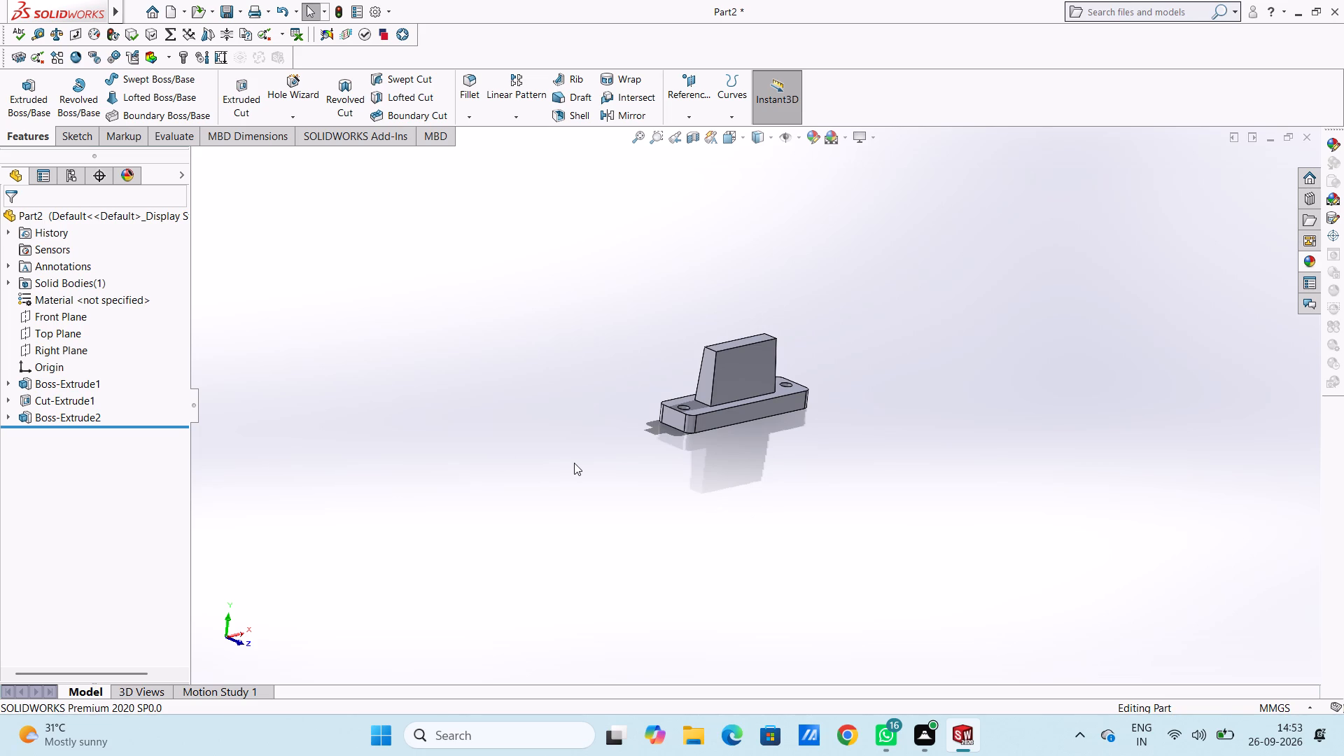
Start a reference plane using the Front Plane as its first reference, with the part seen from above.
key(ctrl+5)
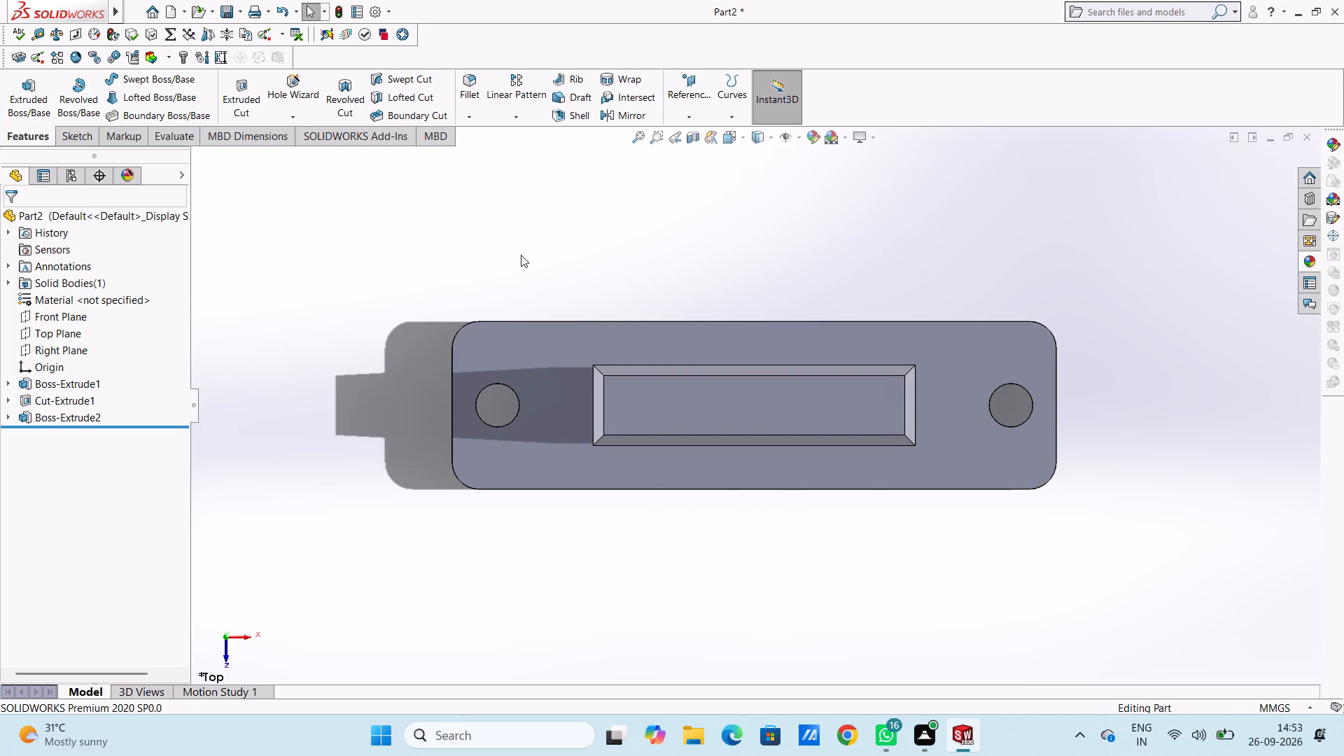
click(679, 78)
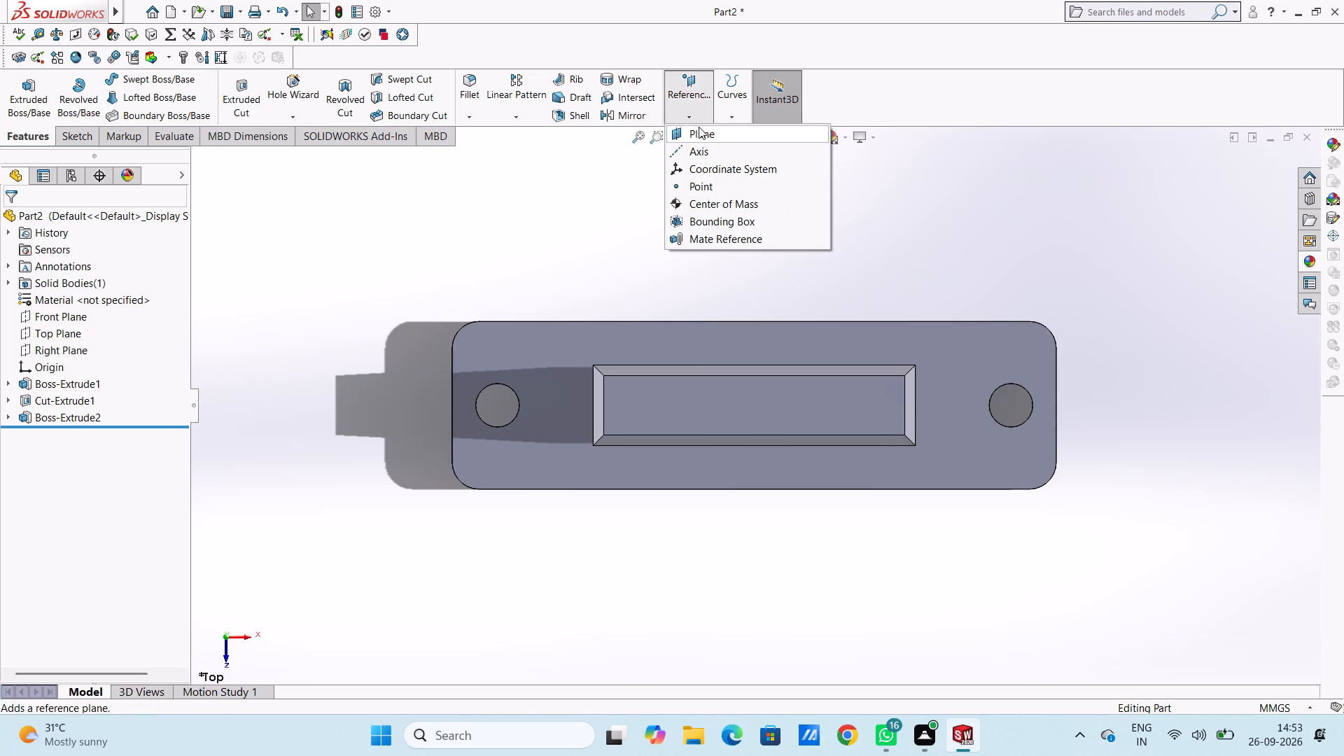
click(701, 135)
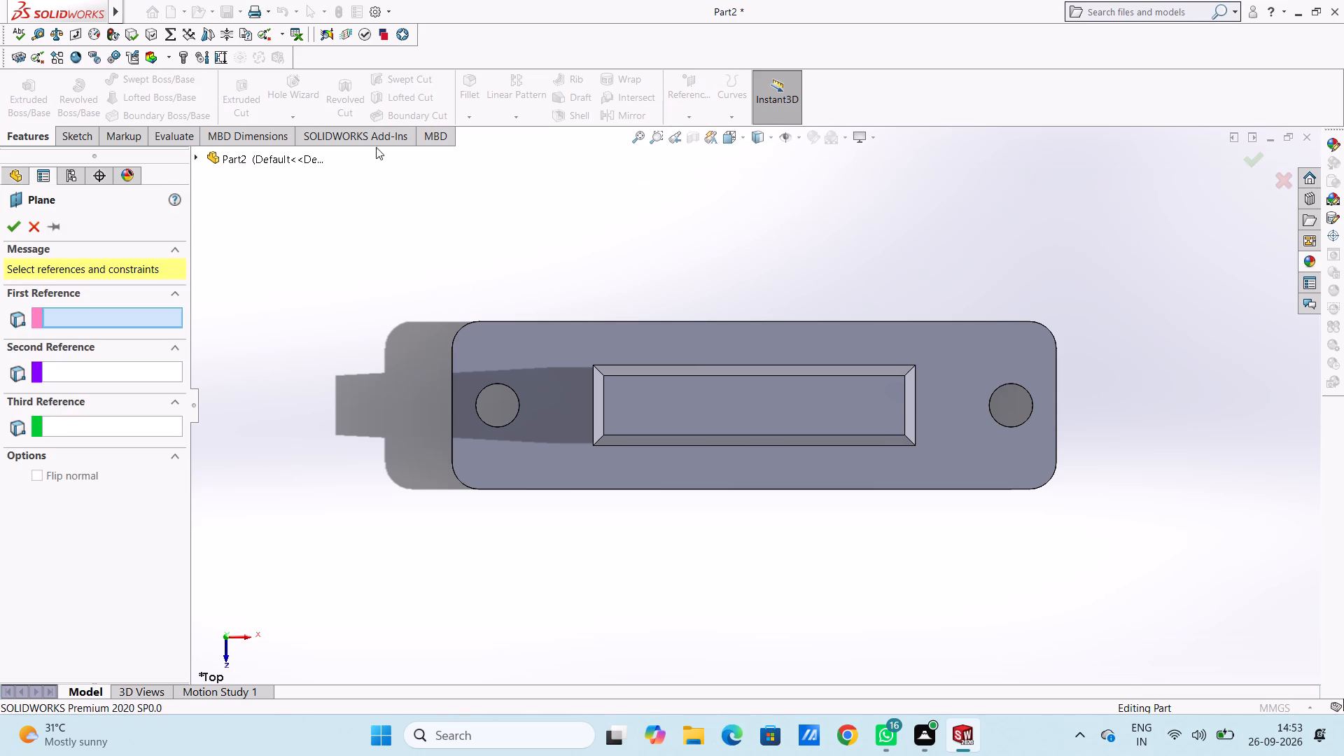
click(246, 154)
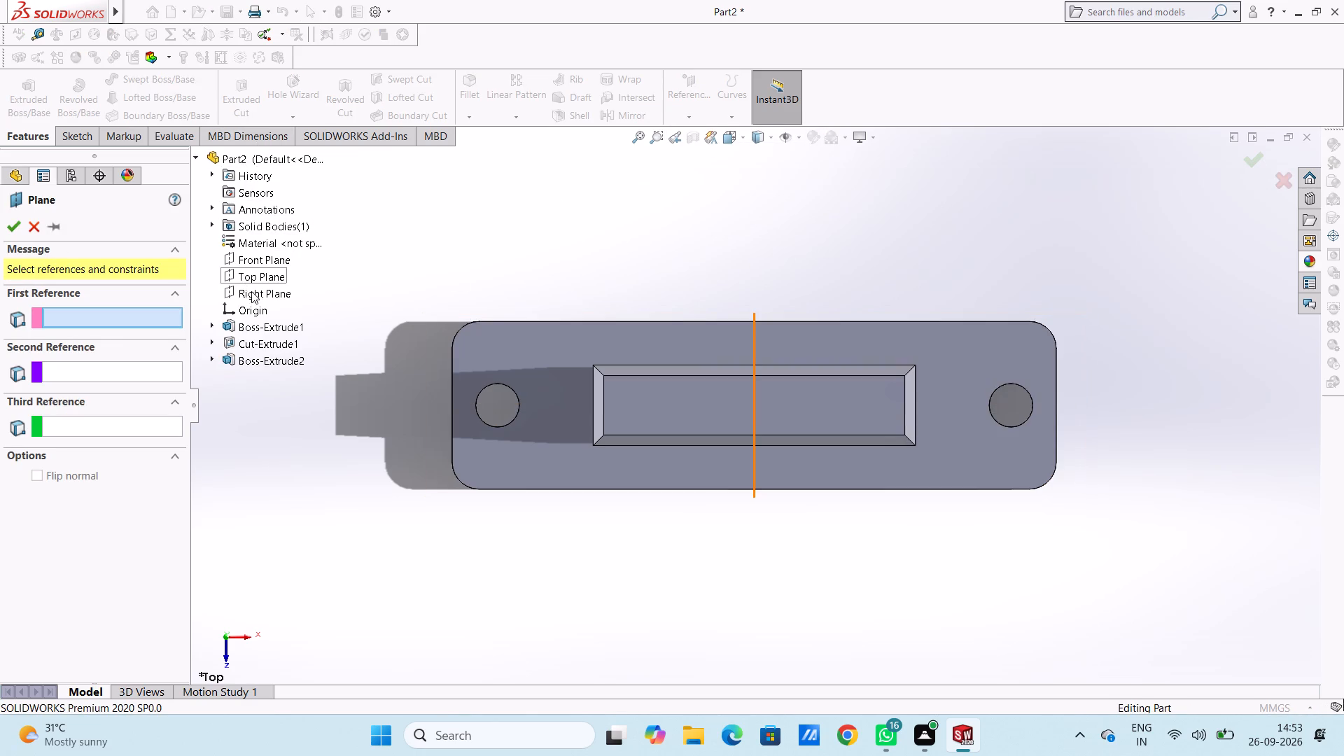
click(269, 257)
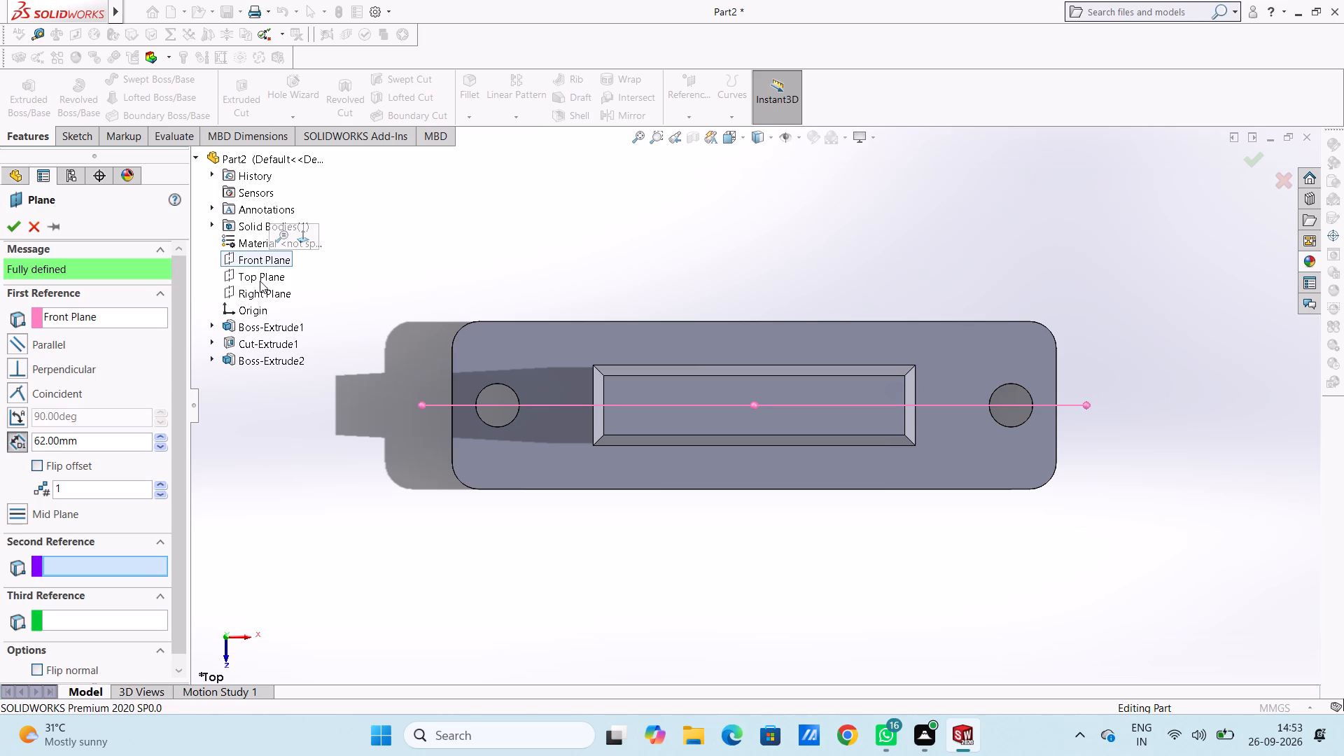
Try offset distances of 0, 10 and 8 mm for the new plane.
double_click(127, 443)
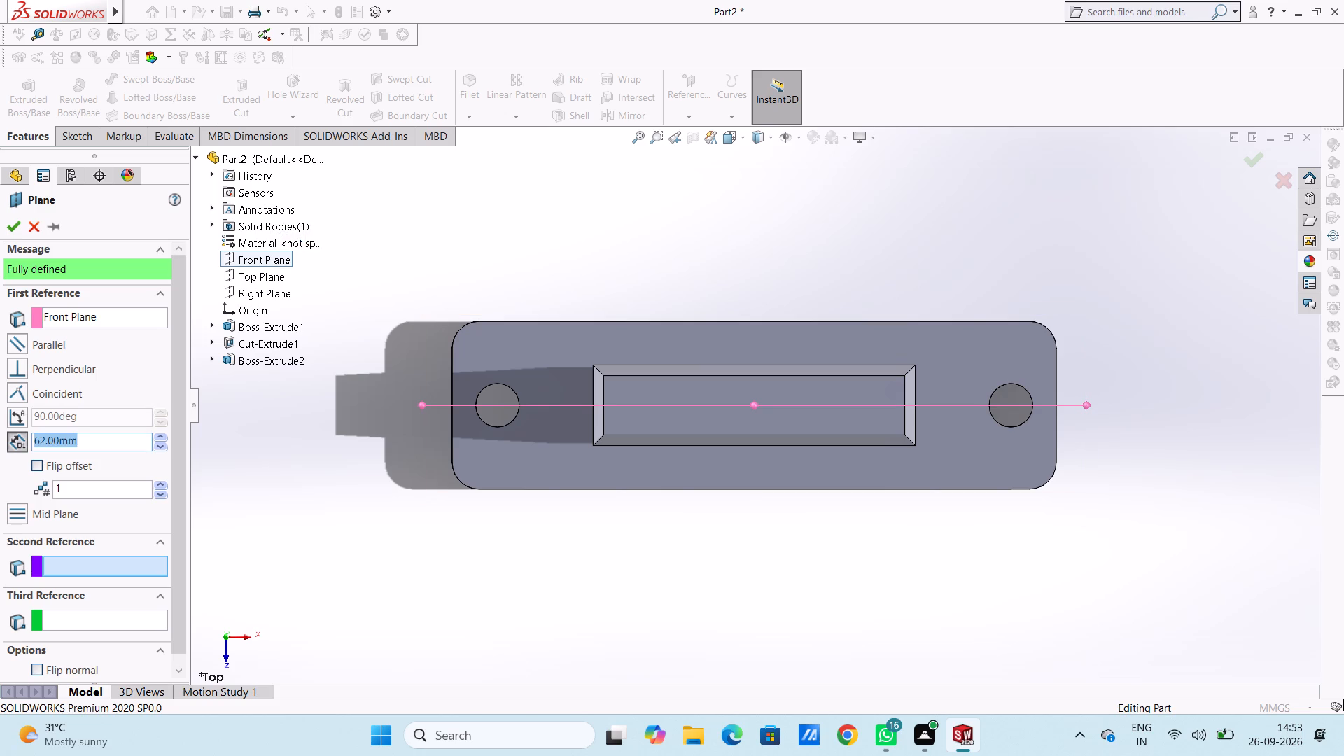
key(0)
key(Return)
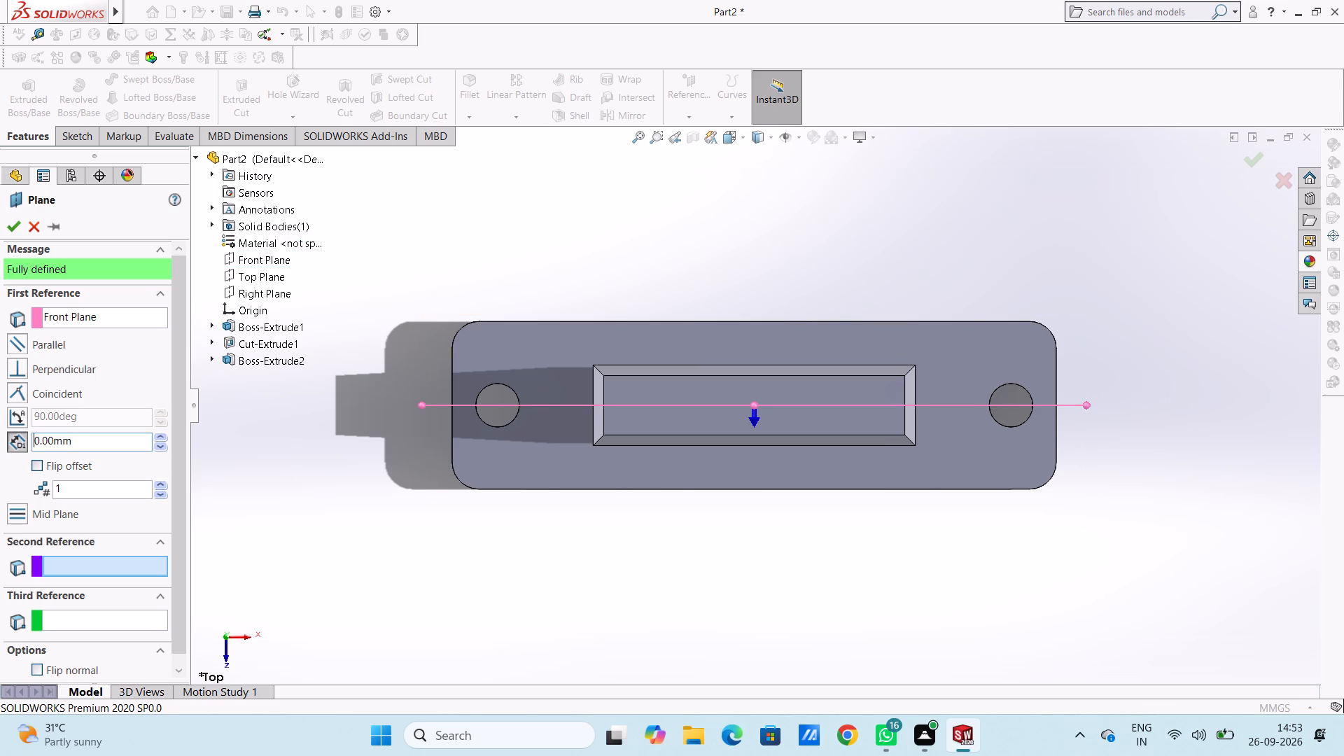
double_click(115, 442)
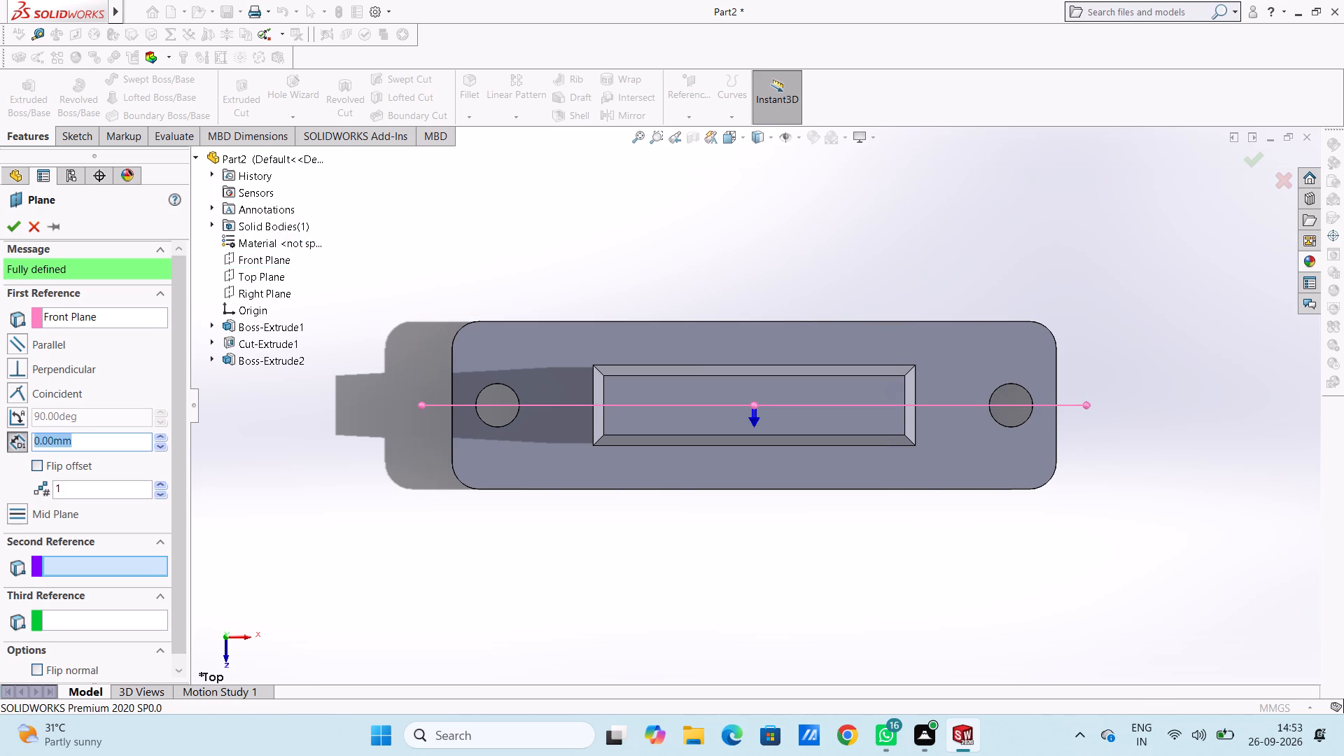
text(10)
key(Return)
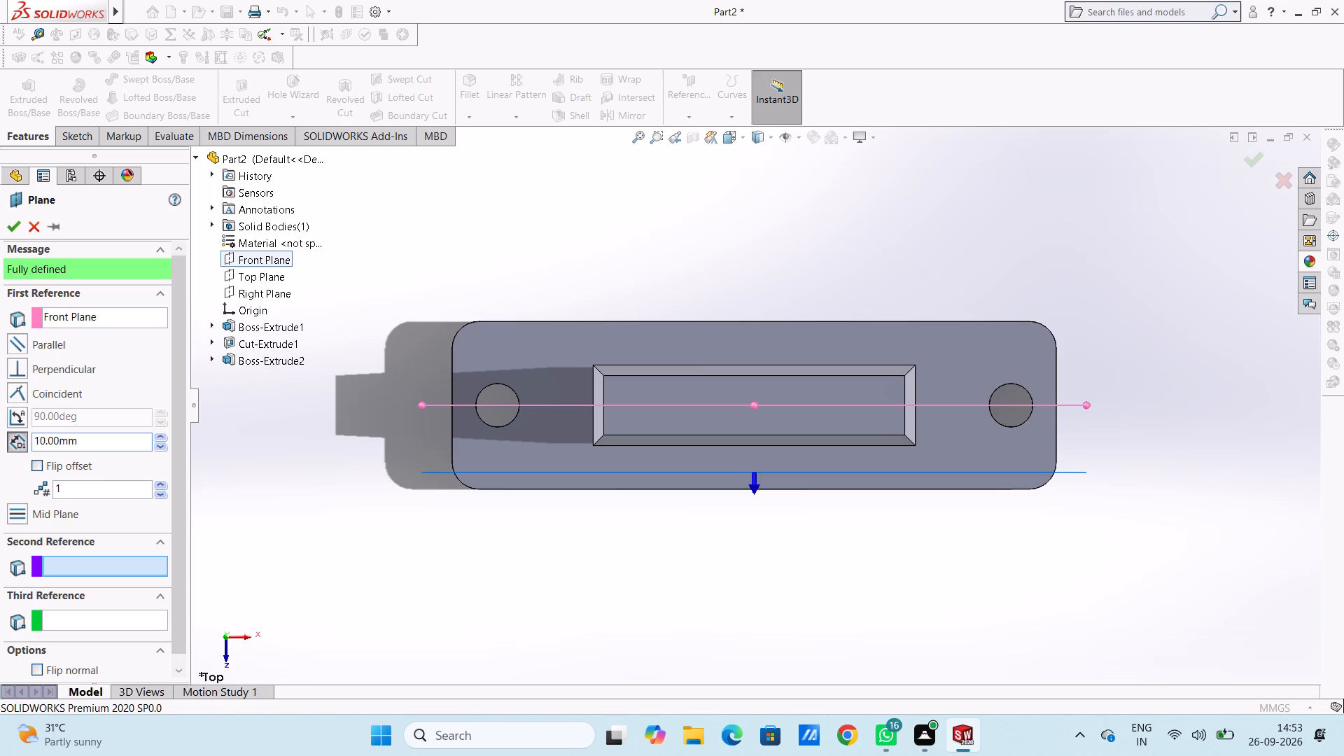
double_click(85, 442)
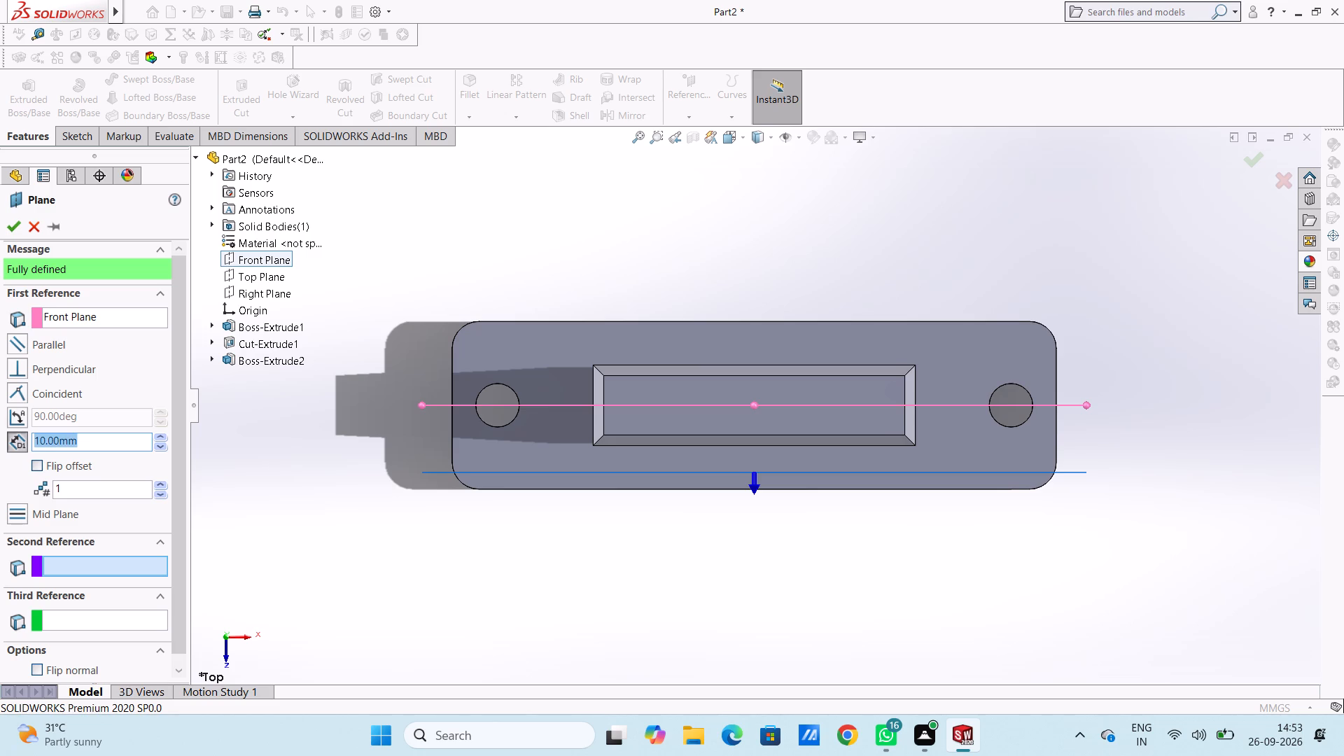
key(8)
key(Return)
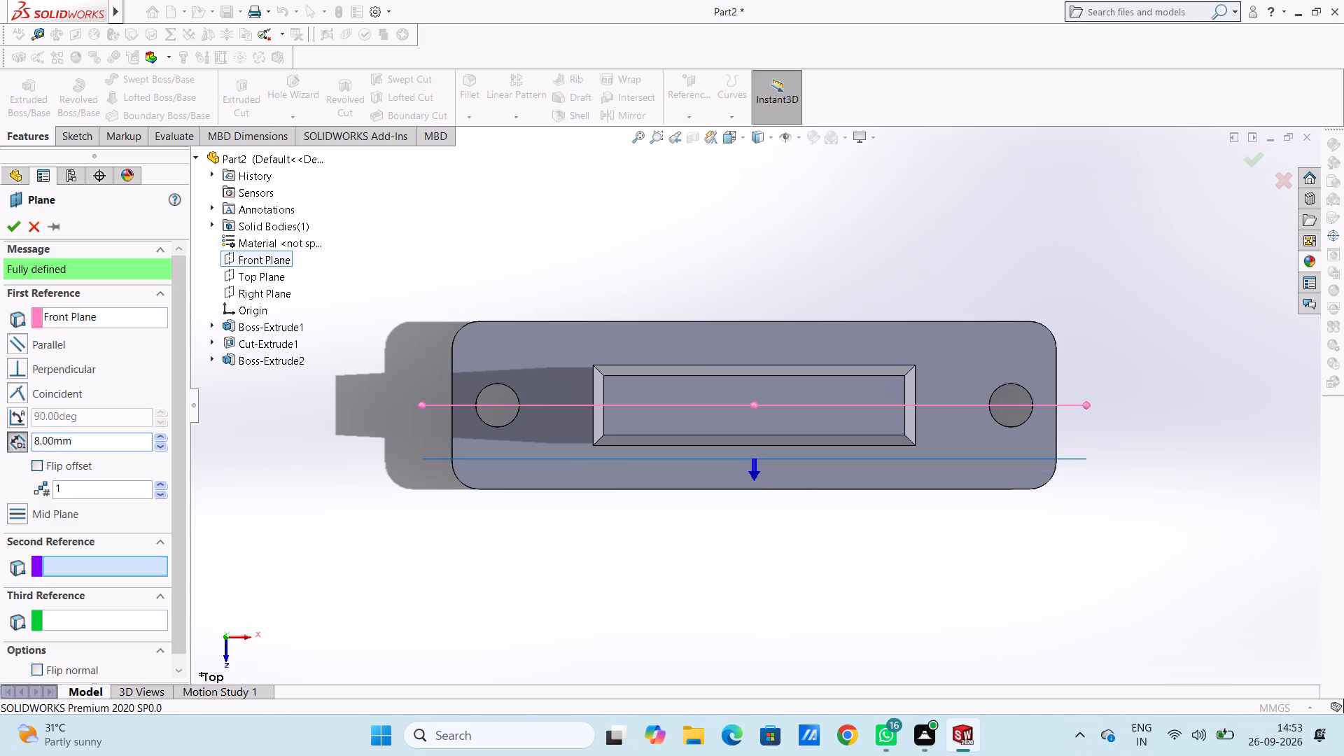
Set the plane's offset from the Front Plane to 10 mm and finish the plane.
double_click(80, 442)
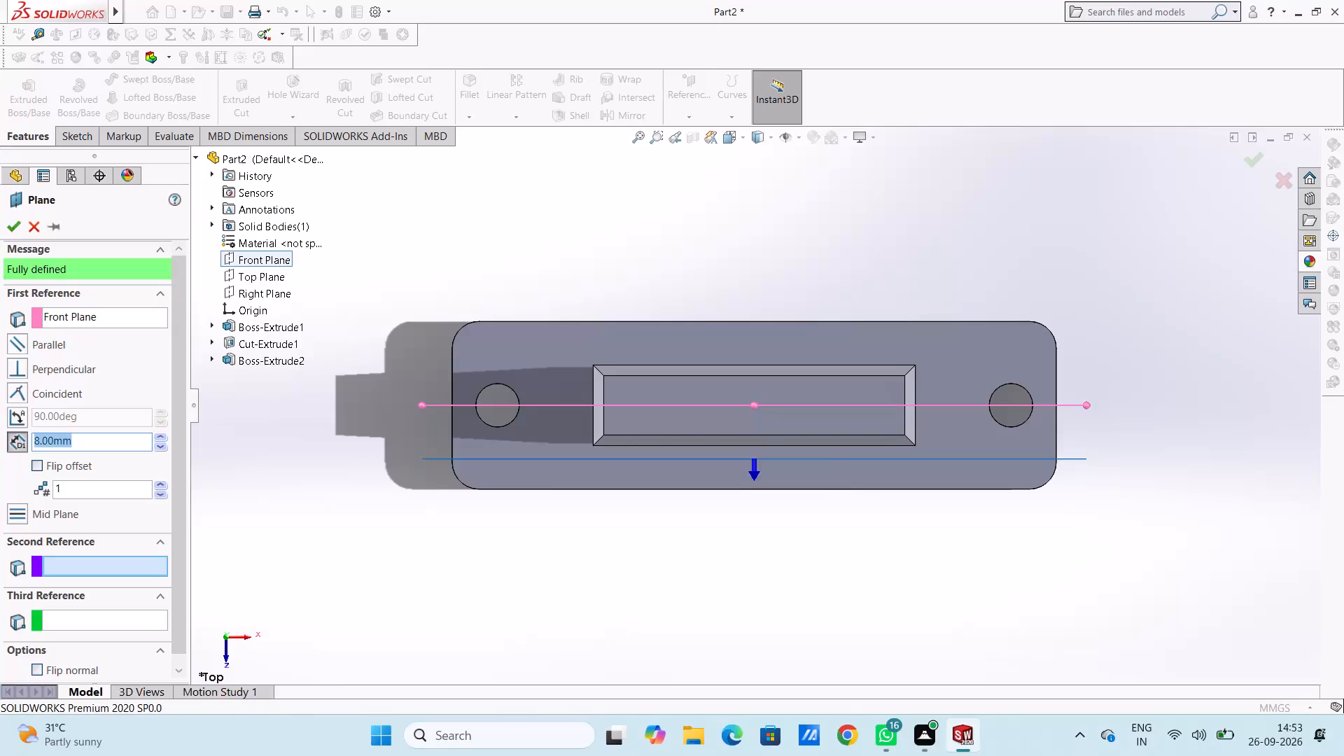
text(10)
key(Return)
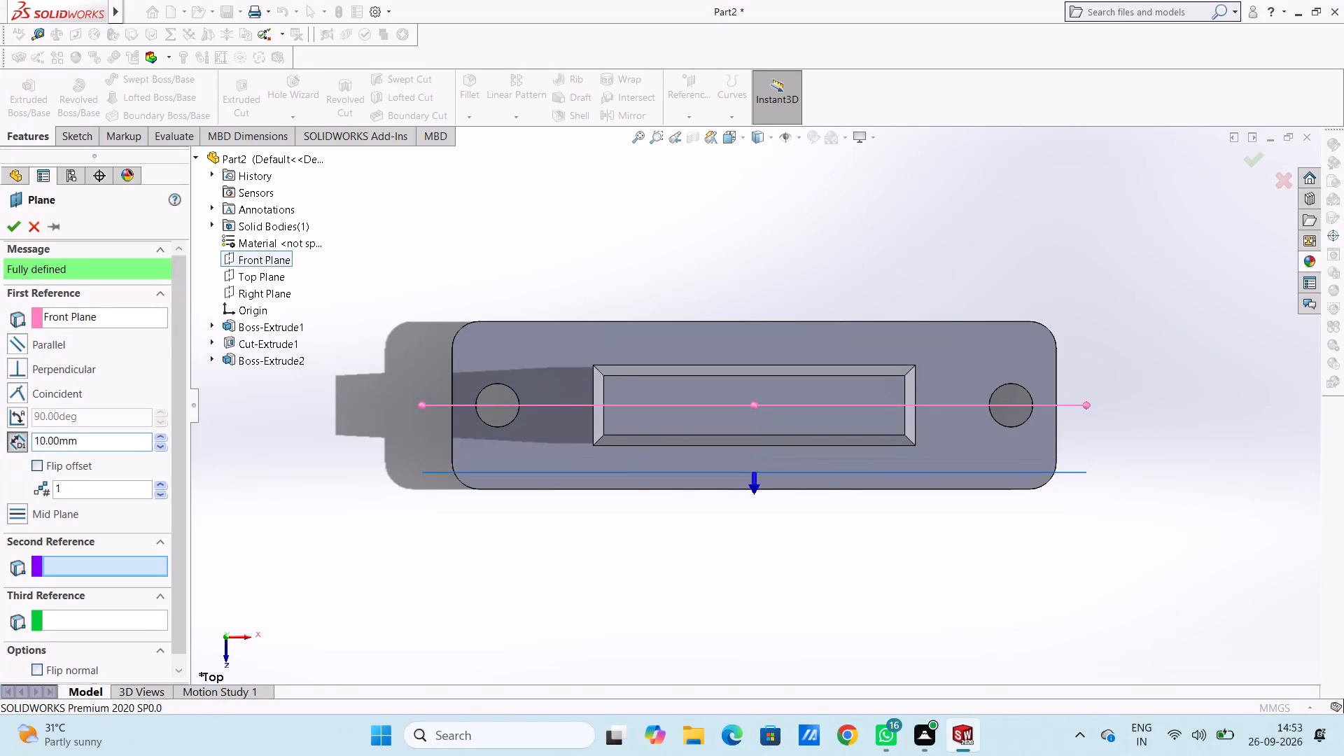
click(10, 225)
click(381, 253)
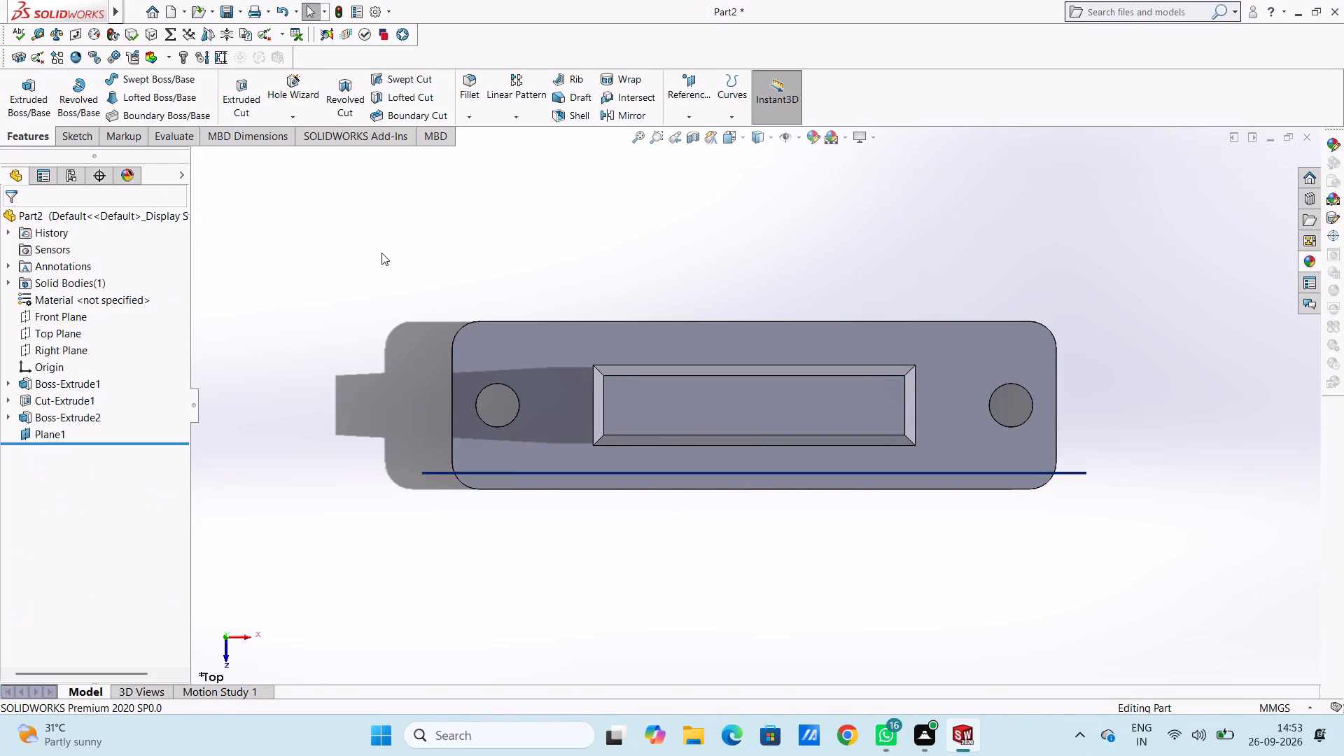
Open a sketch on the new offset plane and draw a 15 mm horizontal line inward from the plate's upper left corner.
key(ctrl+1)
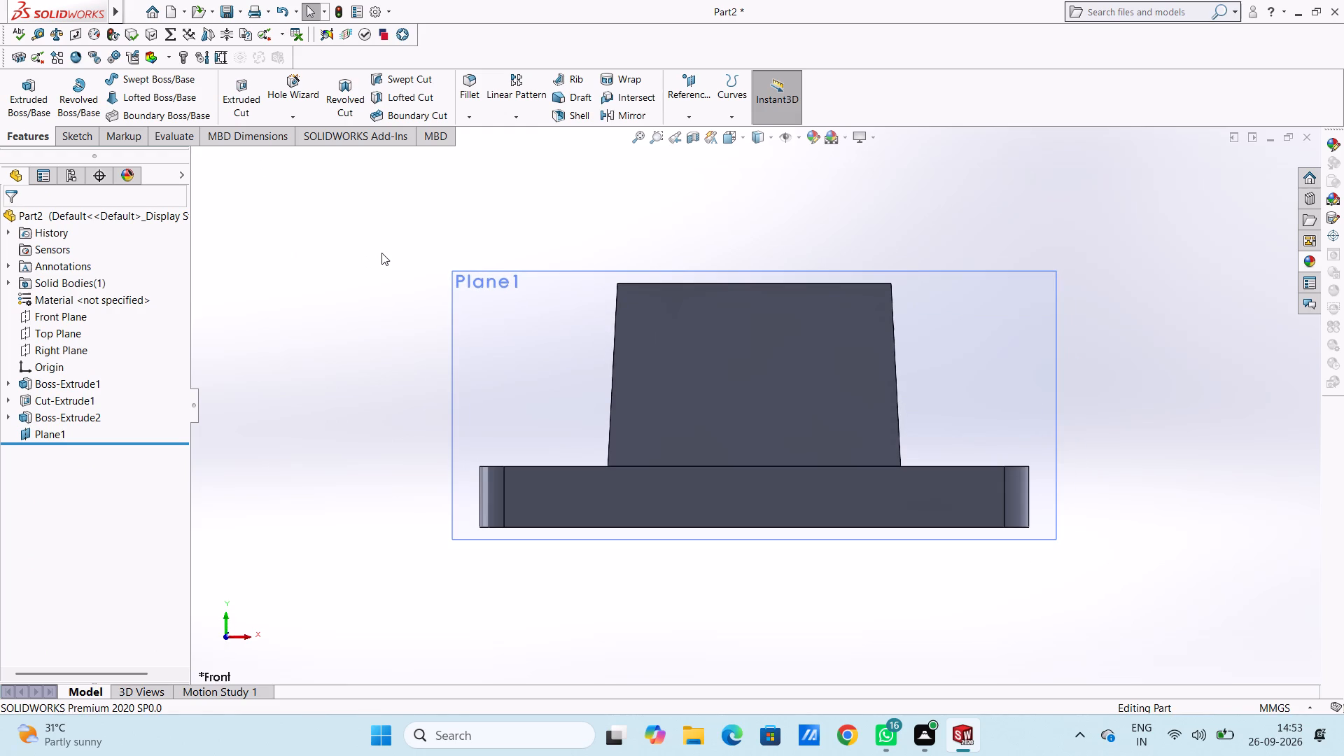
click(493, 325)
click(550, 286)
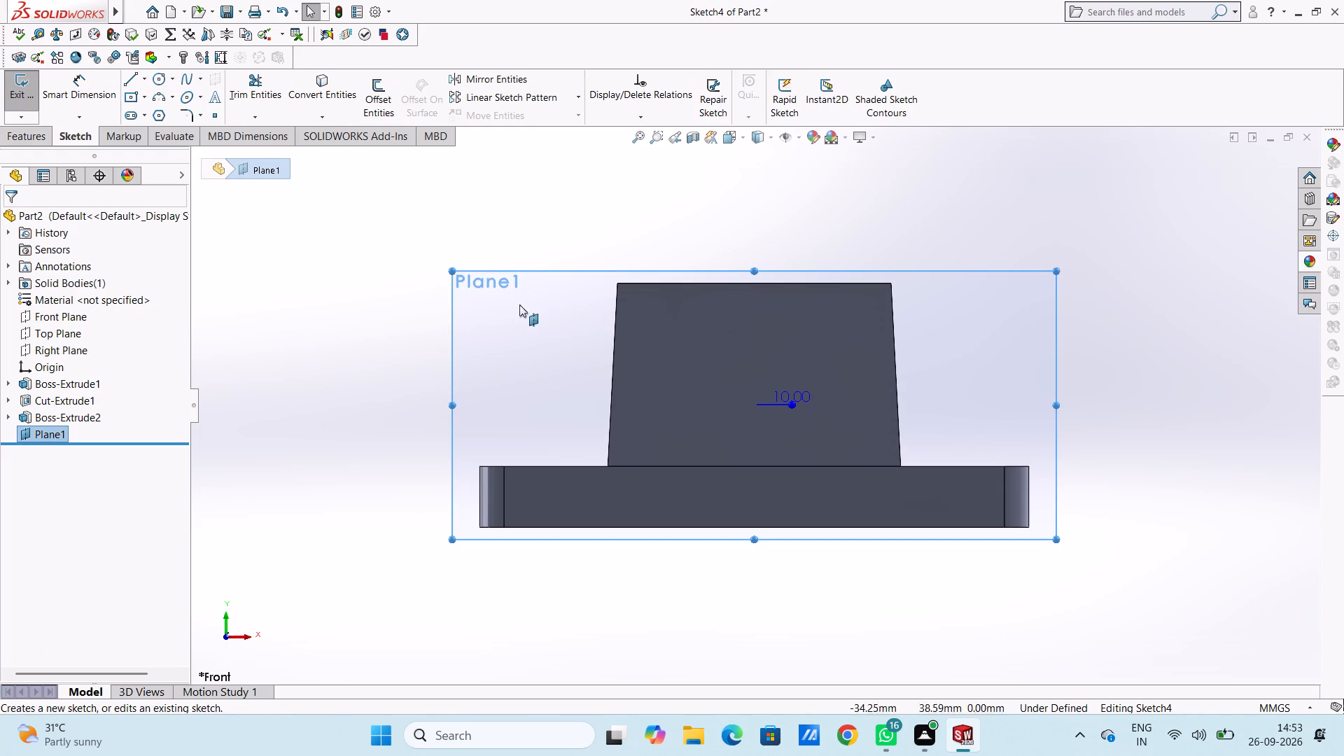
click(437, 304)
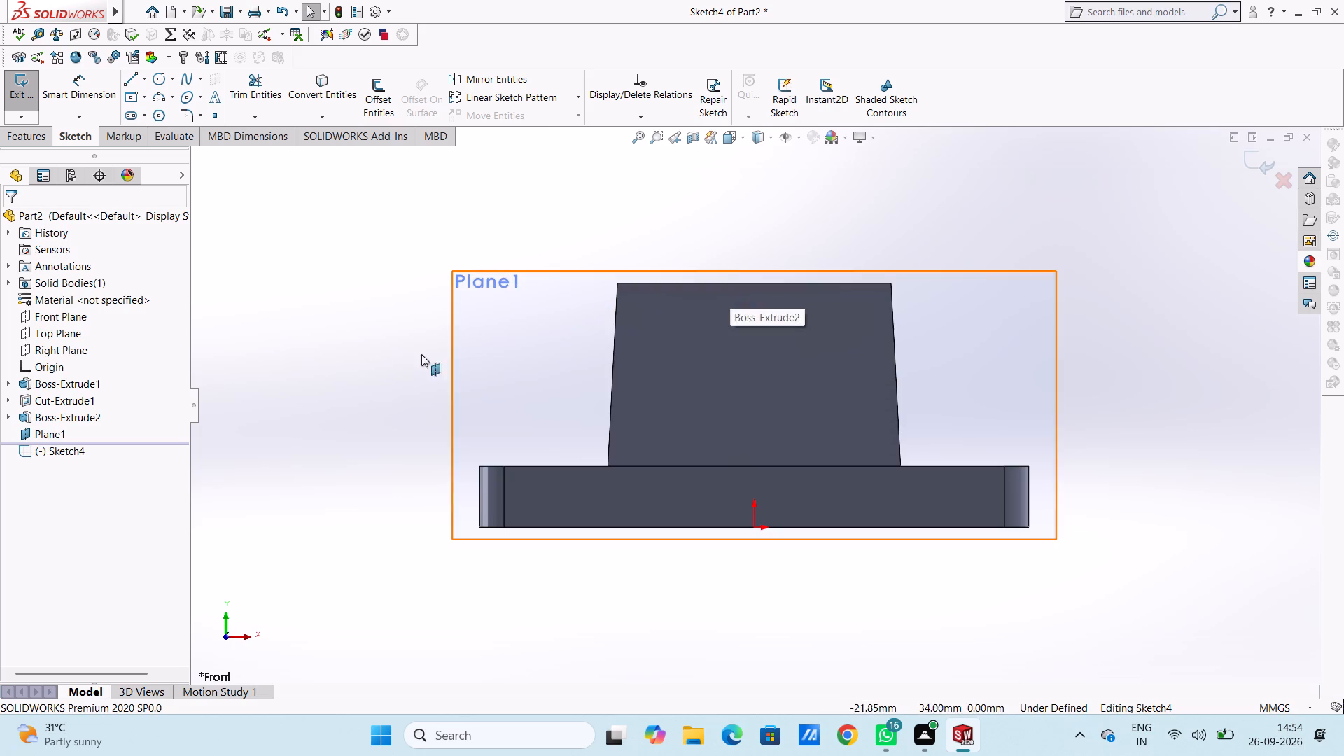
click(132, 73)
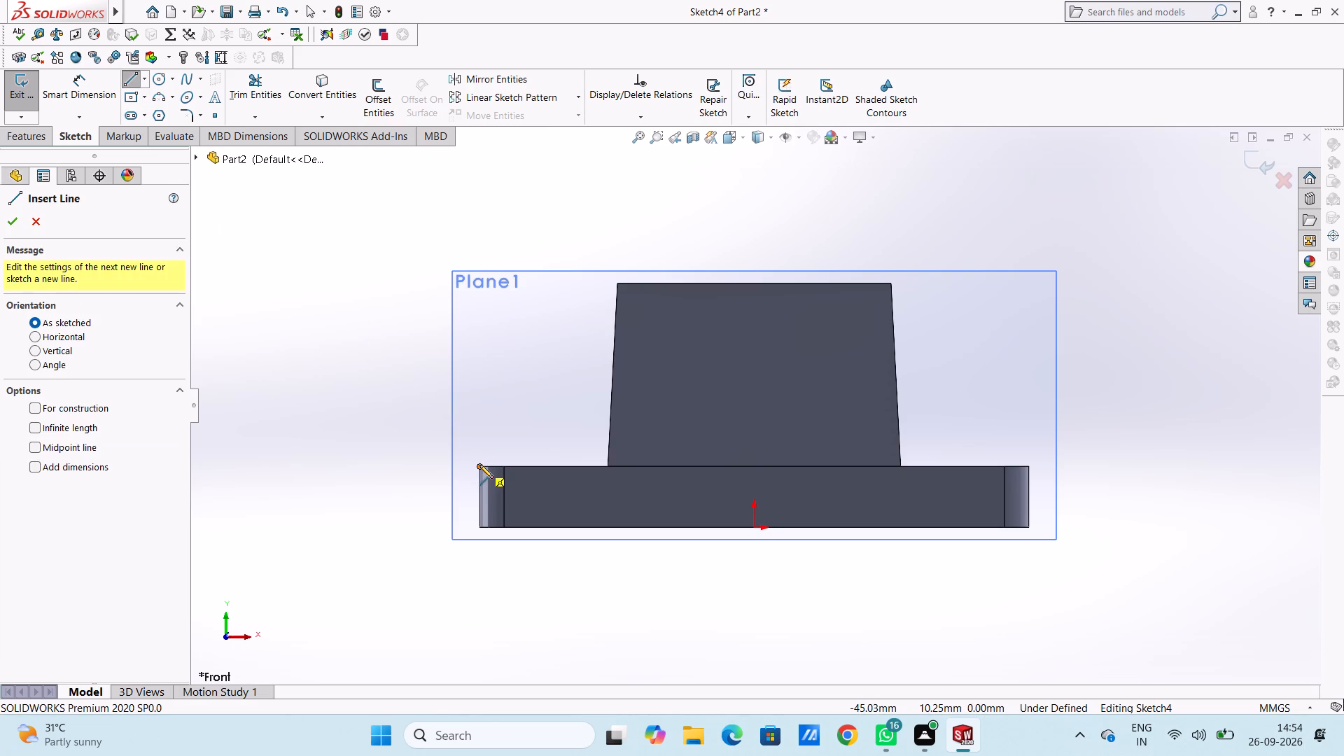
click(479, 465)
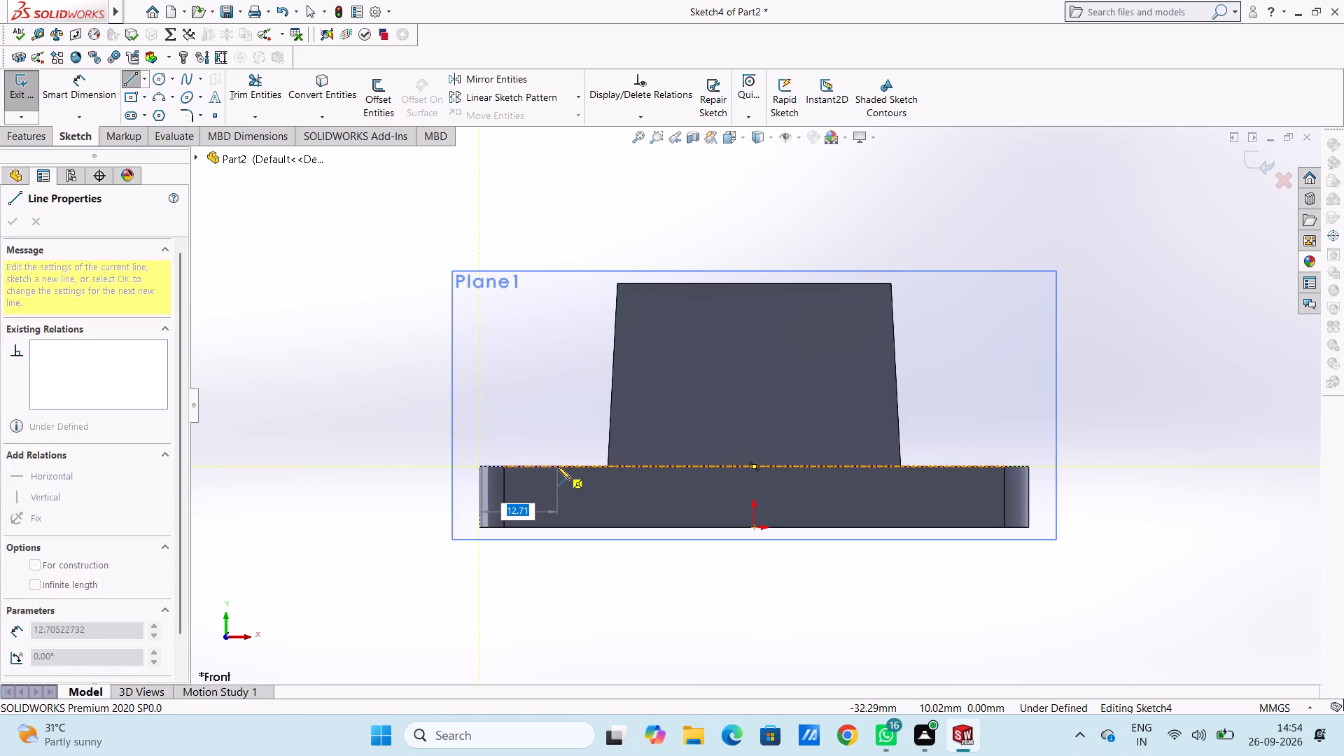
text(15)
key(Return)
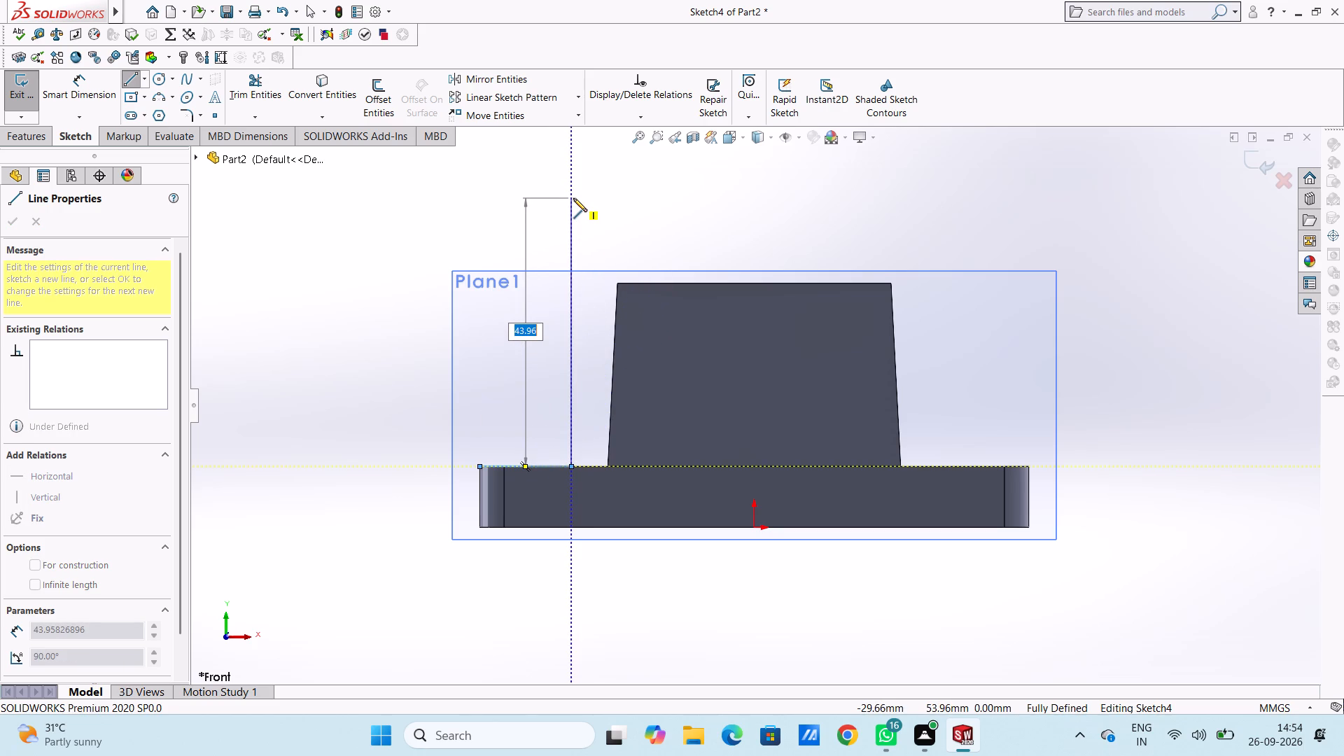
Draw a 10 mm vertical line up from the horizontal line's inner end, continued upward by an 82 mm vertical line.
scroll(573, 195, up, 1)
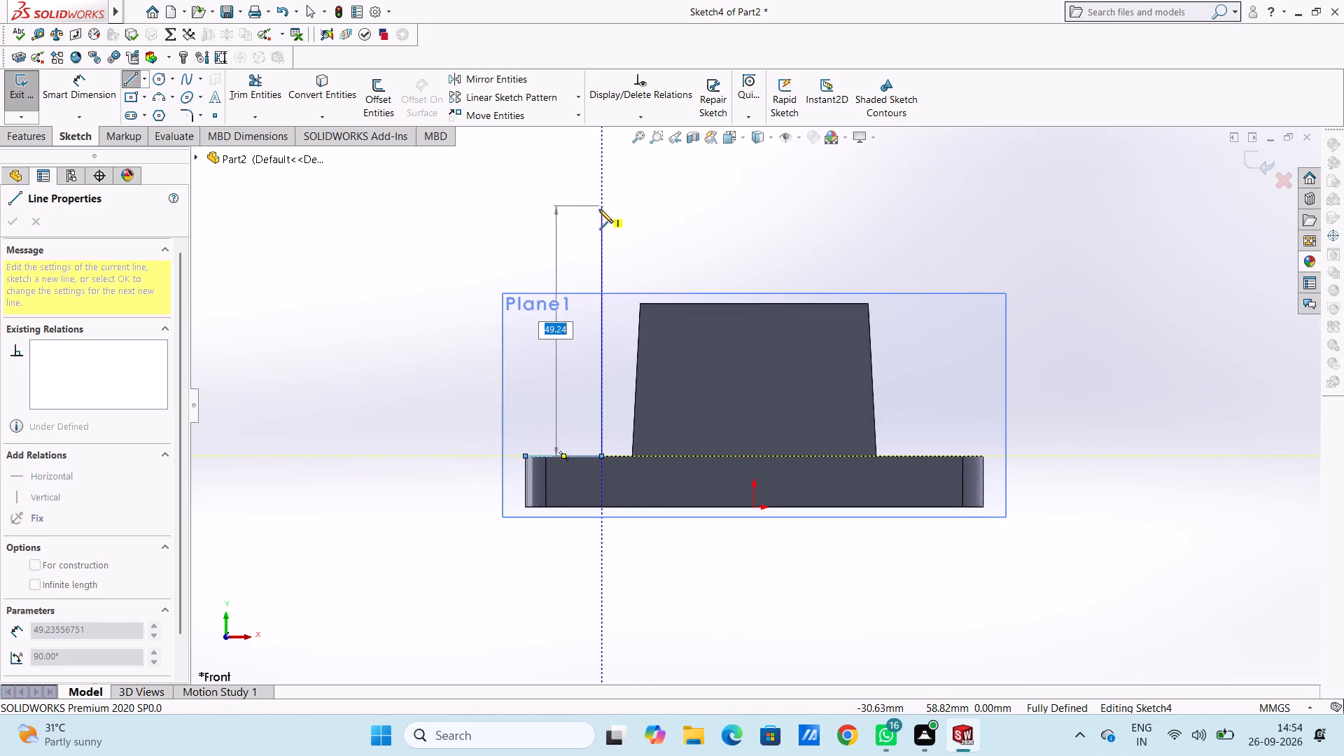
scroll(607, 182, up, 2)
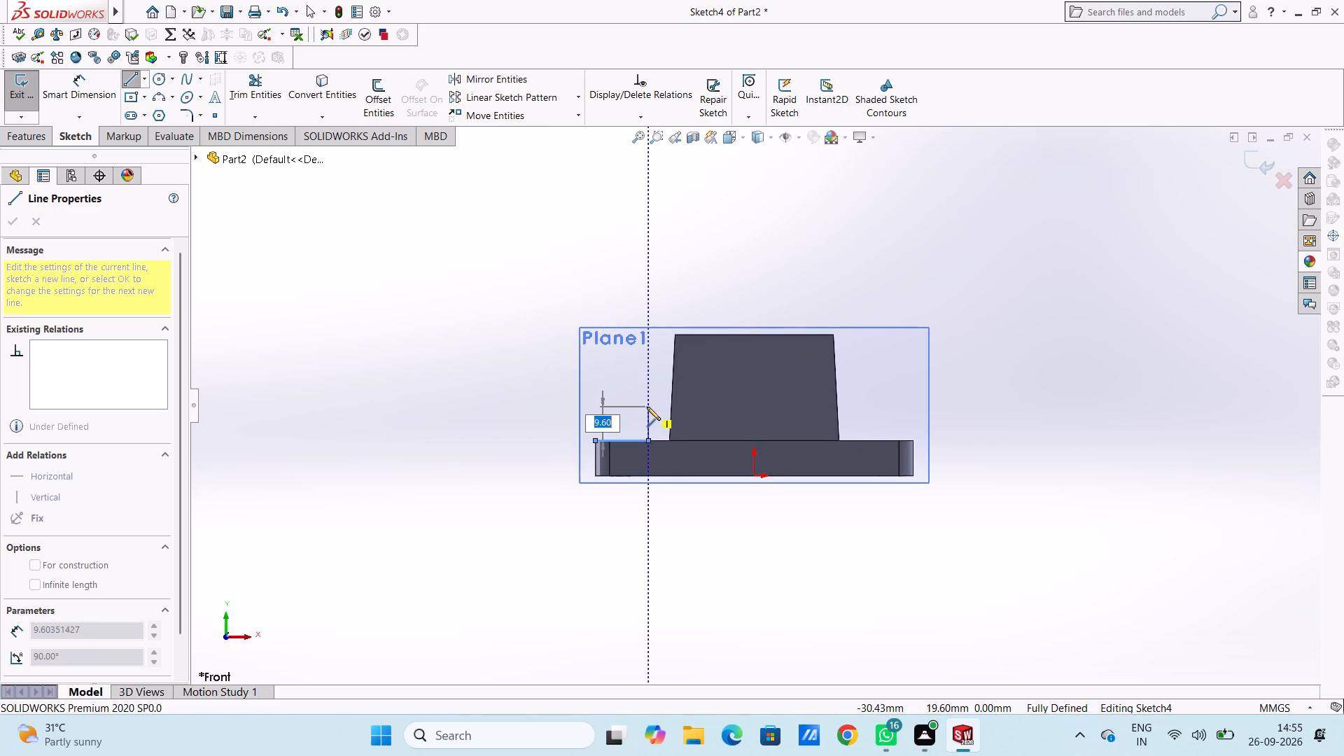
text(10)
key(Return)
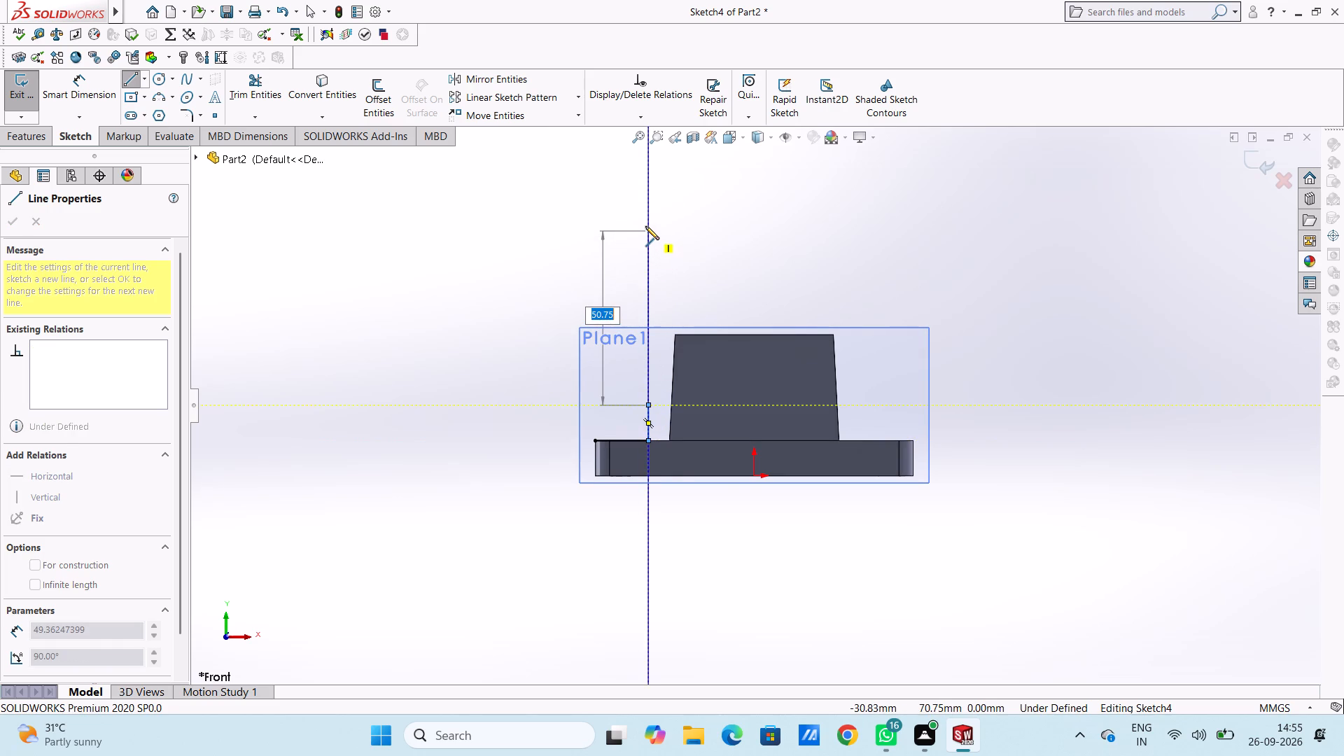
text(82)
key(Return)
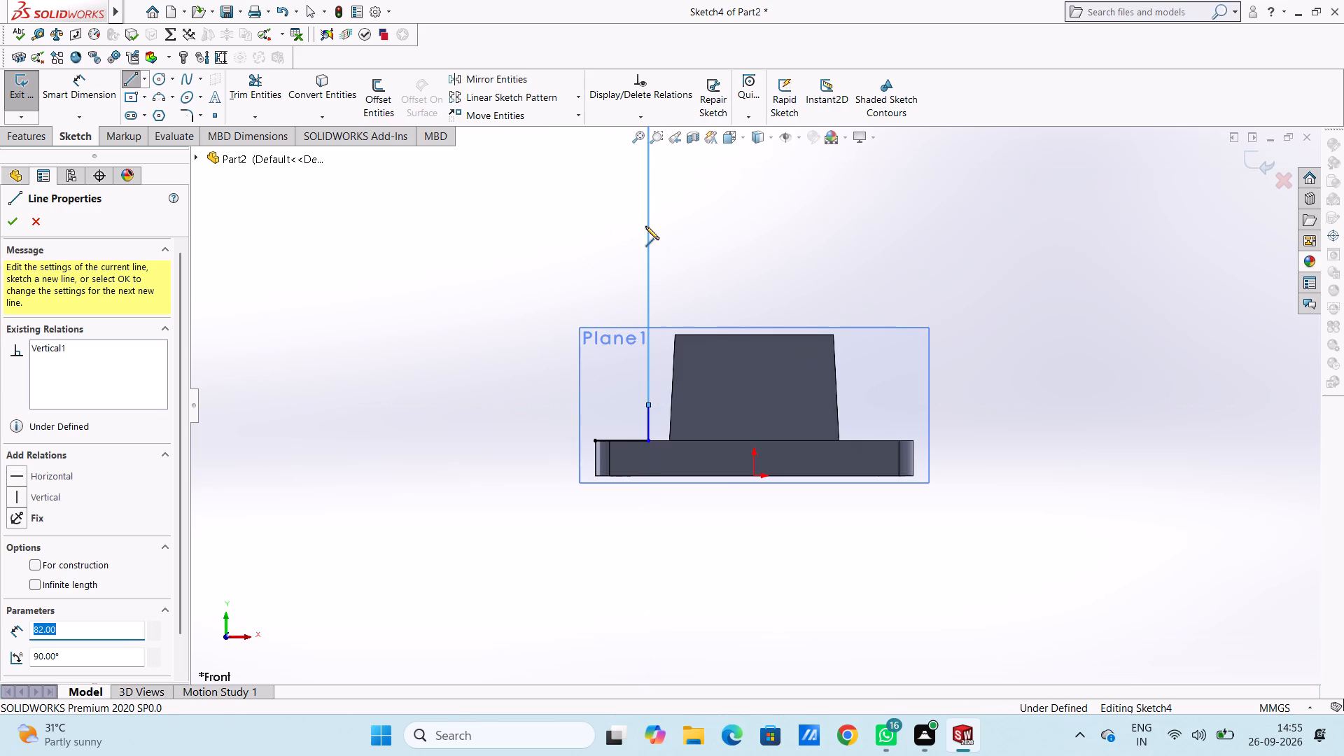
scroll(645, 226, up, 5)
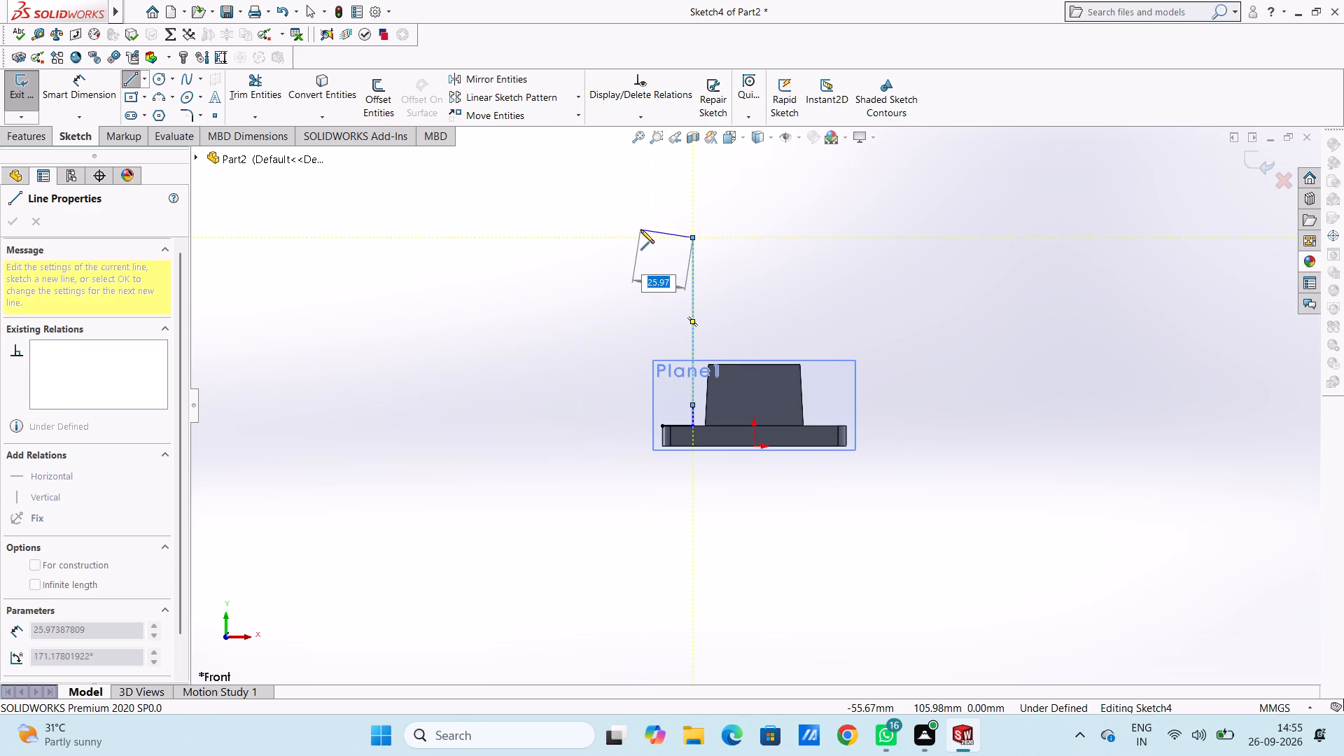
key(Escape)
key(Escape)
key(Escape)
scroll(733, 244, down, 2)
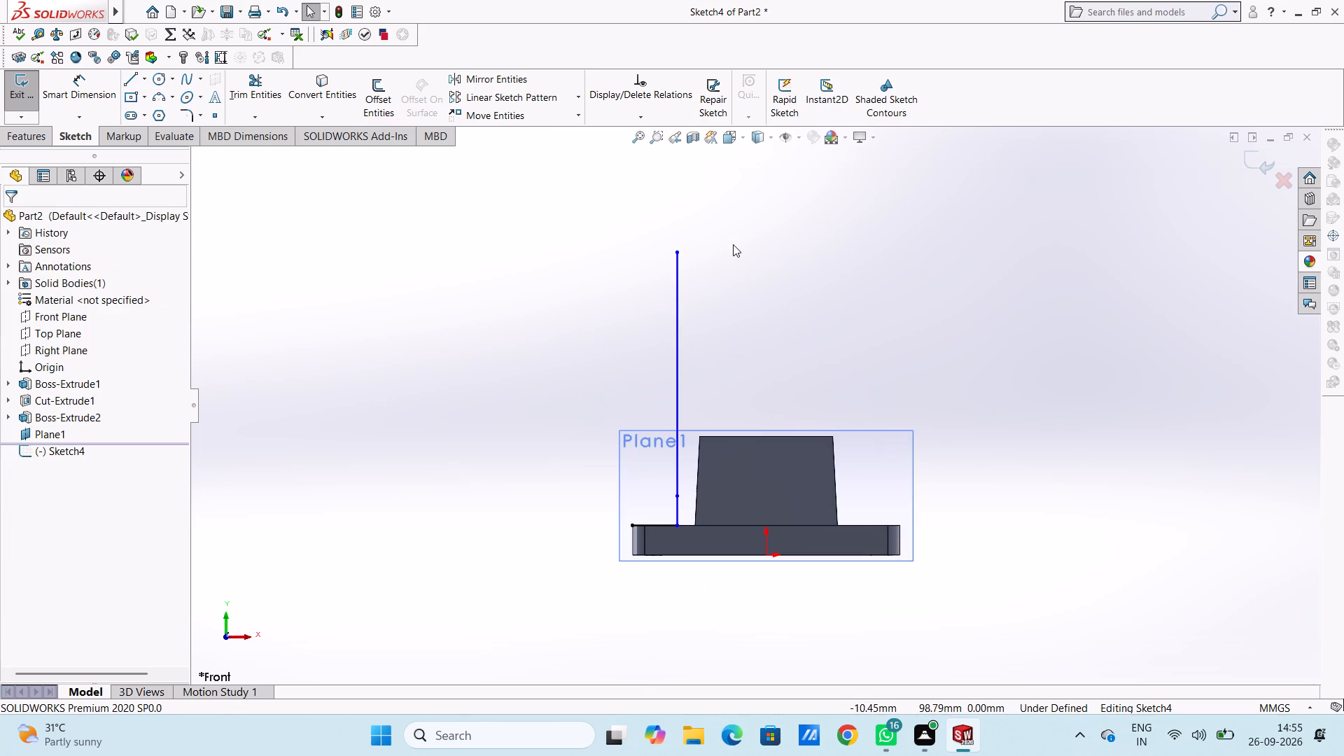
Dimension the length of the 82 mm vertical line.
click(90, 82)
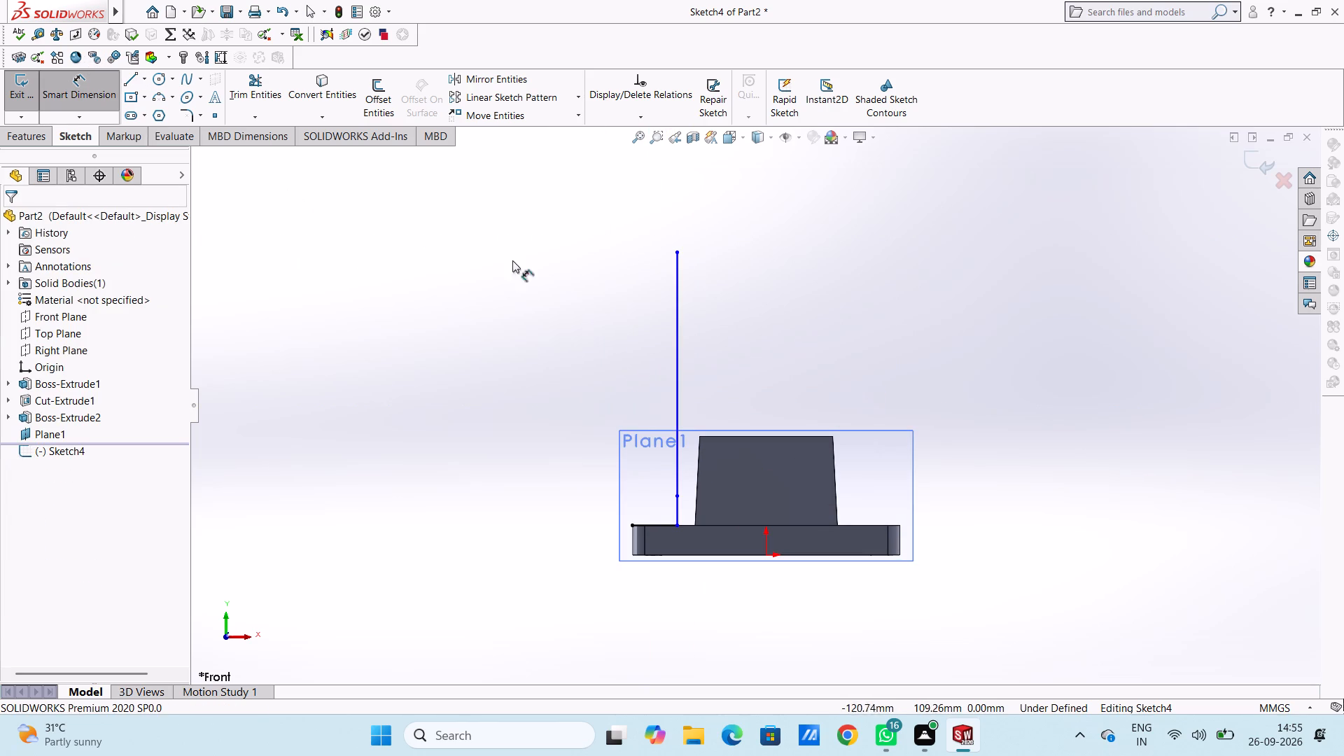
click(679, 285)
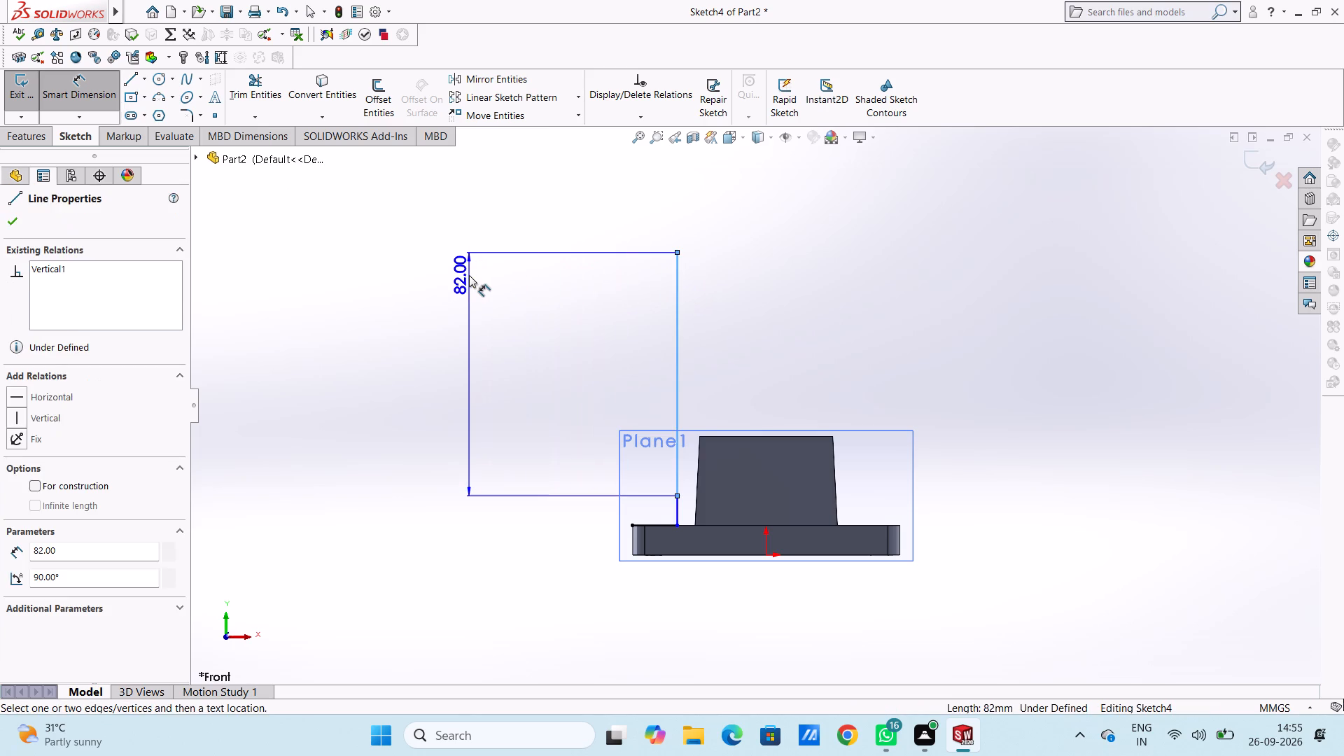
click(469, 275)
click(412, 253)
click(353, 247)
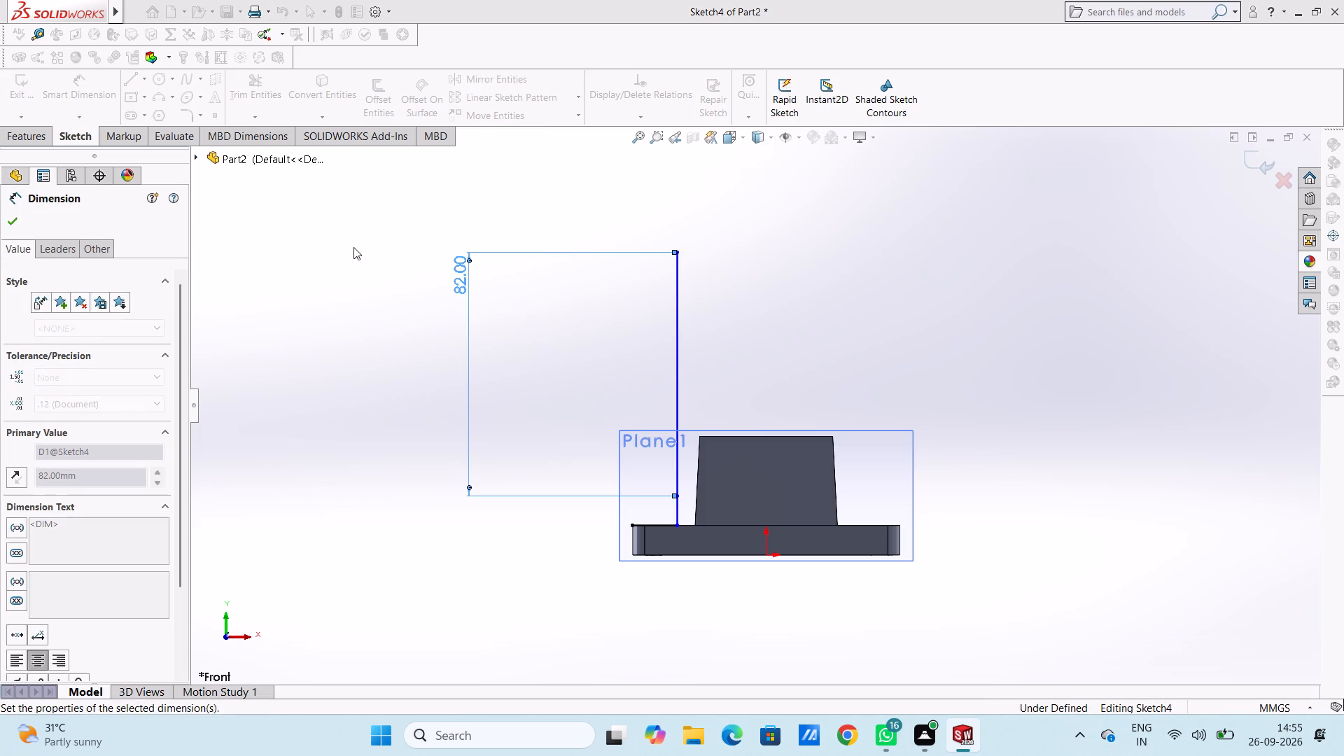
Dimension the horizontal distance between the 82 mm vertical line and the origin.
click(673, 476)
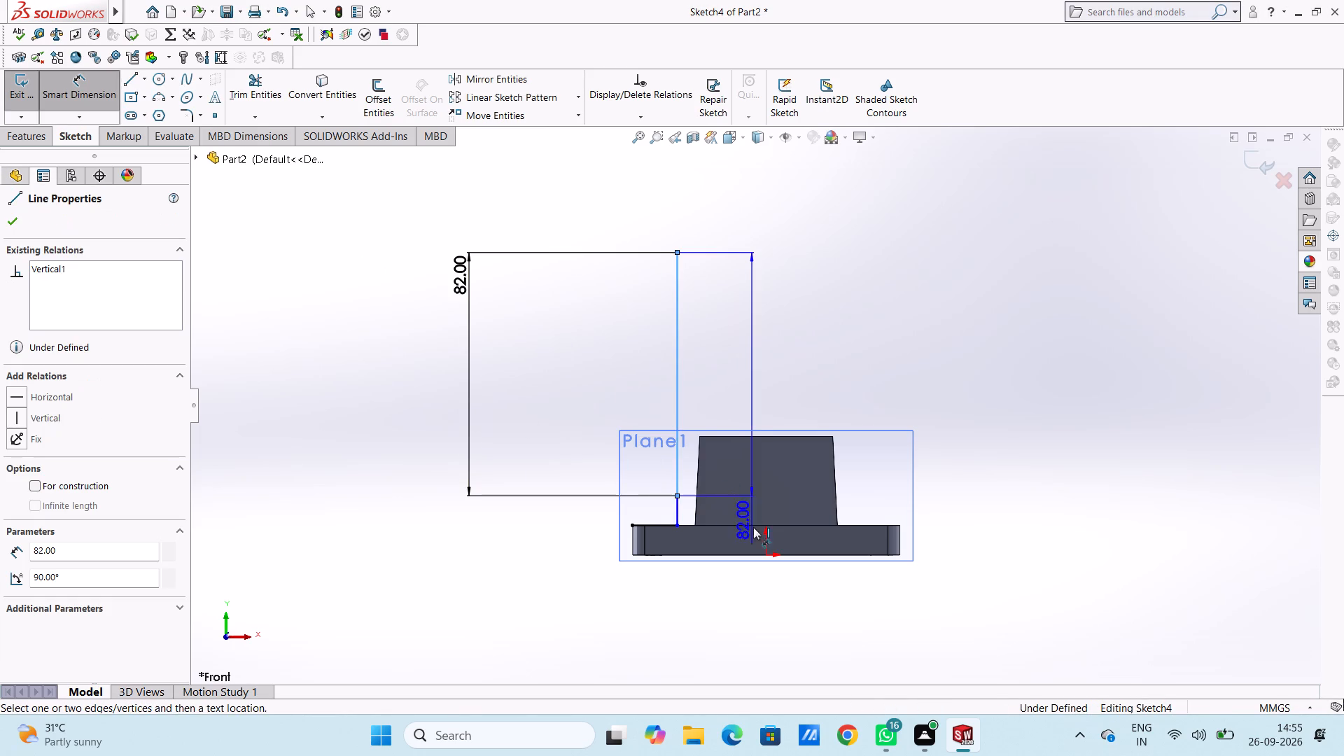
click(764, 552)
click(750, 660)
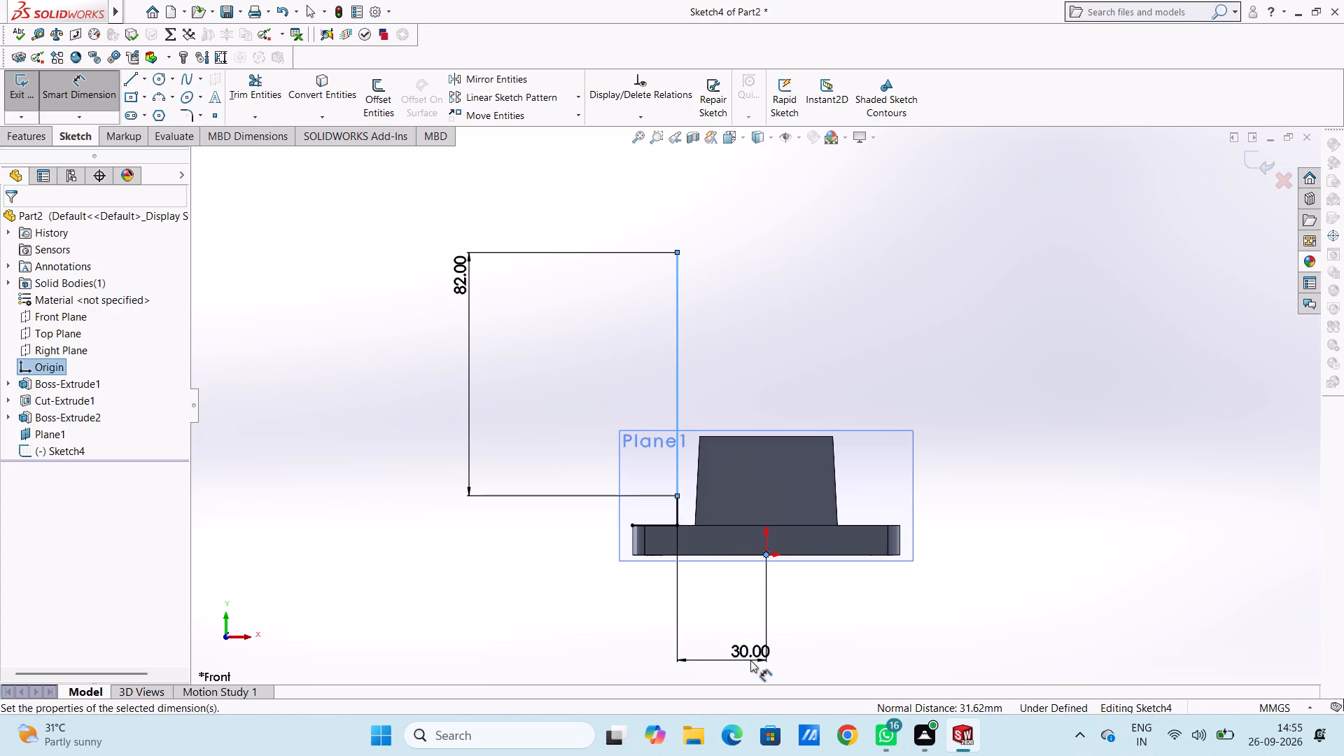
click(678, 636)
click(683, 636)
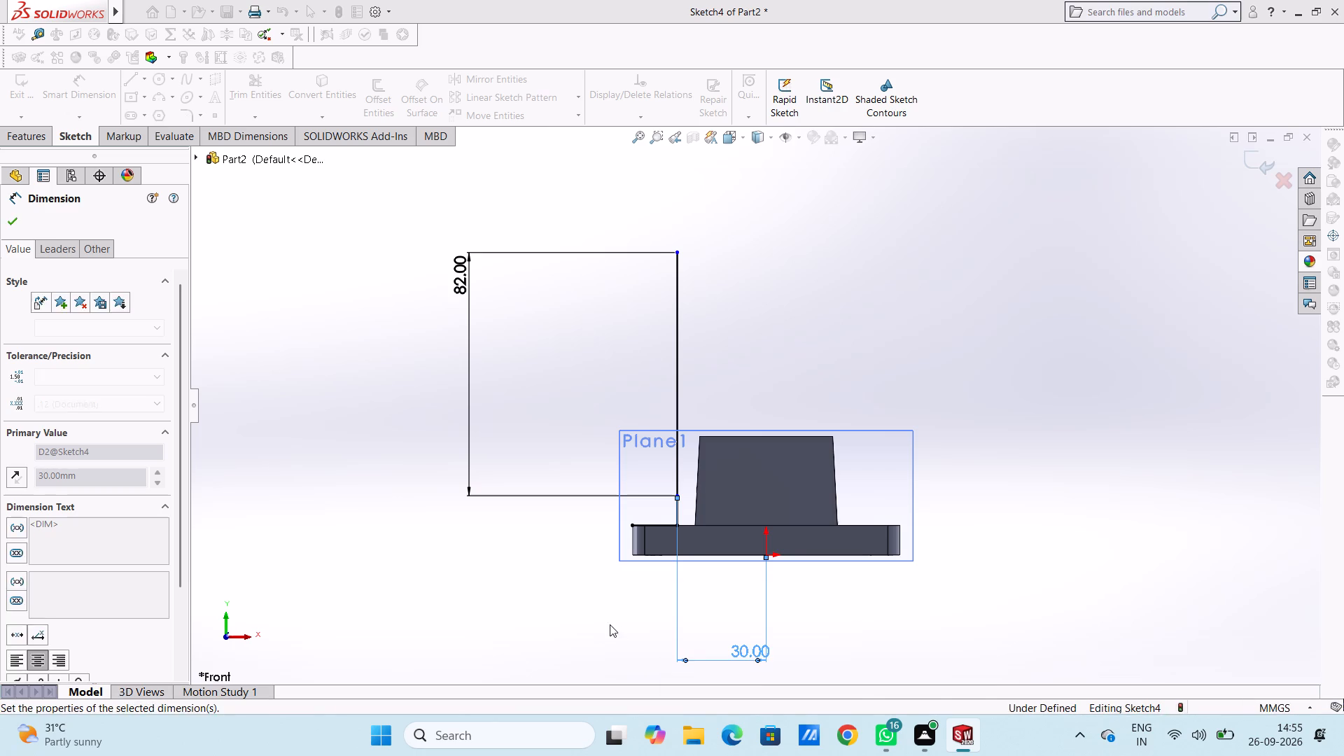
click(610, 624)
scroll(734, 517, down, 5)
scroll(706, 489, up, 4)
scroll(749, 274, up, 5)
scroll(806, 279, down, 2)
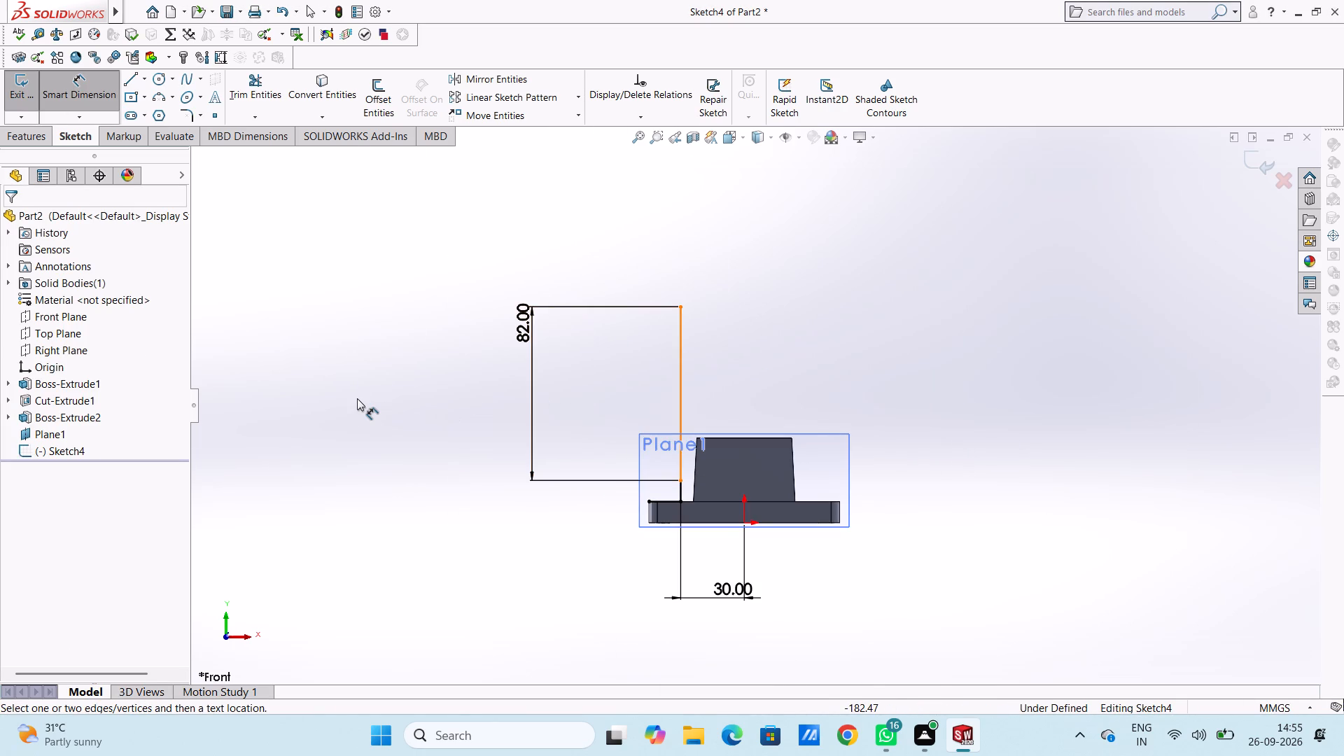
key(Escape)
key(Escape)
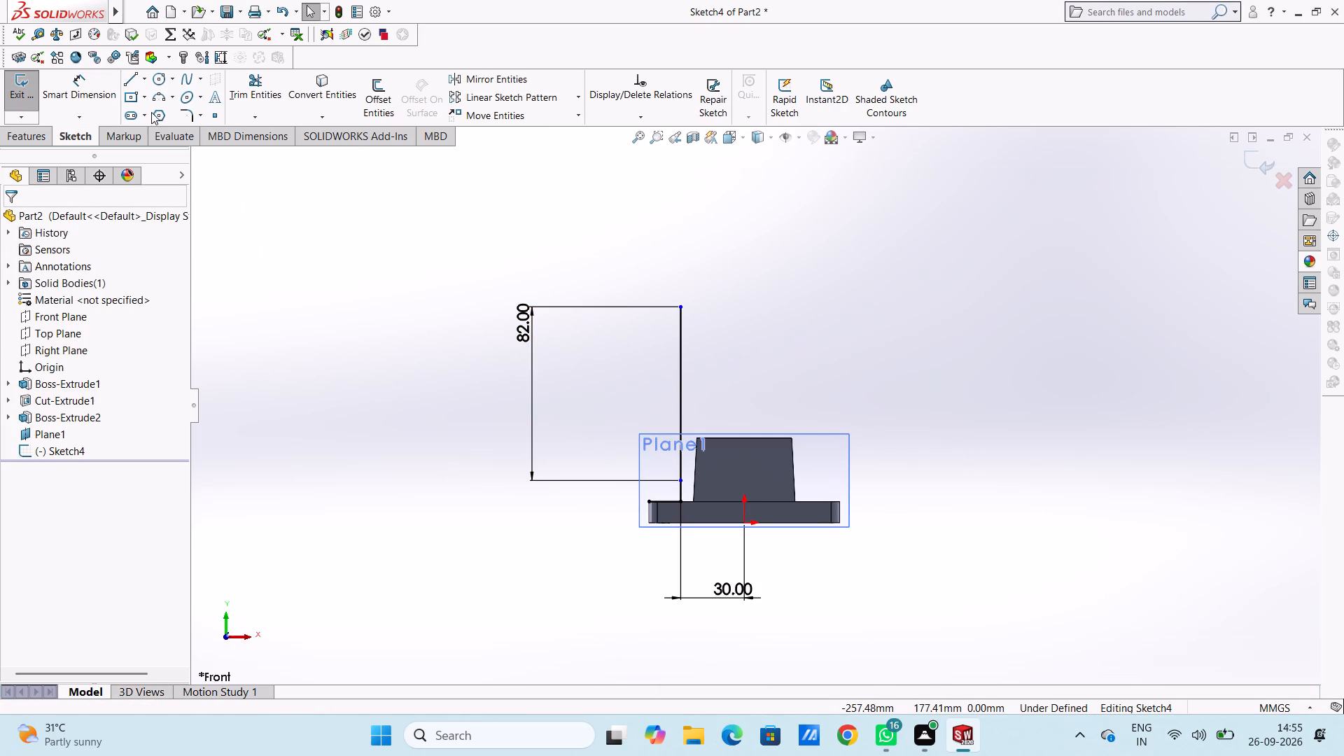
Draw an 18 mm horizontal line inward from the upper end of the 82 mm vertical line.
click(126, 73)
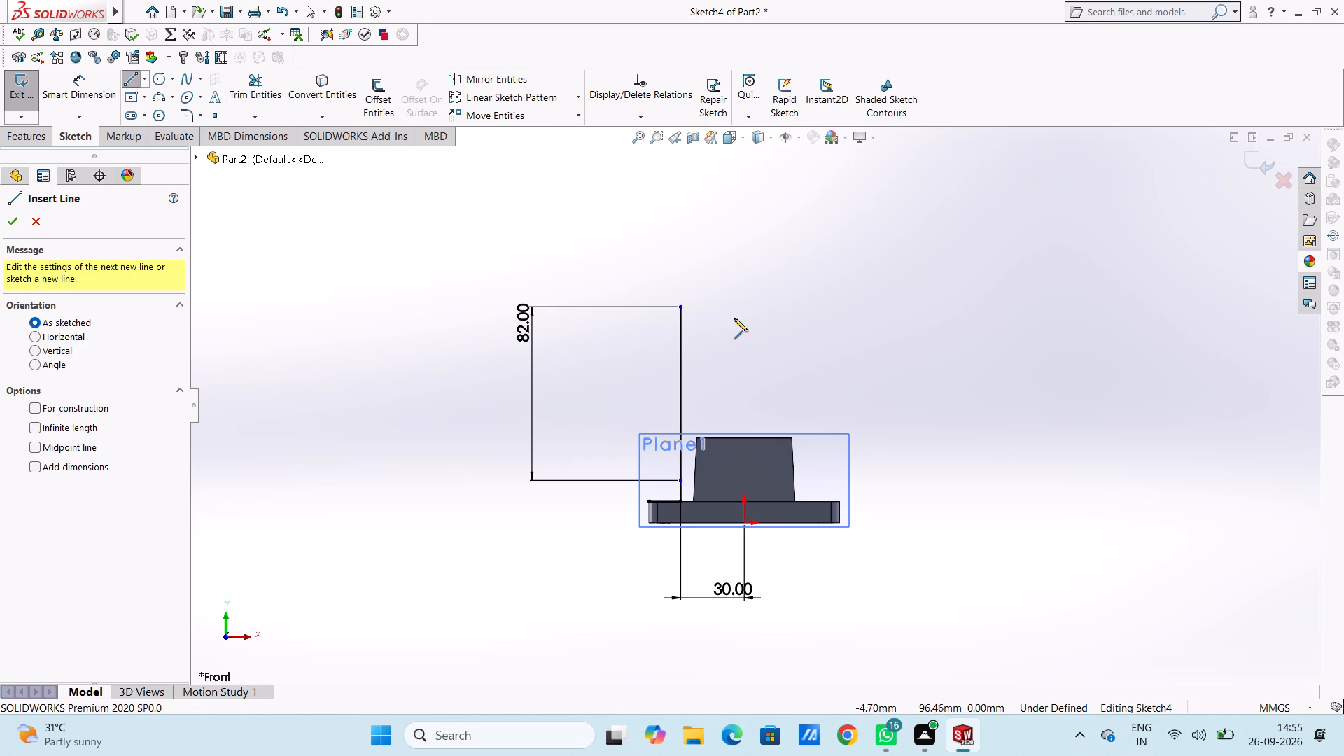
click(678, 308)
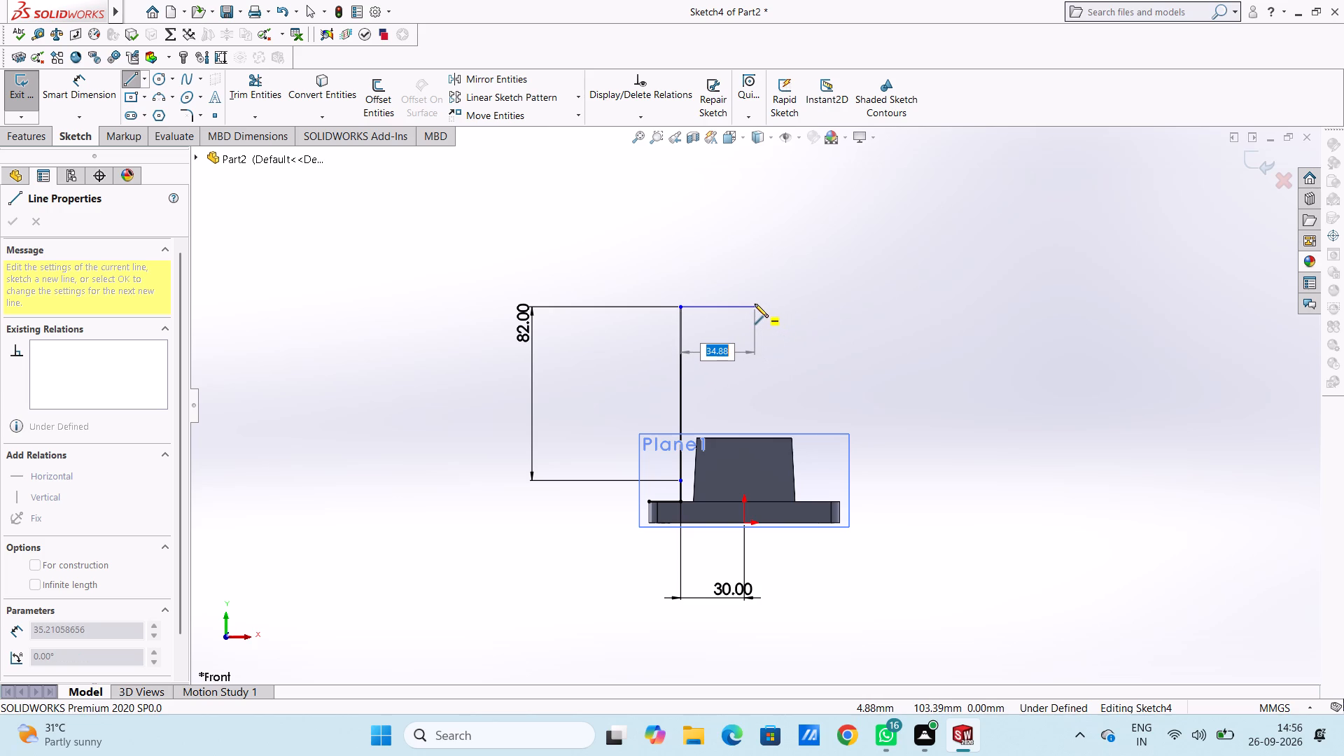
text(18)
key(Return)
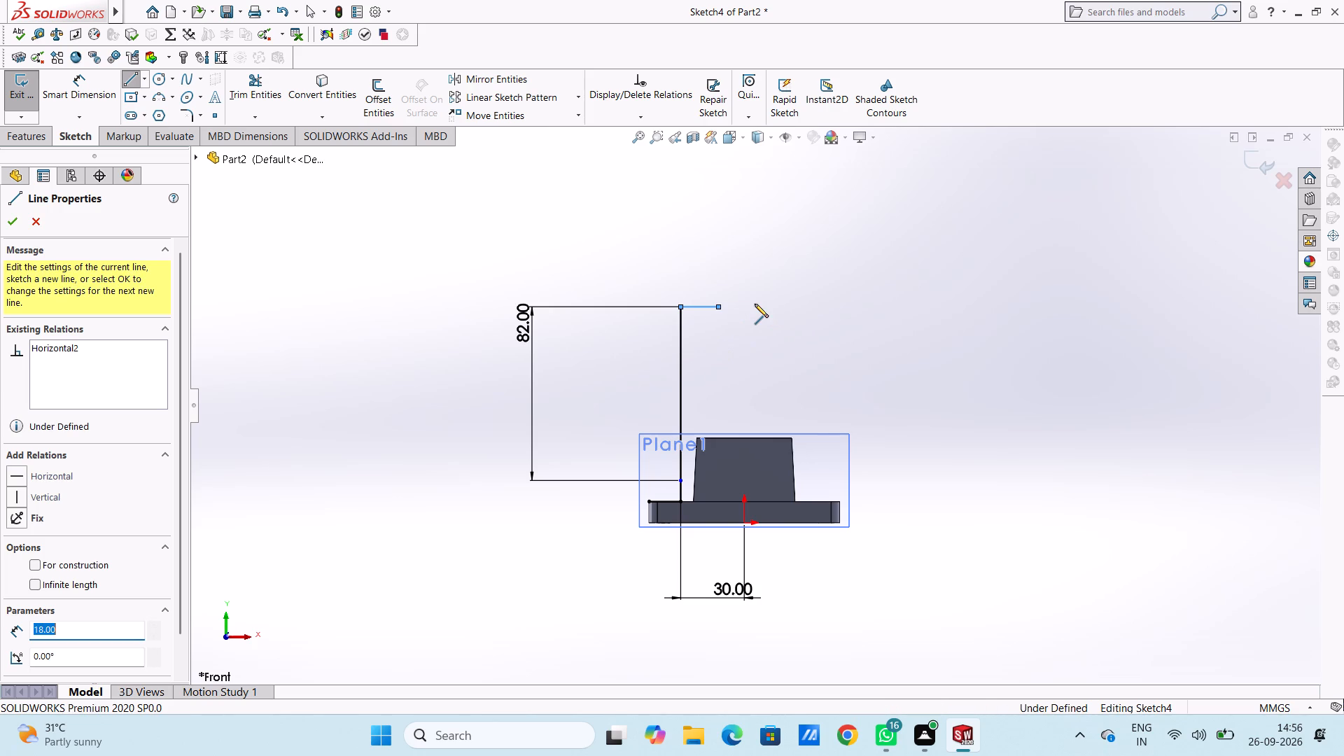
key(Escape)
key(Escape)
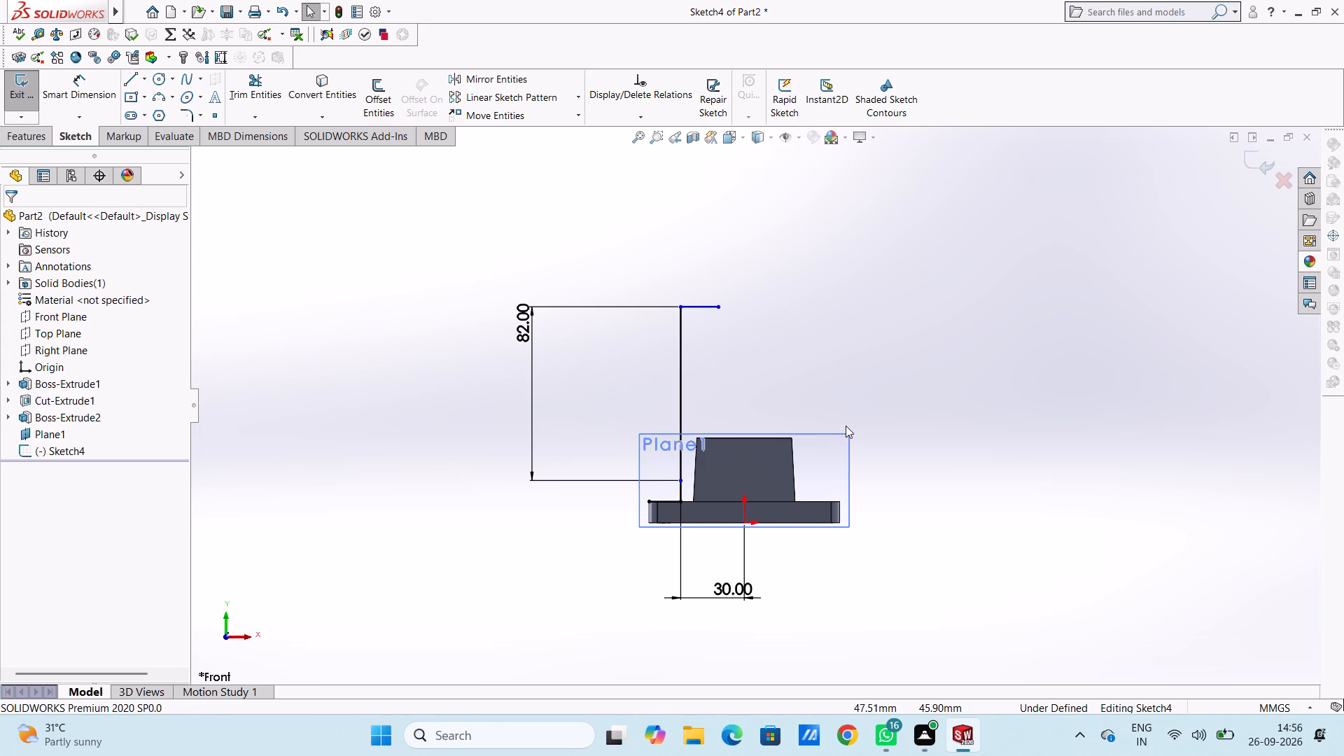
Draw a 47 mm horizontal line inward from the same upper end of the 82 mm vertical line.
click(127, 74)
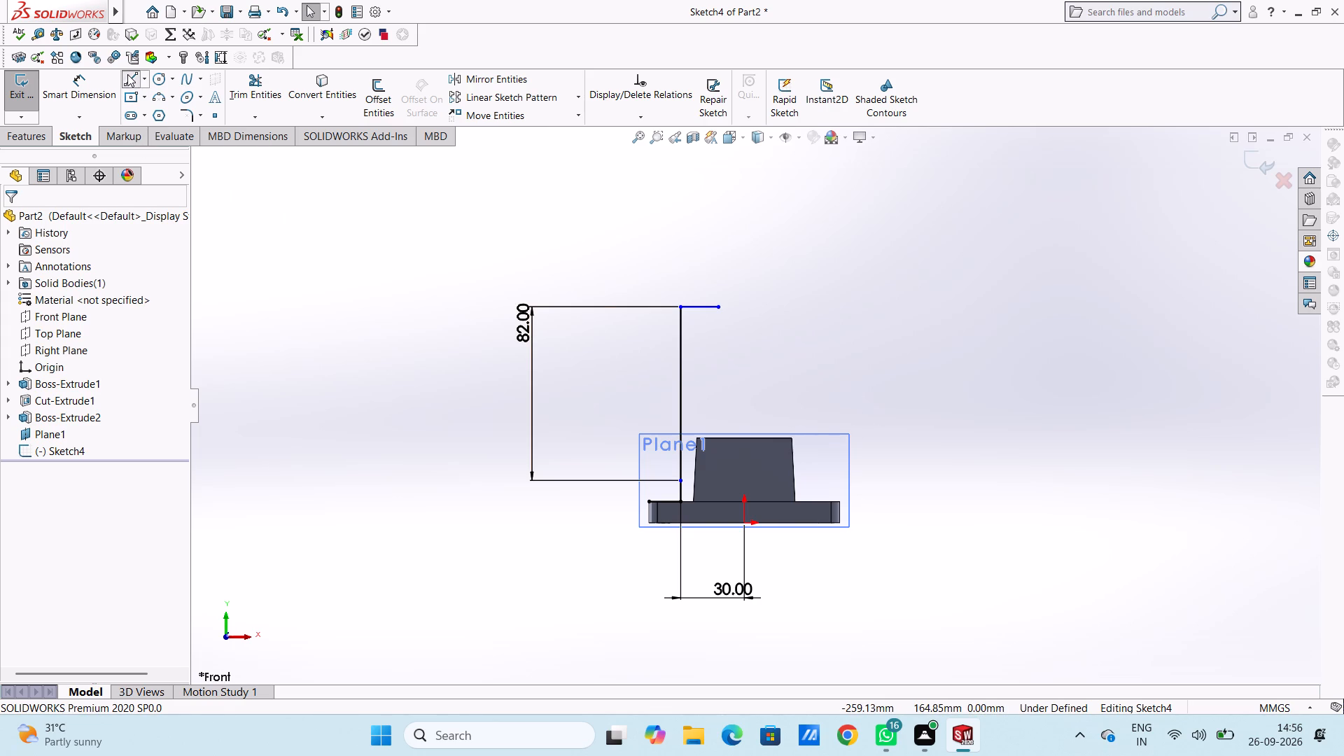
click(679, 305)
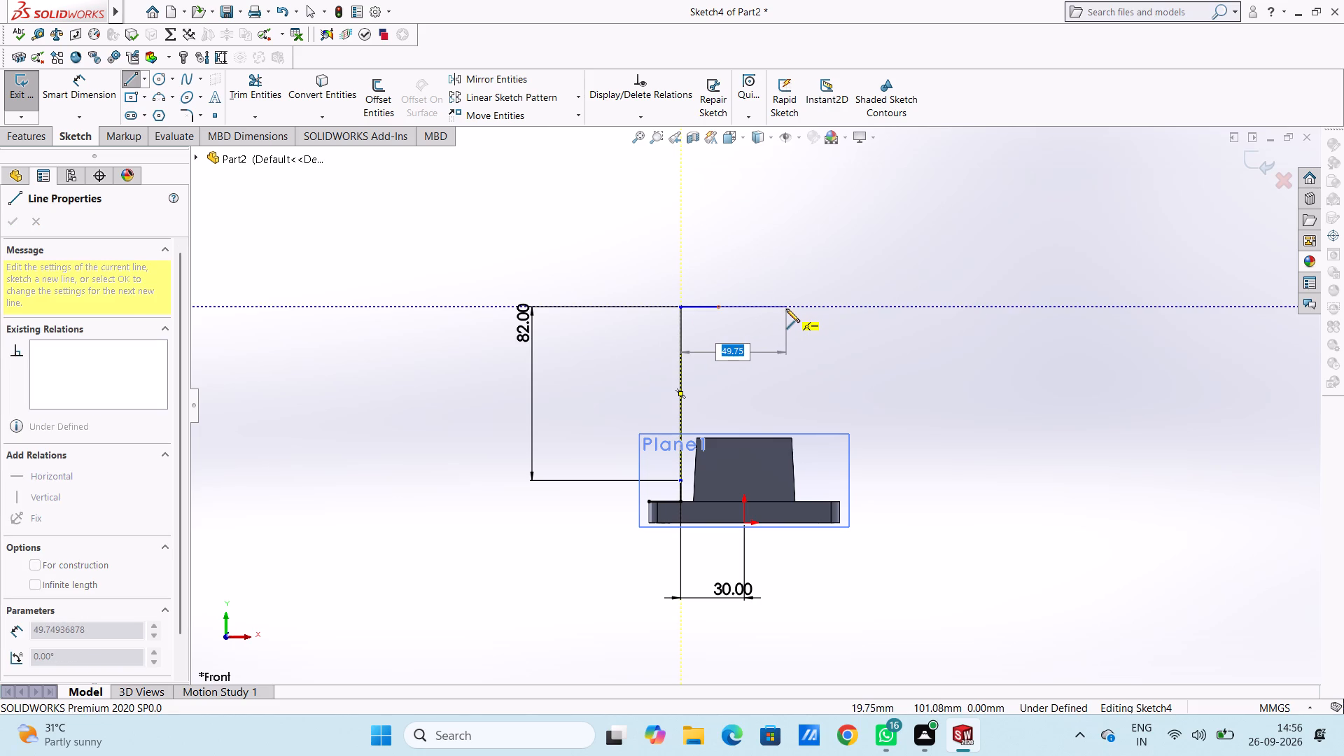
text(47)
key(Return)
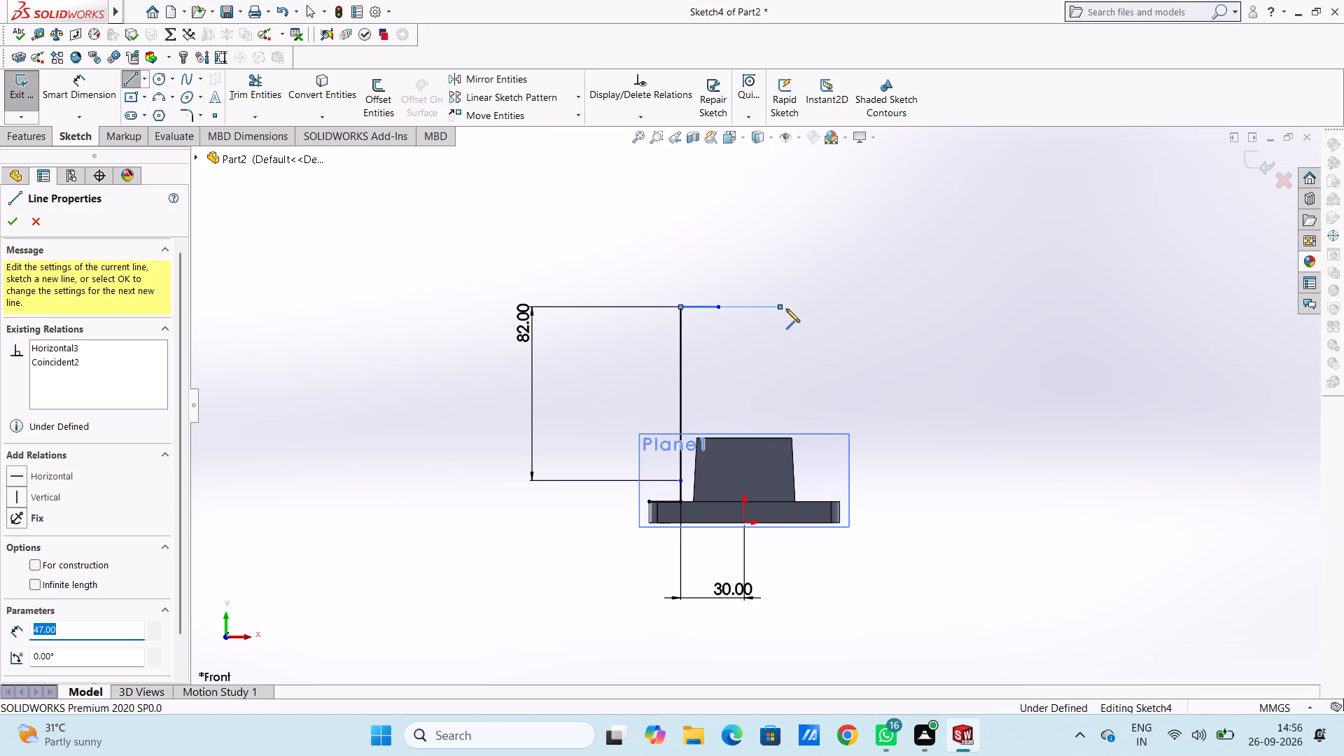
key(Escape)
key(Escape)
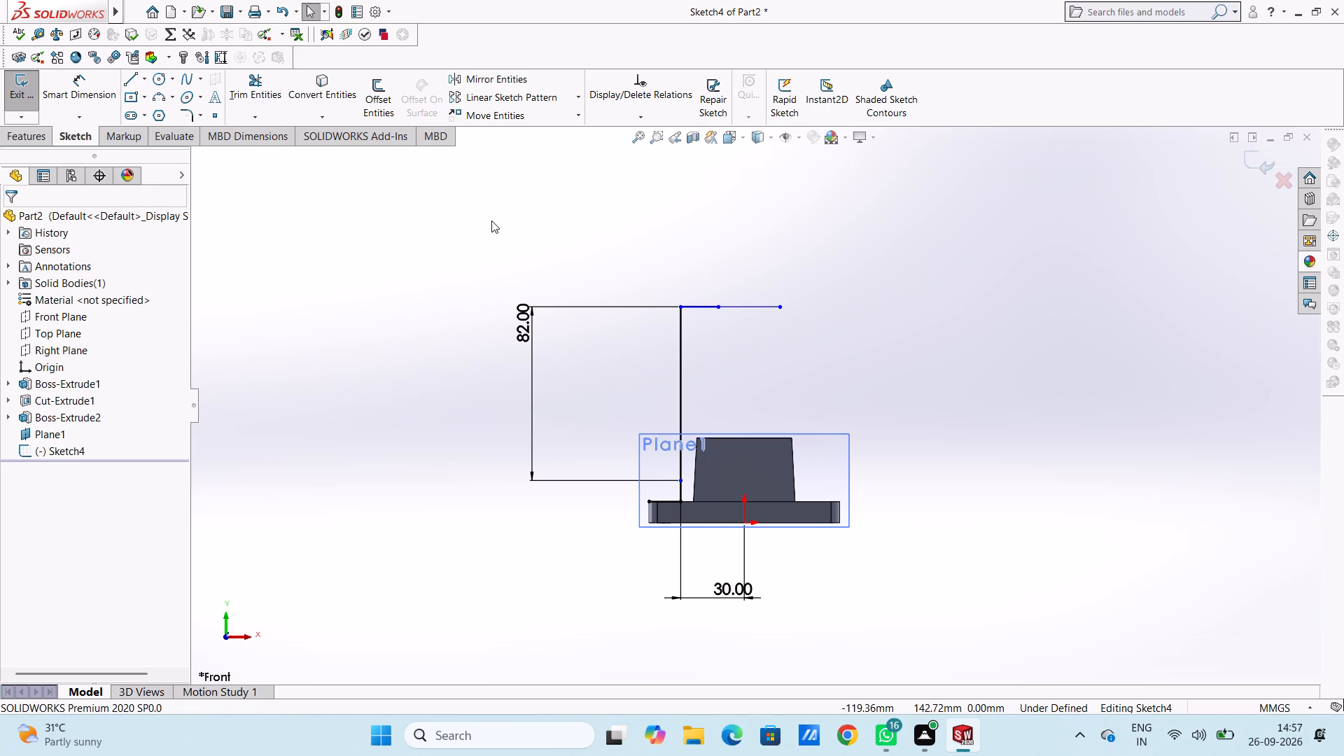
key(Escape)
key(Escape)
Draw an 18 mm horizontal line inward from the lower end of the 82 mm vertical line.
scroll(776, 367, up, 3)
scroll(774, 402, down, 6)
scroll(720, 490, up, 3)
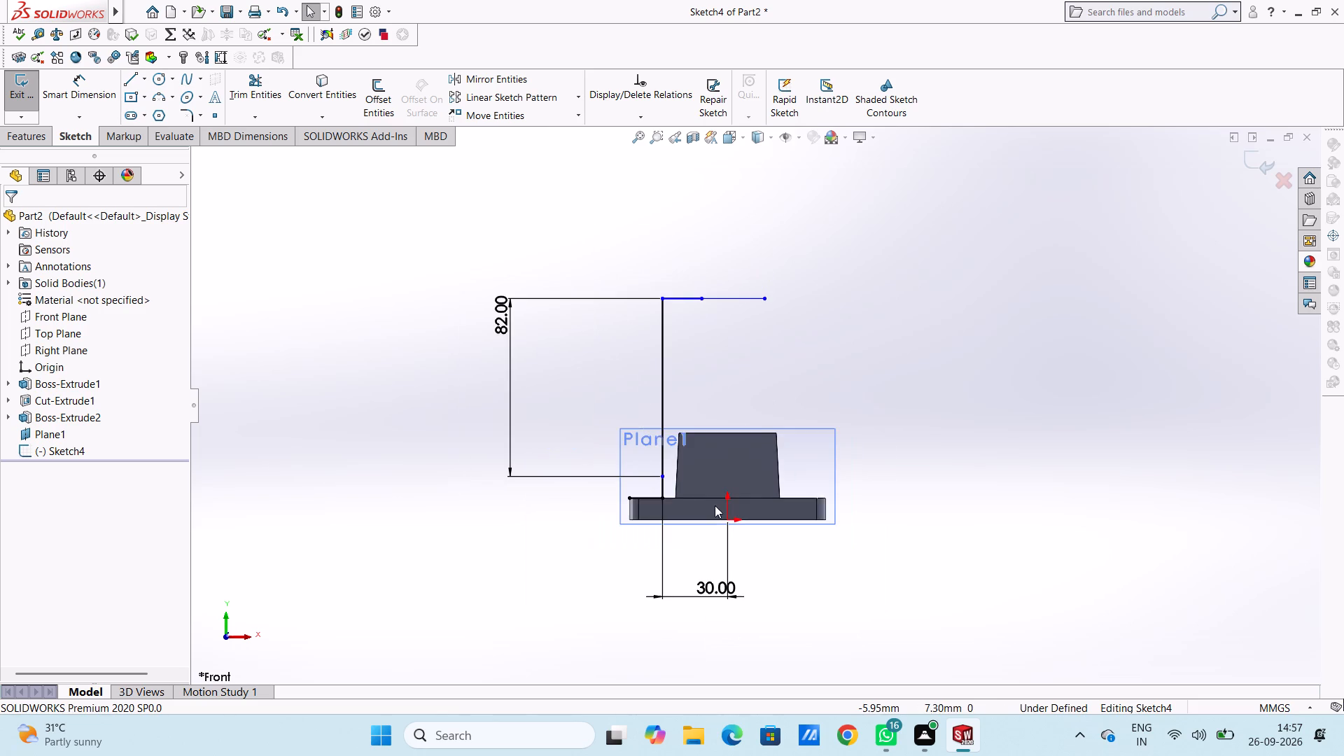
scroll(715, 505, down, 3)
click(132, 84)
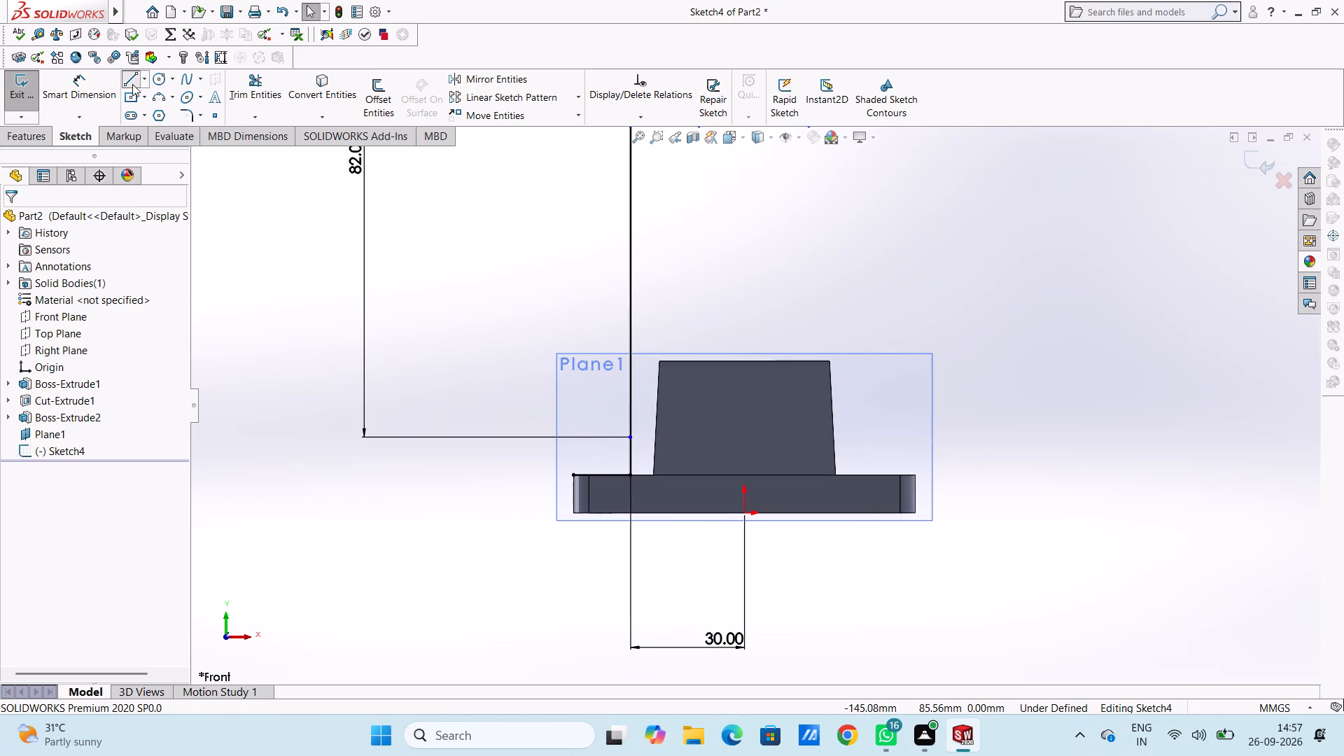
click(633, 438)
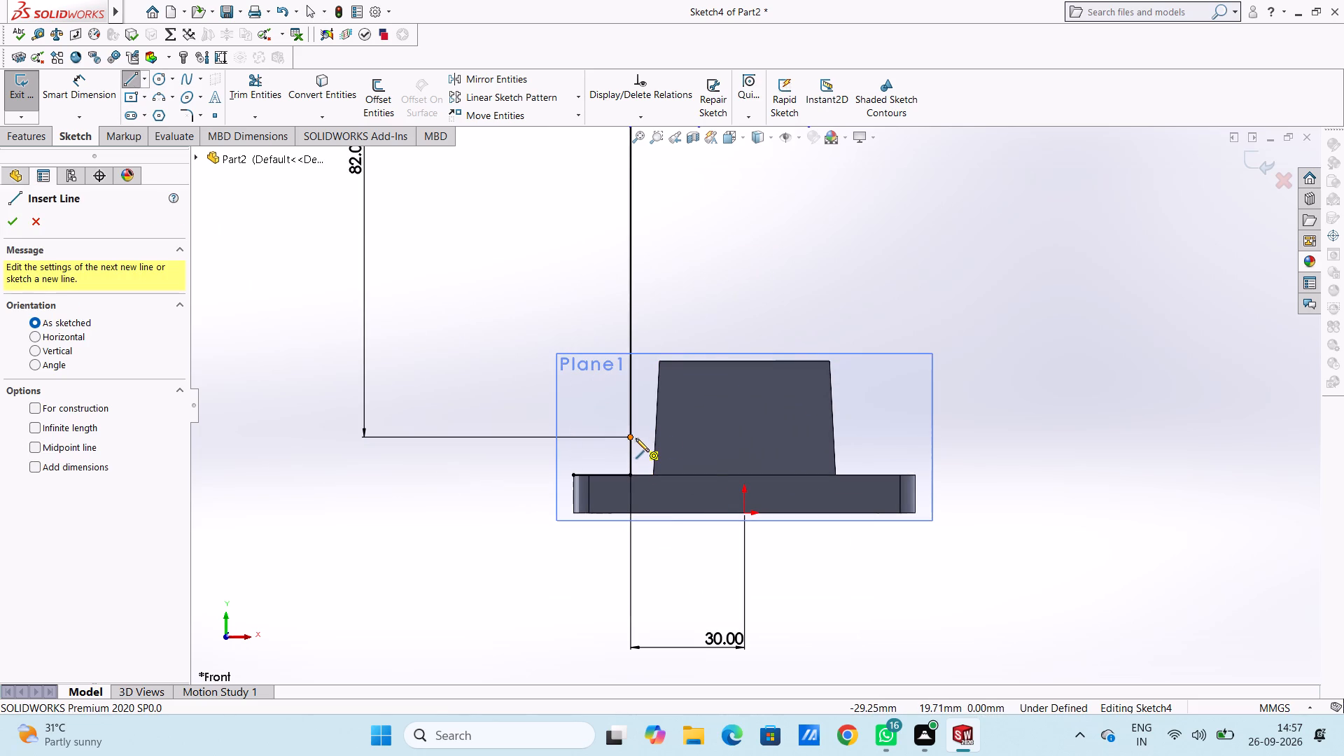
click(699, 435)
key(Escape)
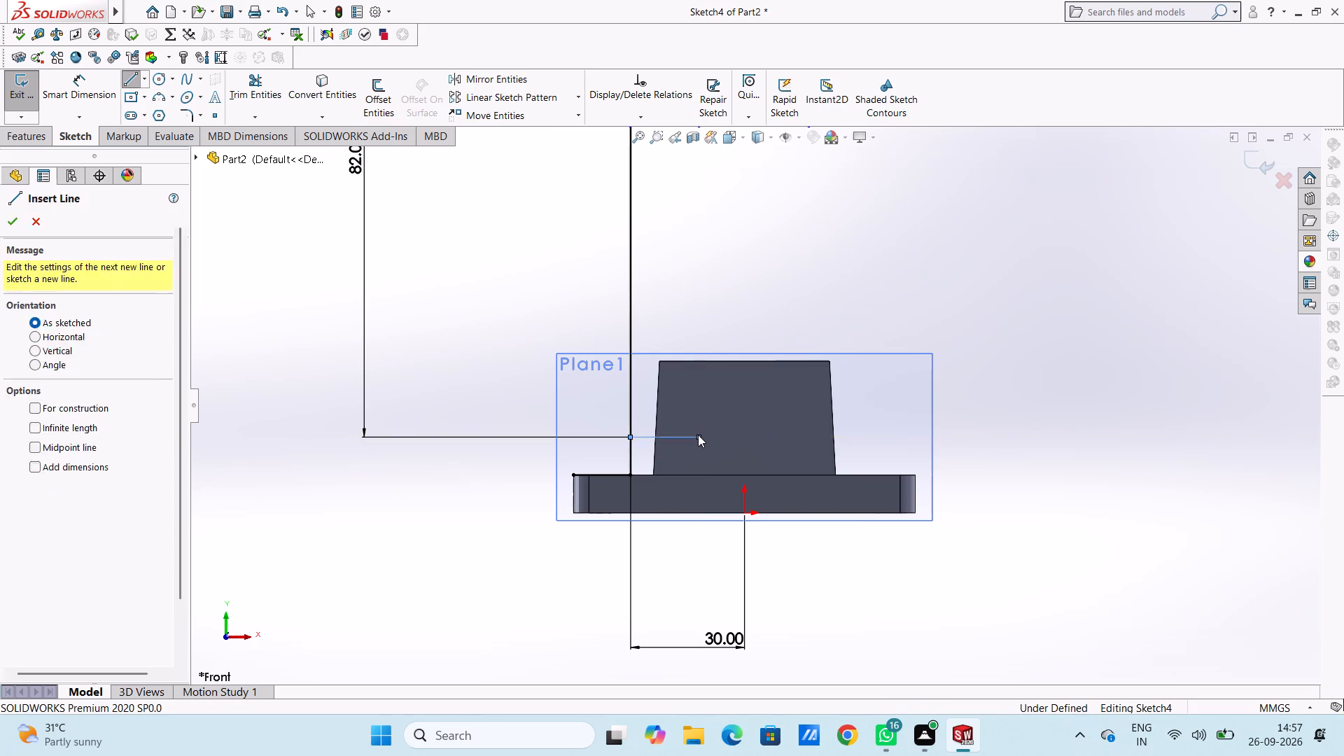
key(Escape)
key(Escape)
scroll(698, 435, up, 2)
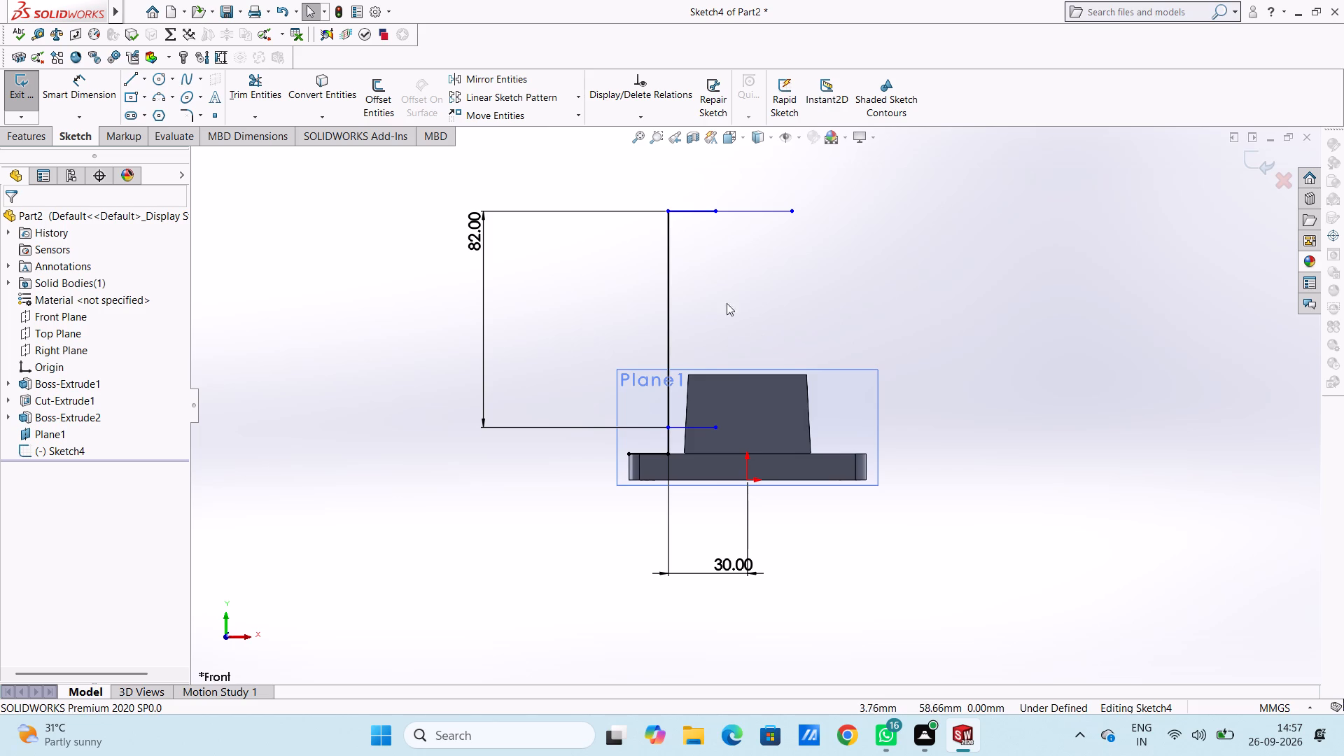
Draw a three-point arc between the inner ends of the two 18 mm lines, bulging away from the vertical line, and try a radius of 35 mm.
click(156, 97)
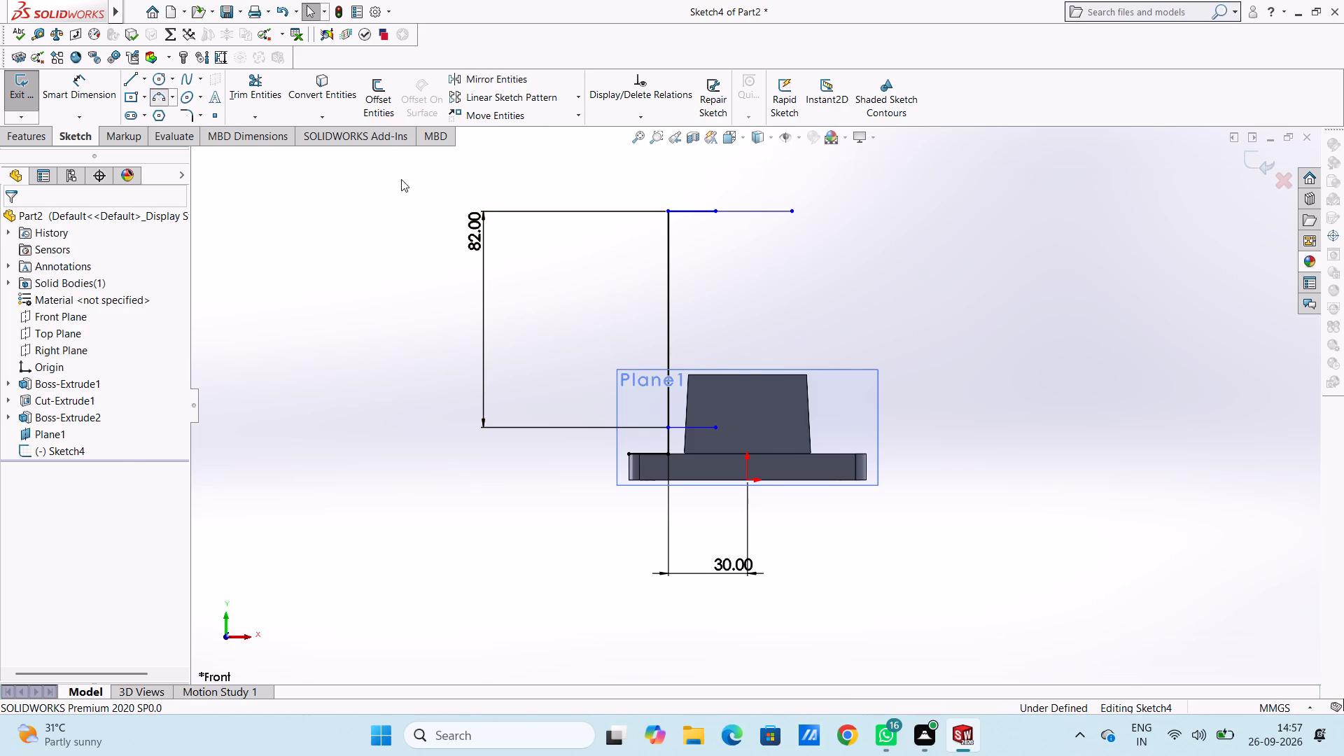
click(717, 211)
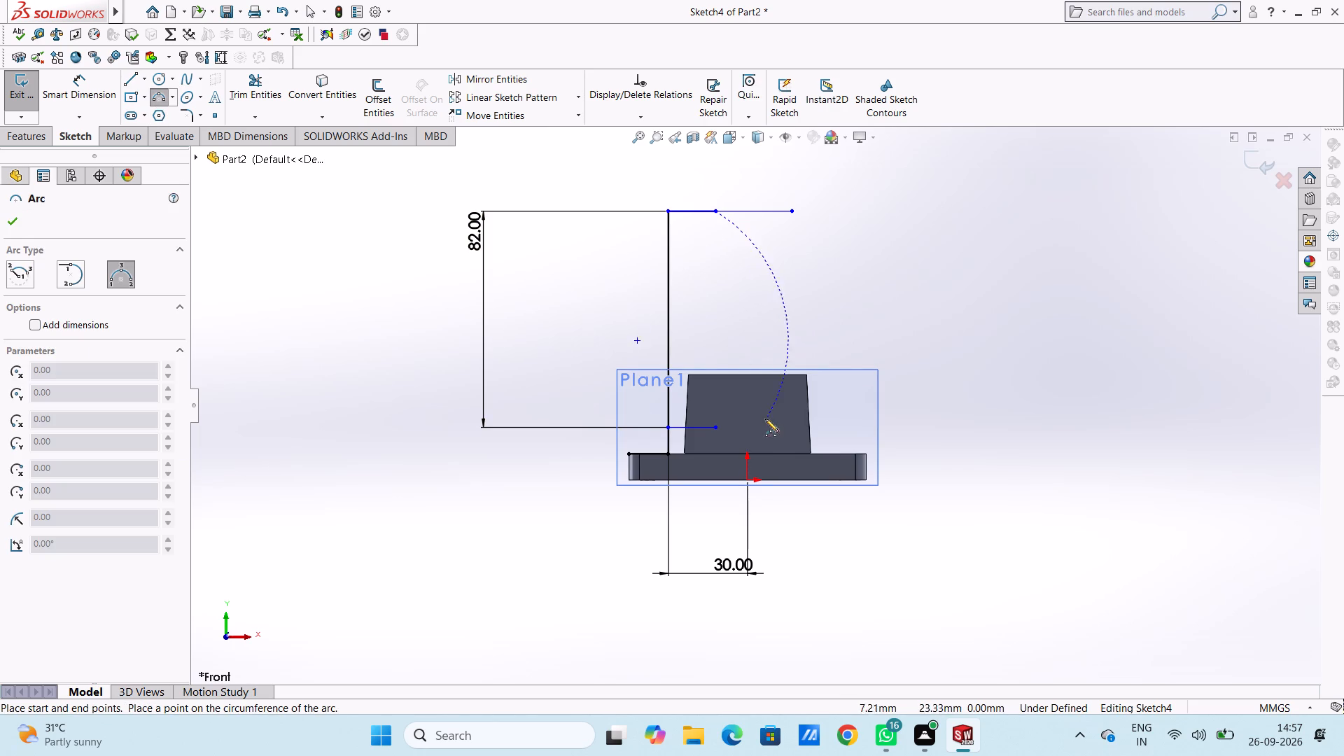
click(716, 428)
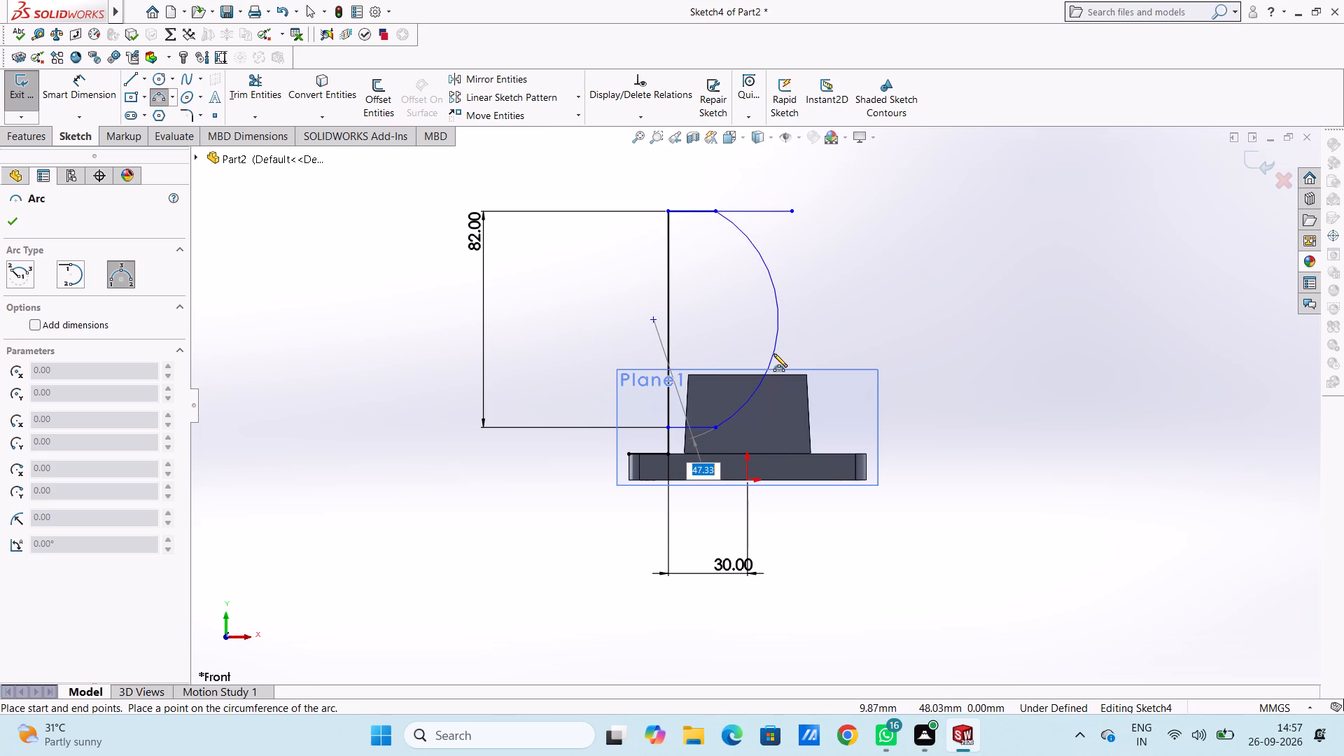
text(35)
key(Return)
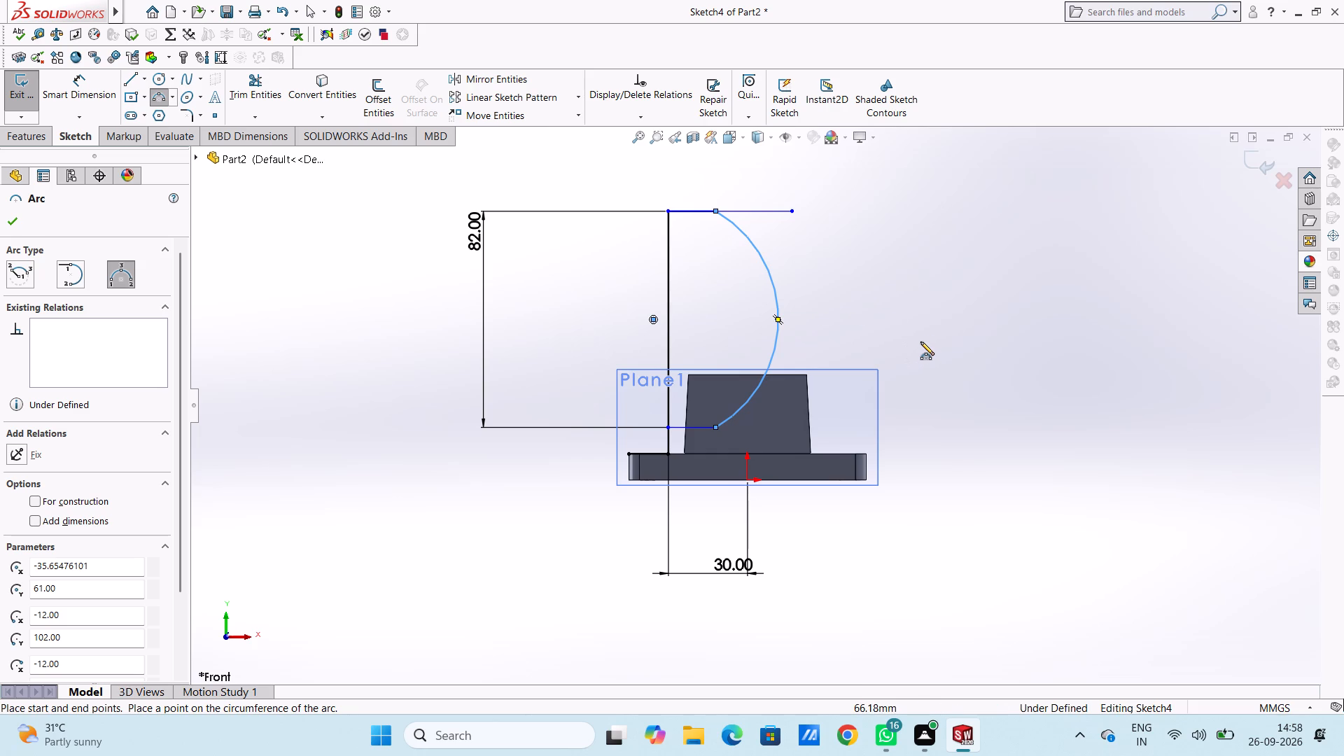
key(Escape)
key(Escape)
key(Escape)
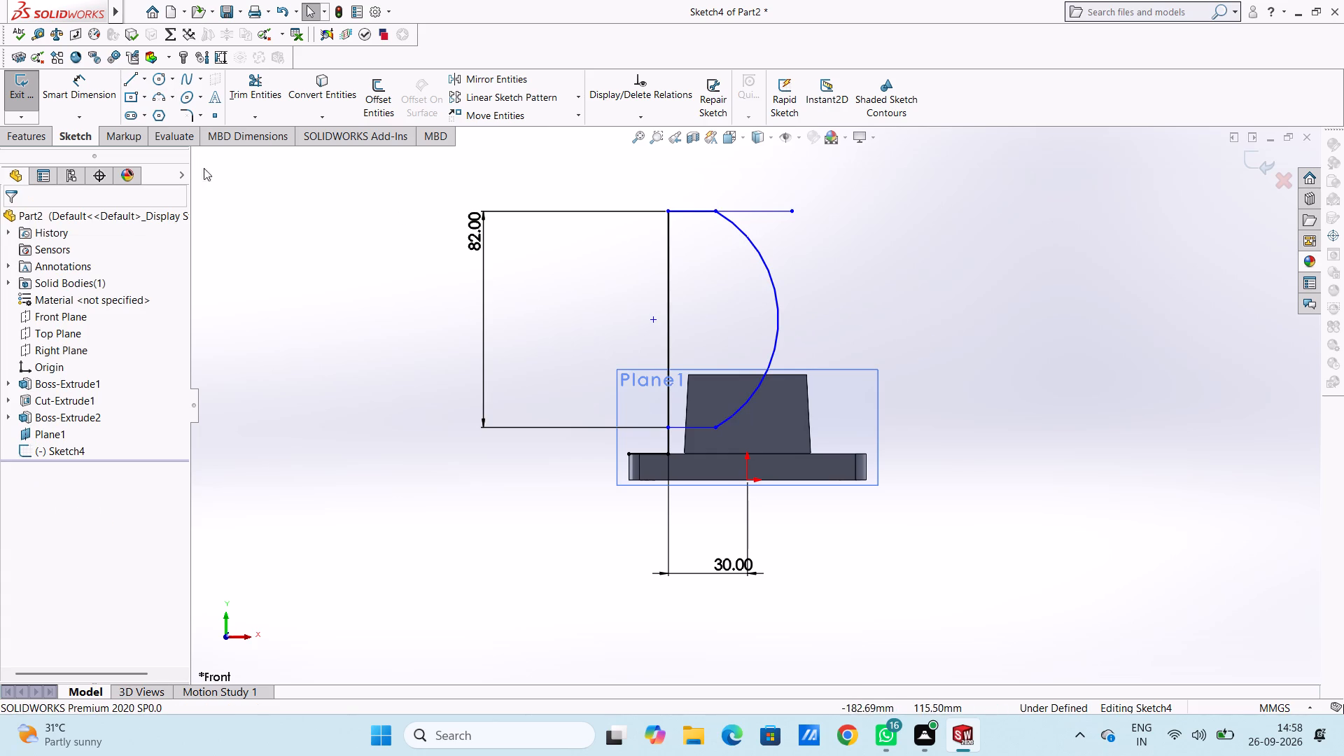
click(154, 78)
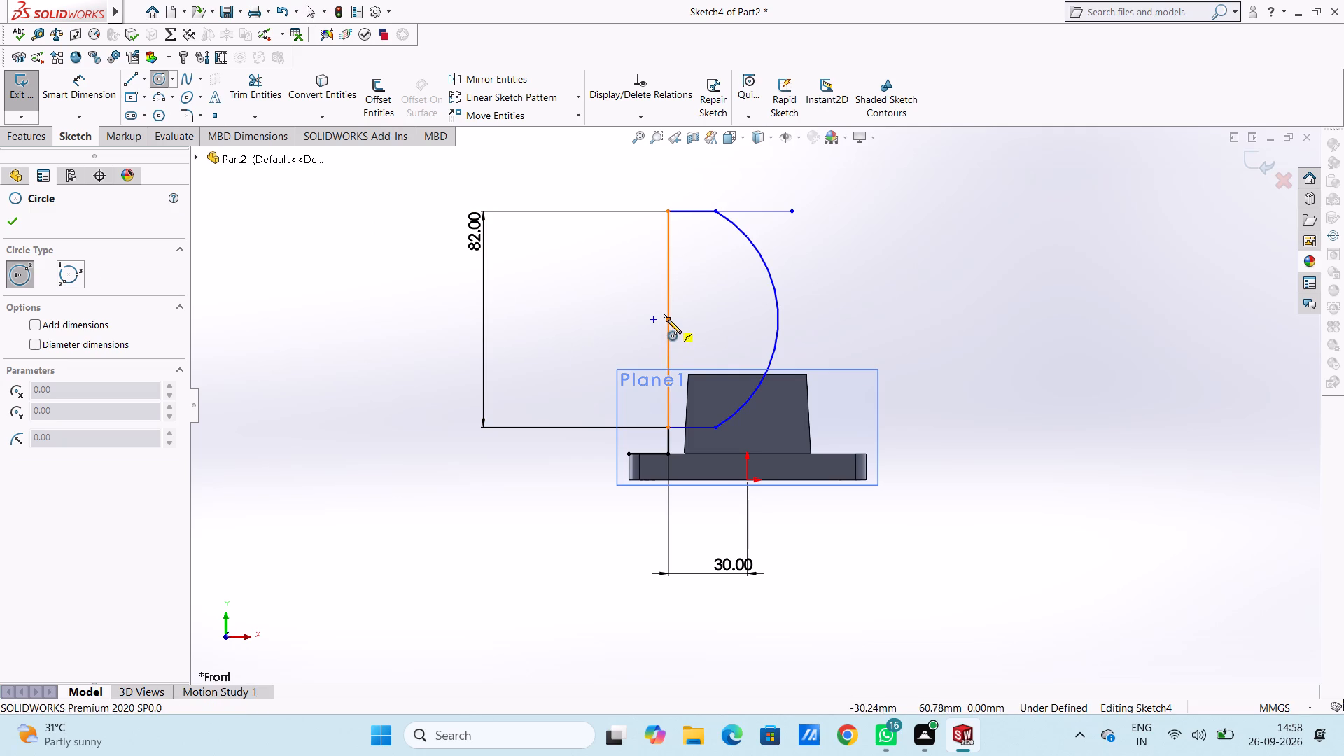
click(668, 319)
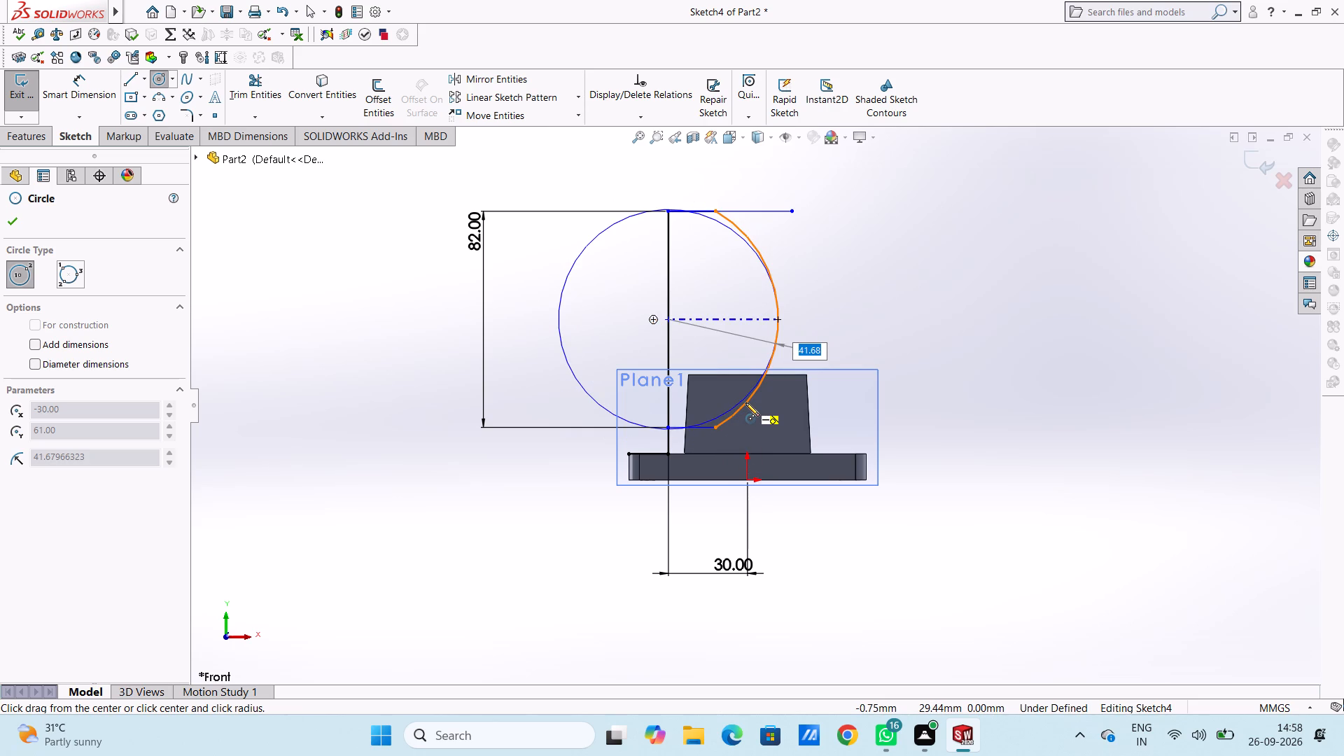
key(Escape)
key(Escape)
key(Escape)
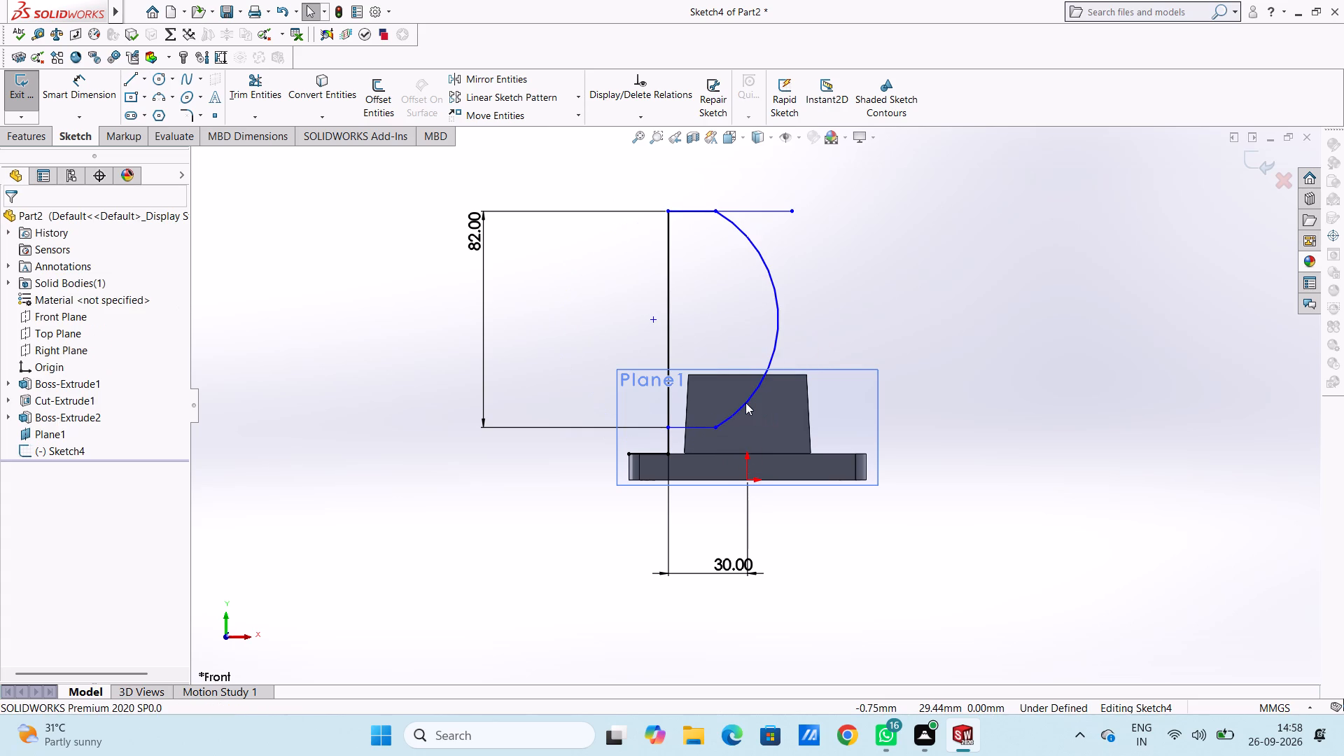
Dimension the length of the short horizontal line at the top of the profile.
scroll(640, 279, down, 1)
scroll(638, 278, up, 3)
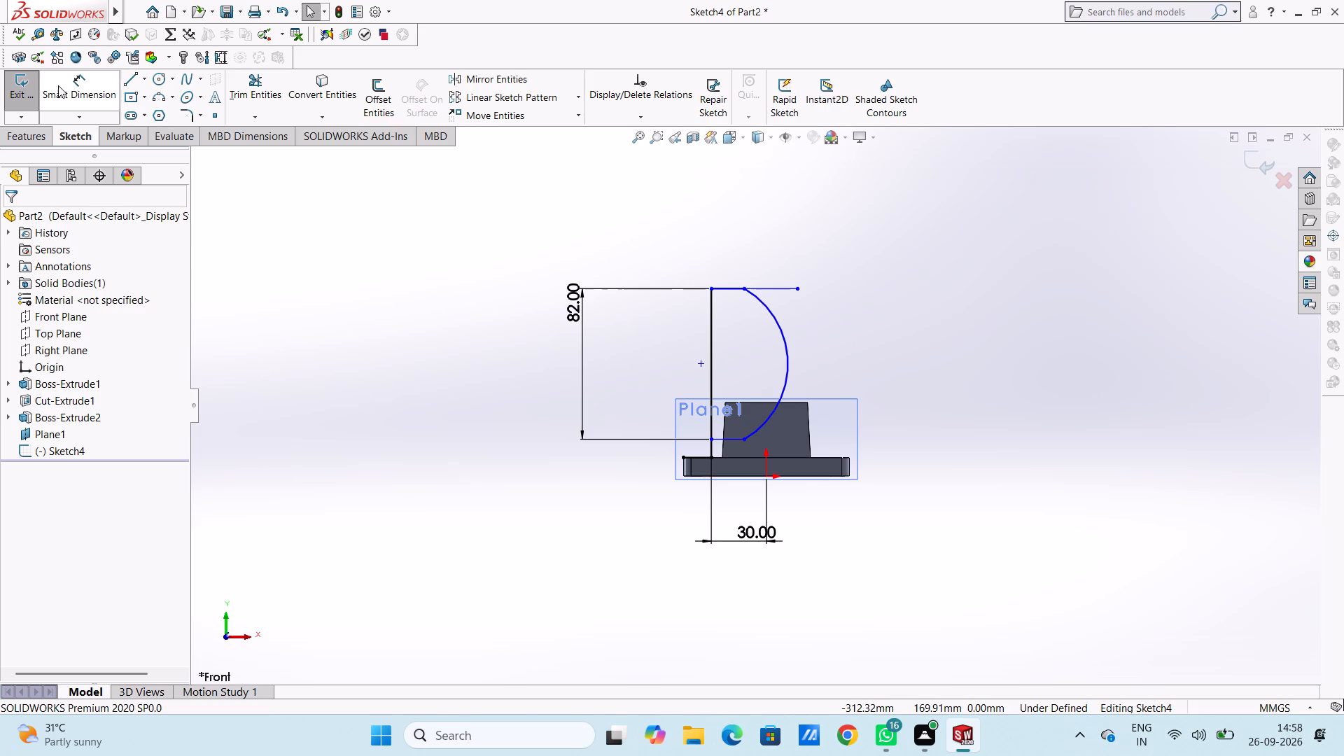
click(65, 85)
click(738, 288)
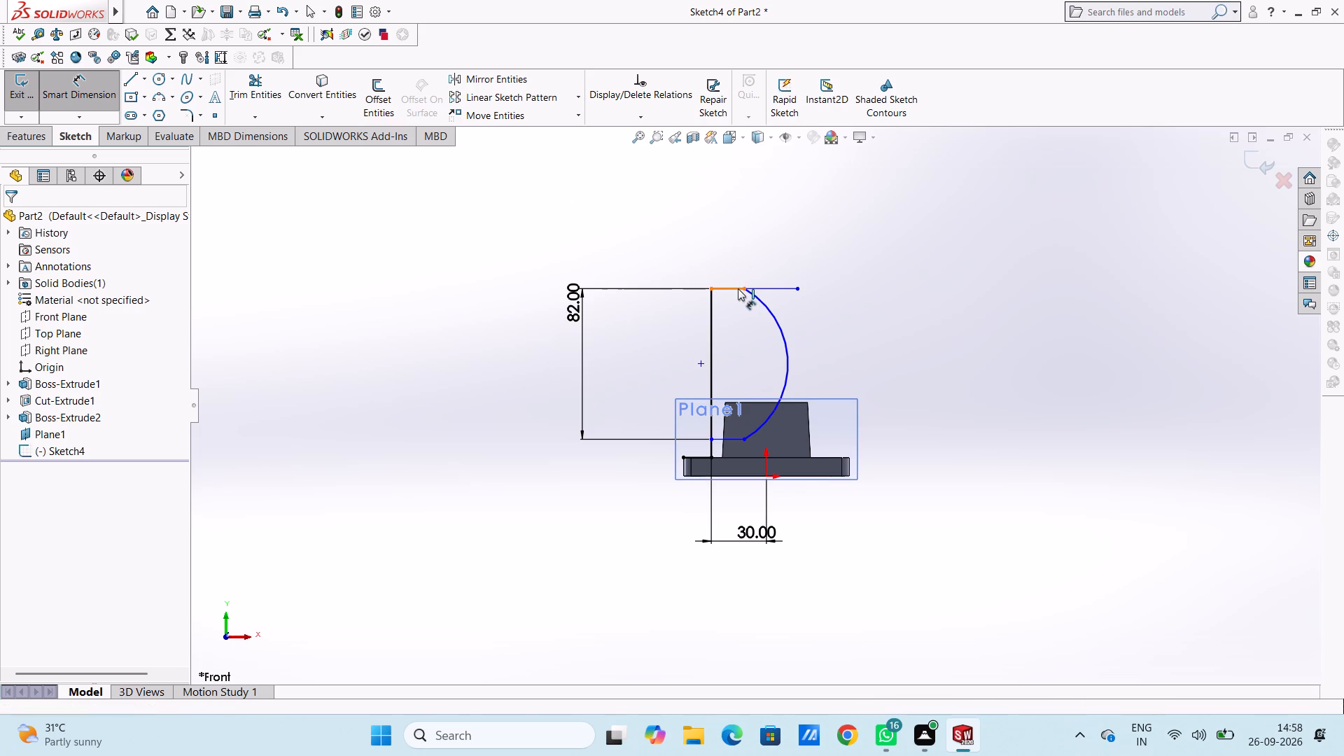
click(727, 211)
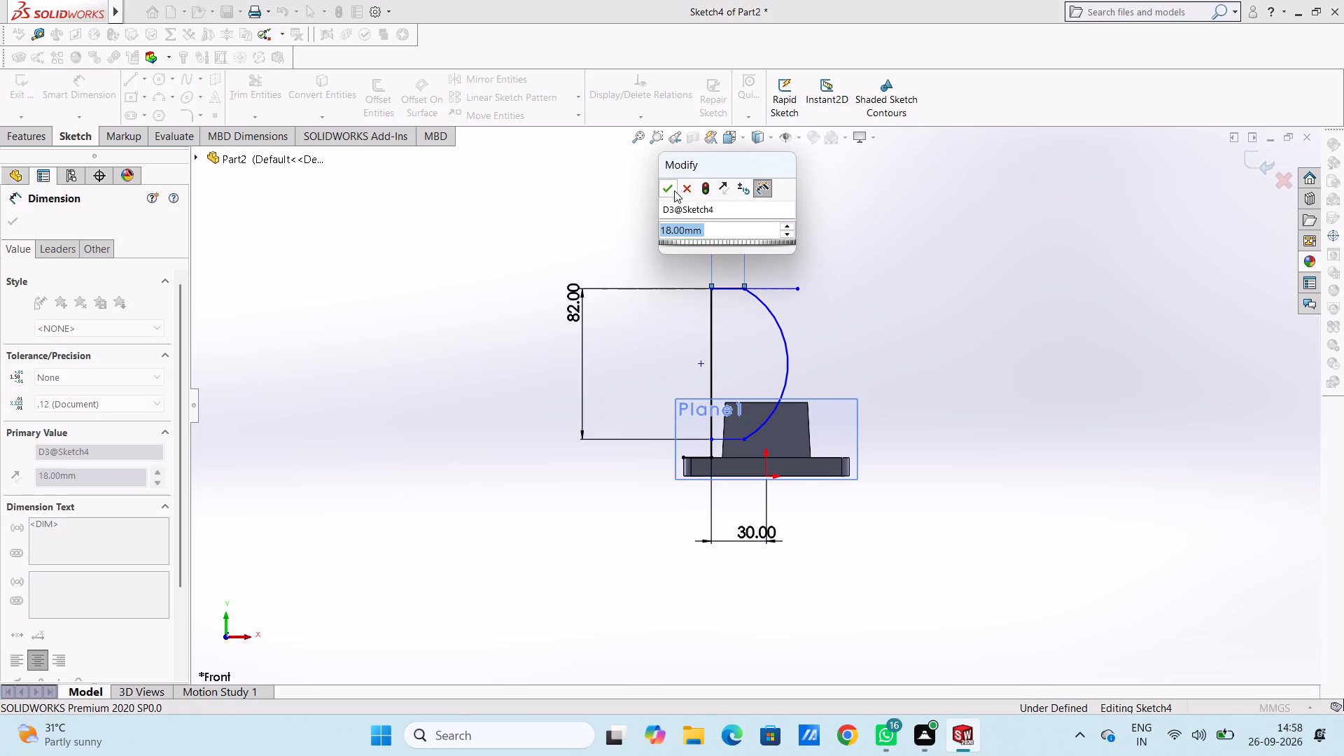
click(666, 185)
click(630, 195)
Dimension the length of the short horizontal line at the lower end of the 82 mm vertical line.
scroll(770, 377, down, 3)
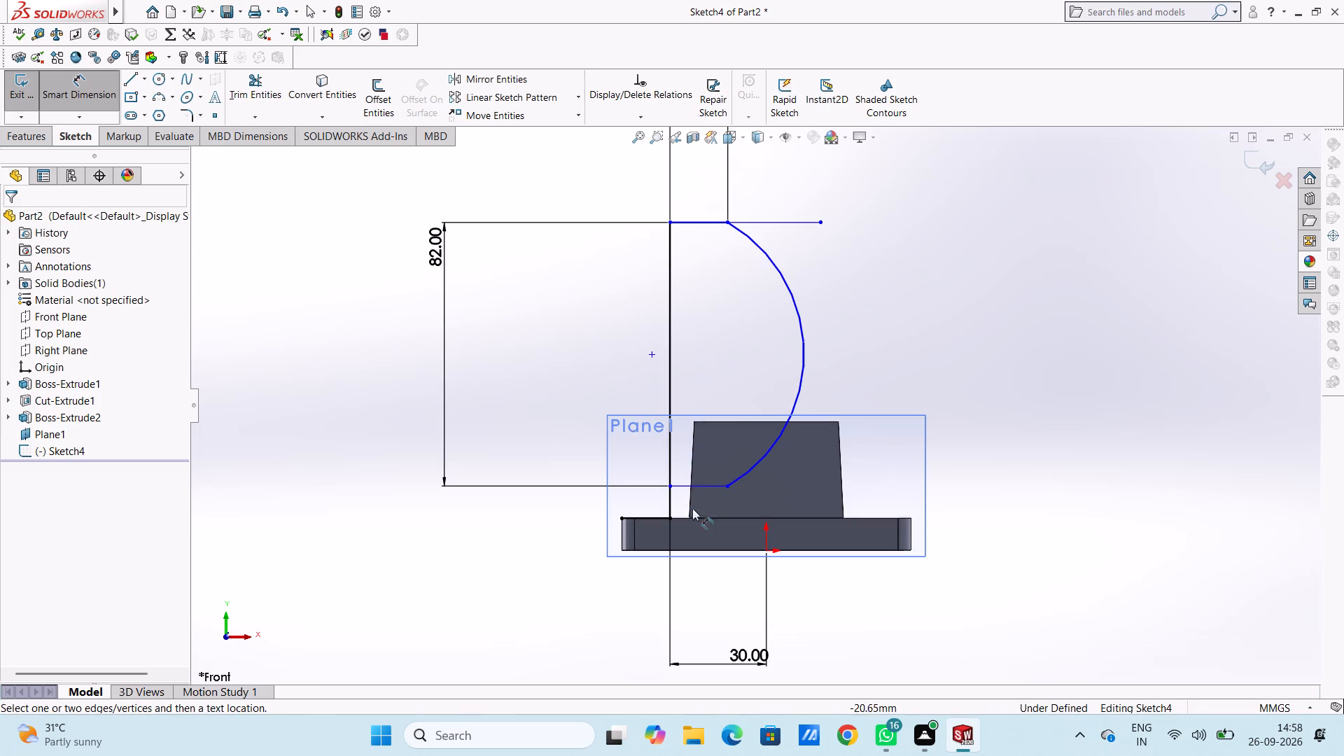
click(694, 489)
click(696, 624)
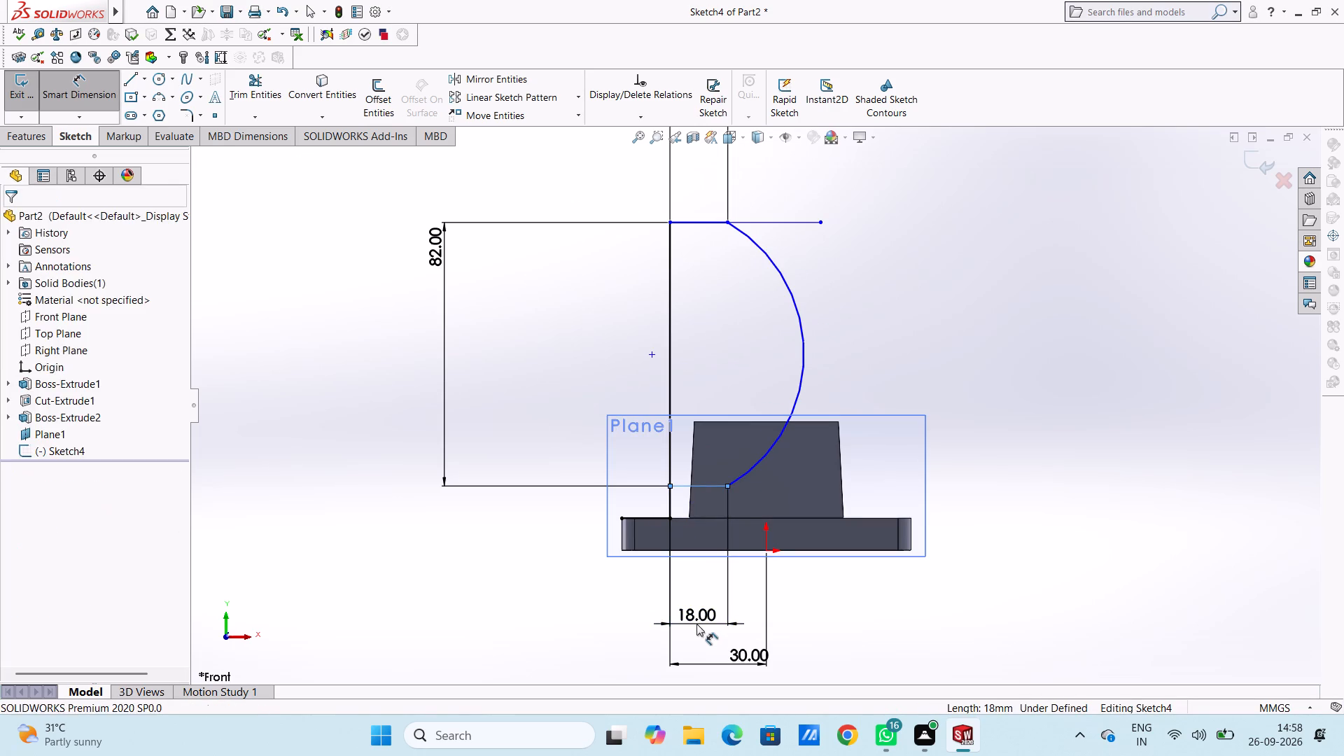
click(639, 605)
click(573, 623)
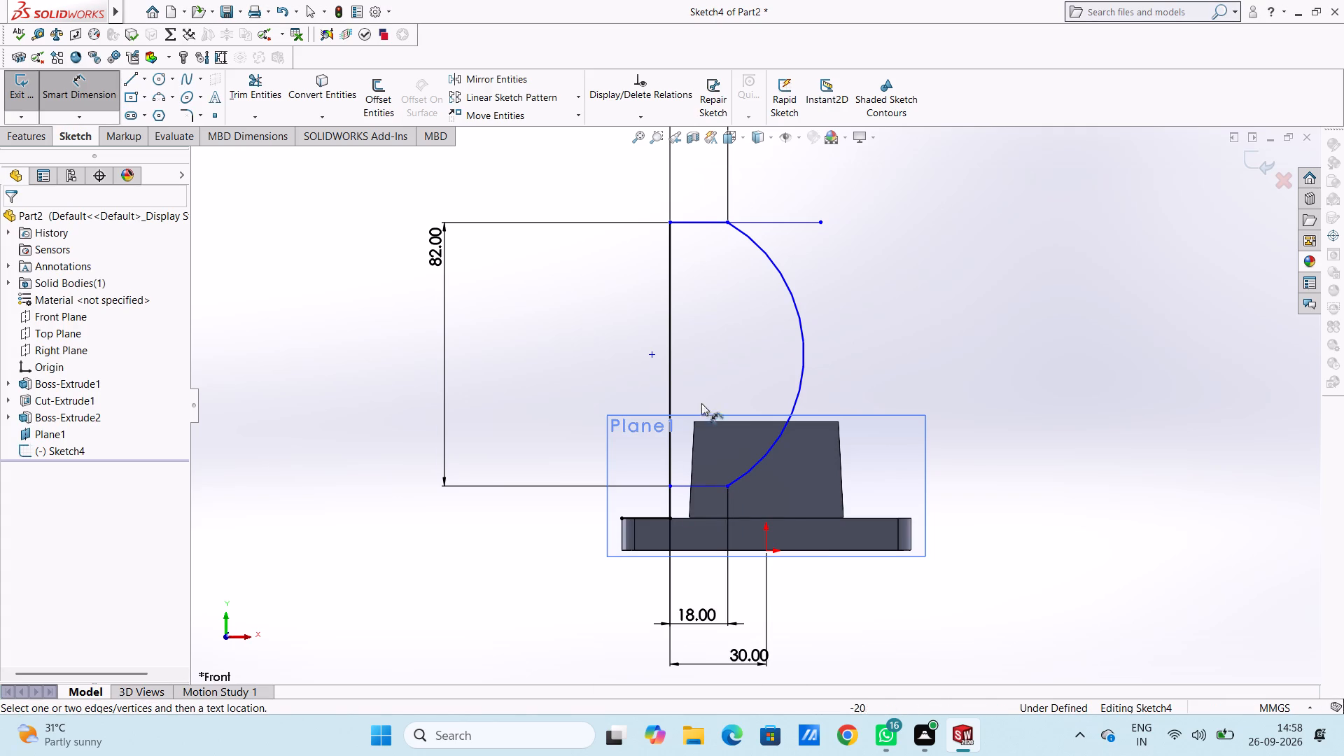
Dimension the vertical distance between the short top horizontal line and the origin.
click(722, 220)
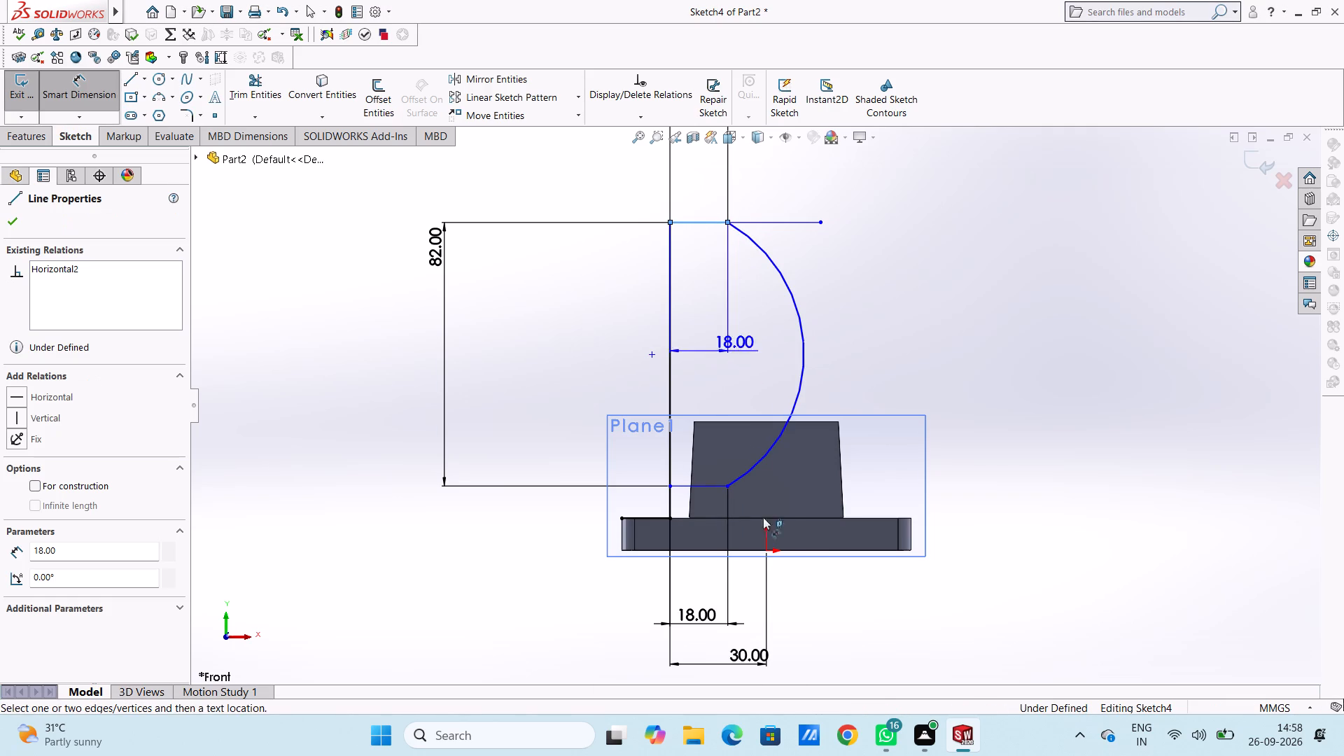
click(768, 552)
click(1211, 415)
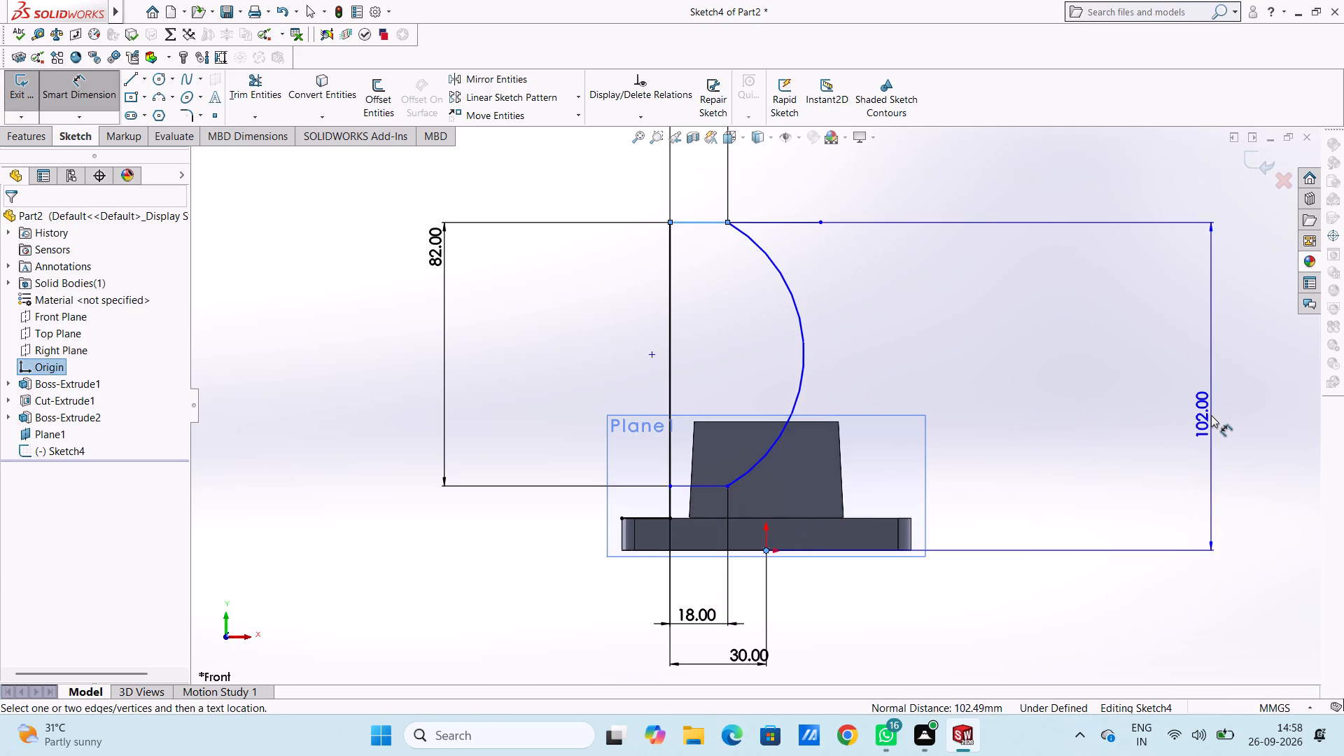
click(1151, 393)
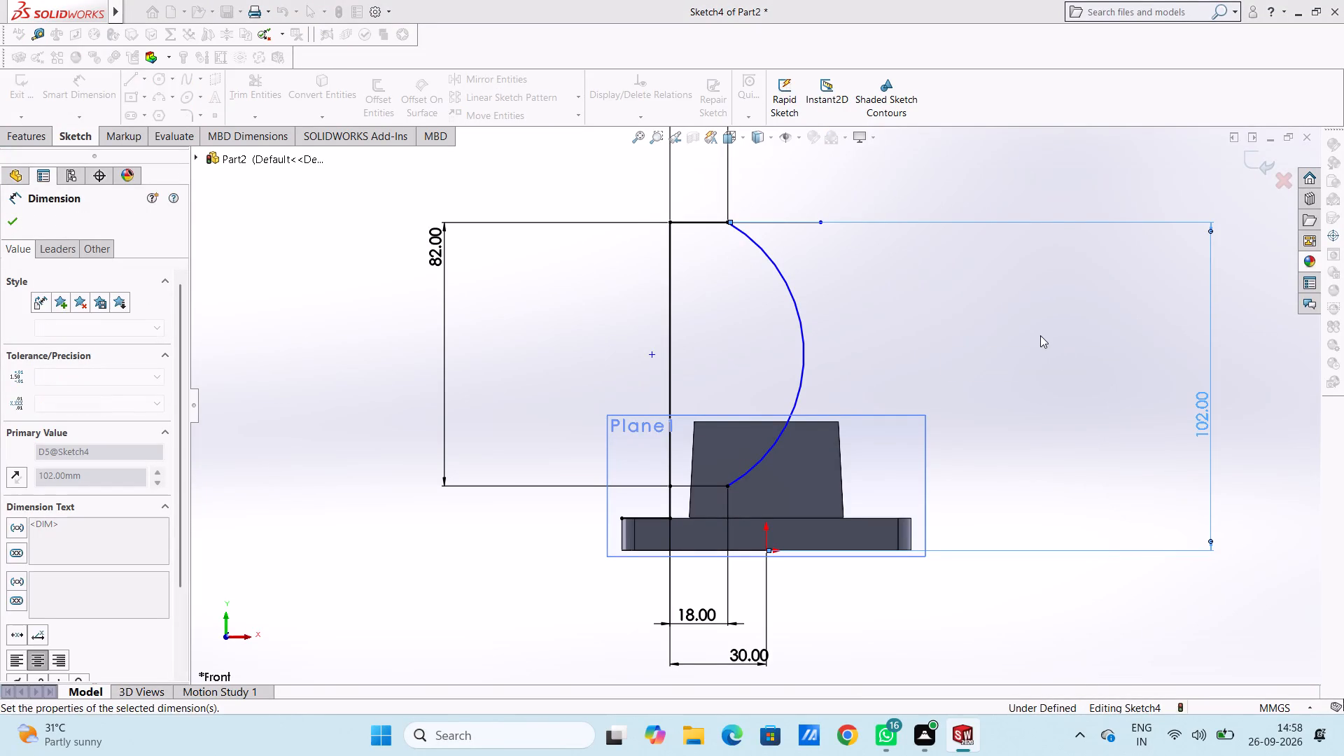
click(1037, 332)
key(Escape)
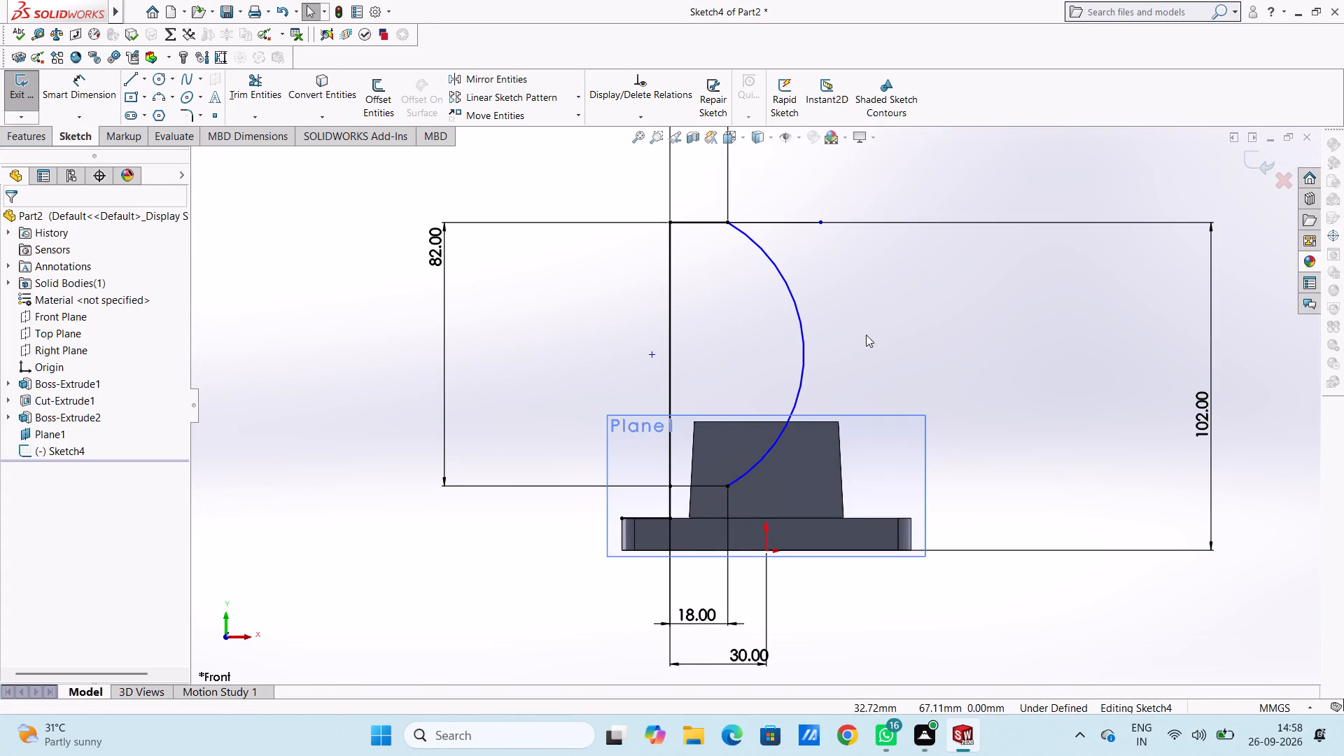
Dimension the radius of the large arc in the profile.
click(92, 76)
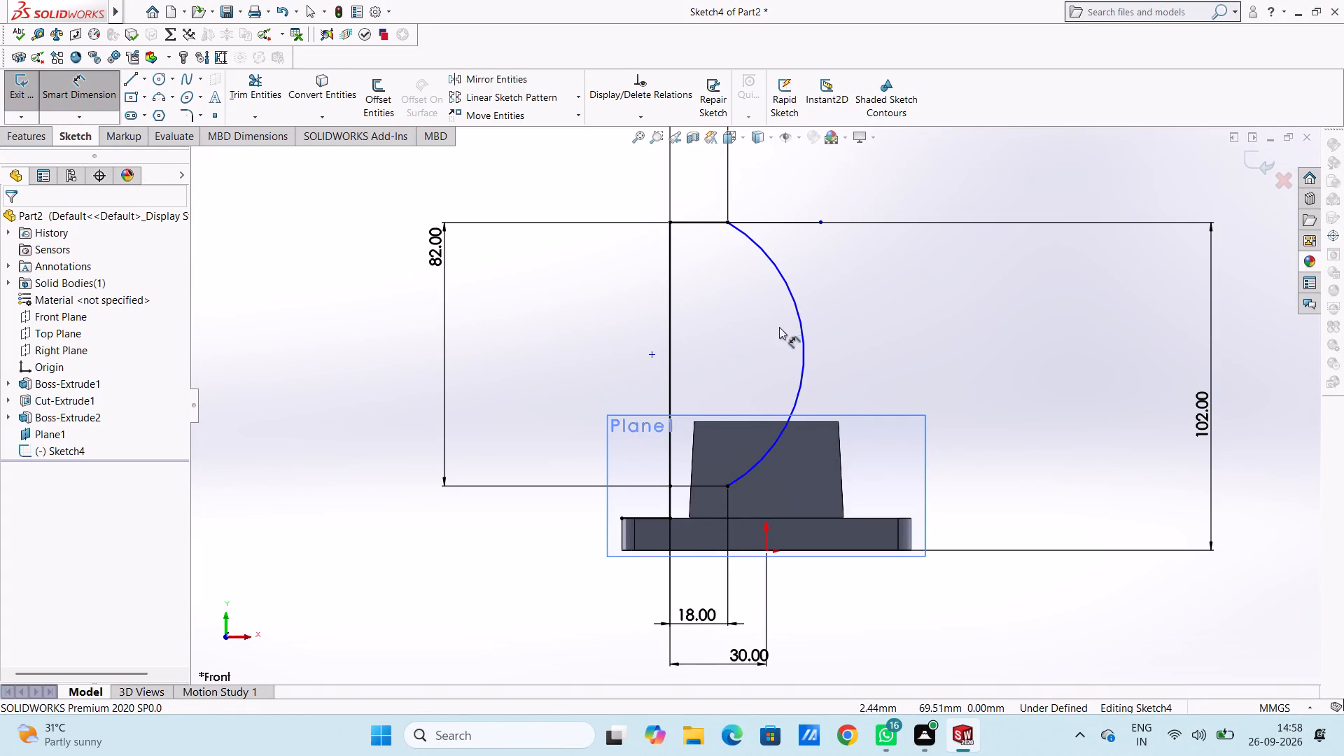
click(802, 338)
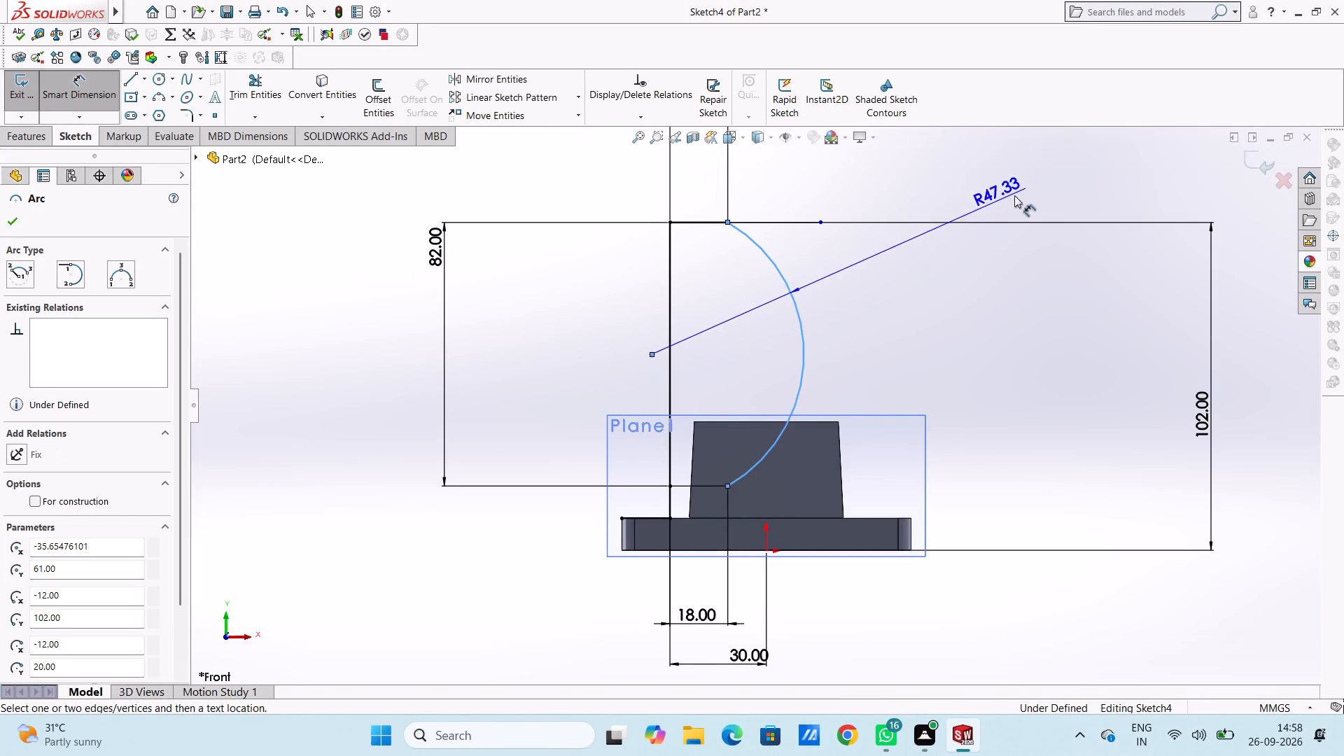
click(1061, 187)
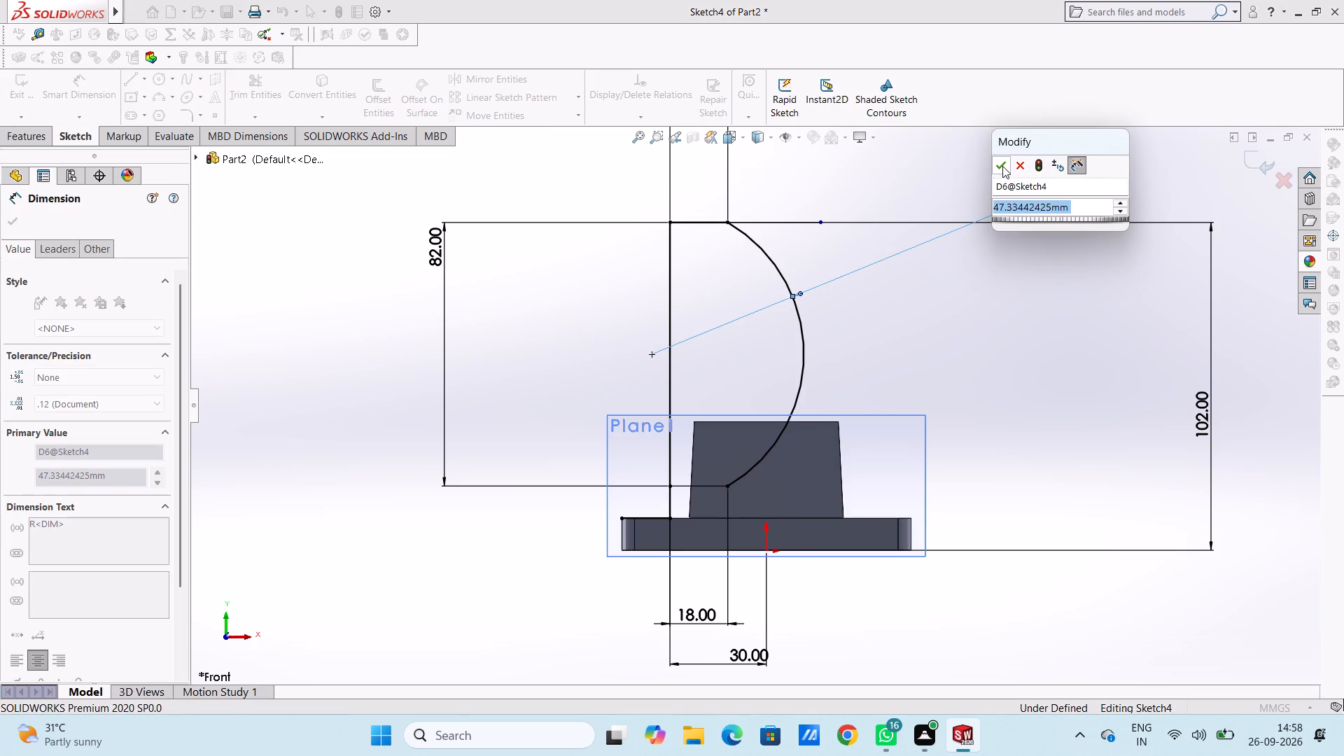
click(1002, 166)
click(912, 171)
key(Escape)
key(Escape)
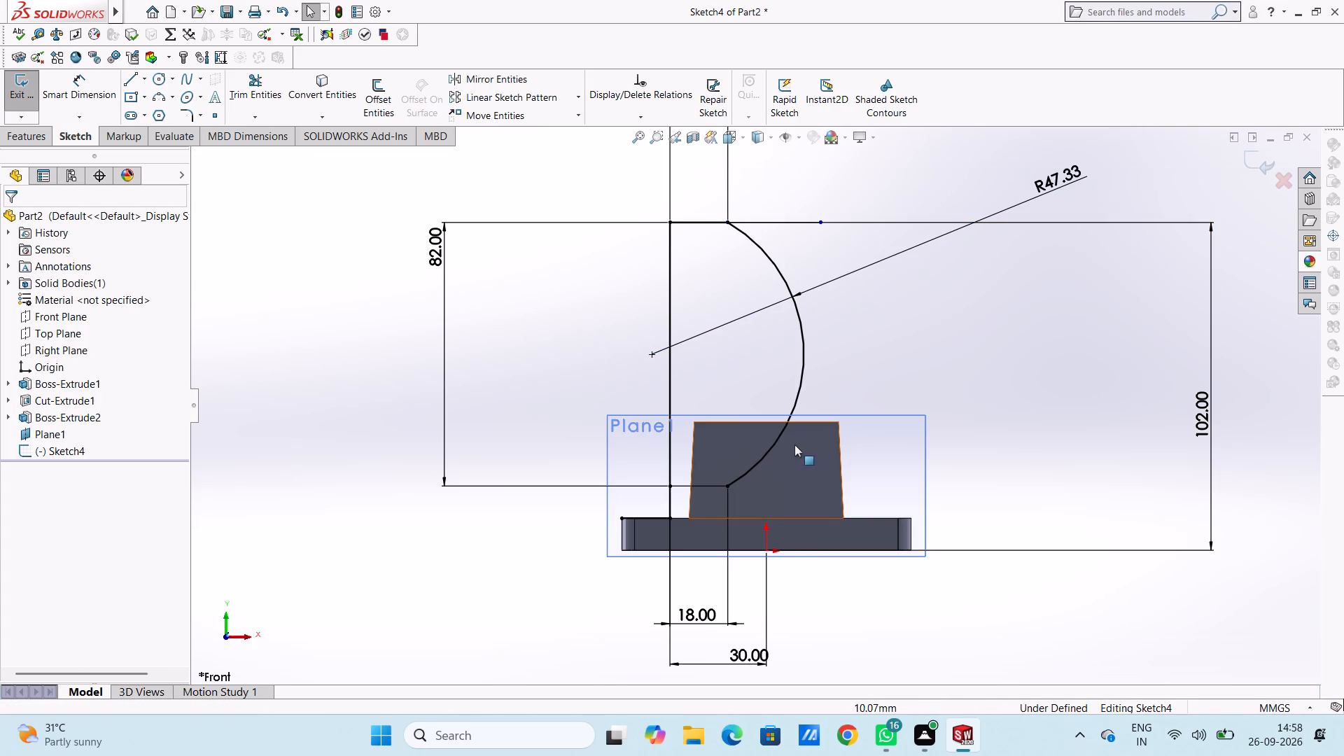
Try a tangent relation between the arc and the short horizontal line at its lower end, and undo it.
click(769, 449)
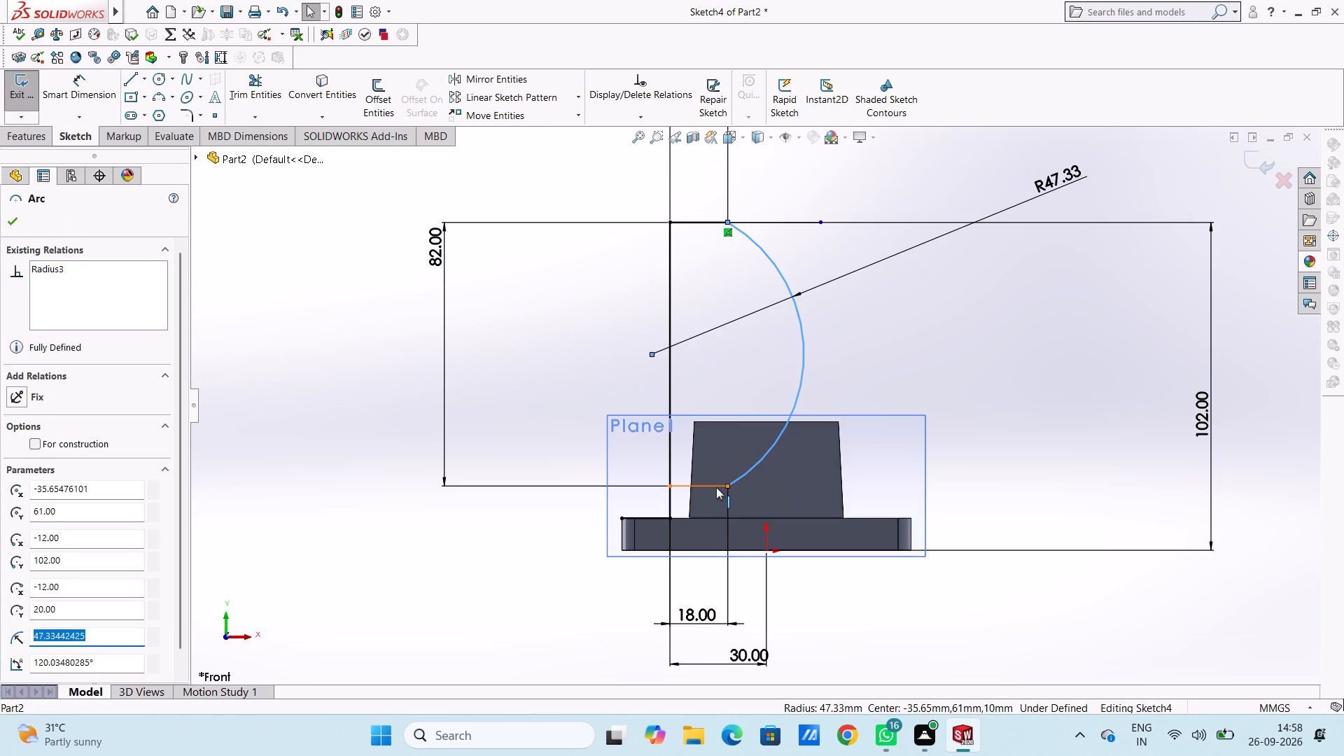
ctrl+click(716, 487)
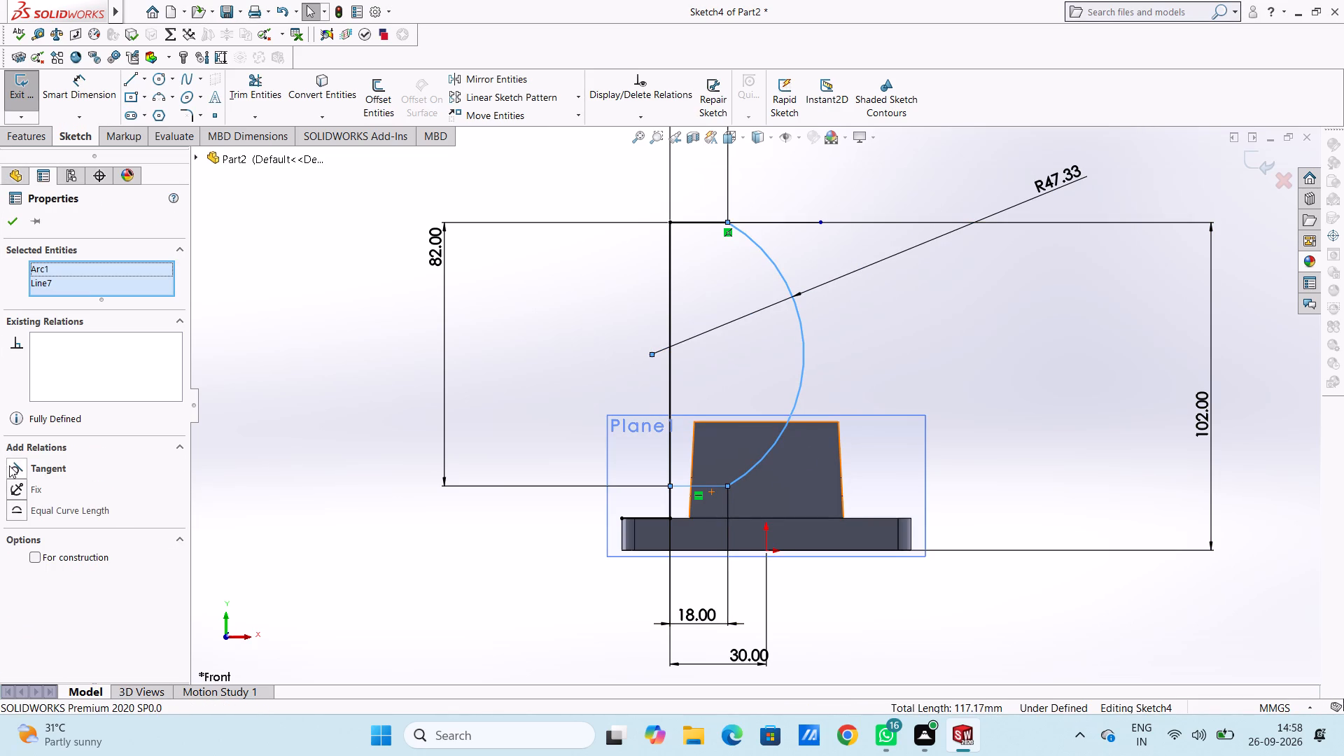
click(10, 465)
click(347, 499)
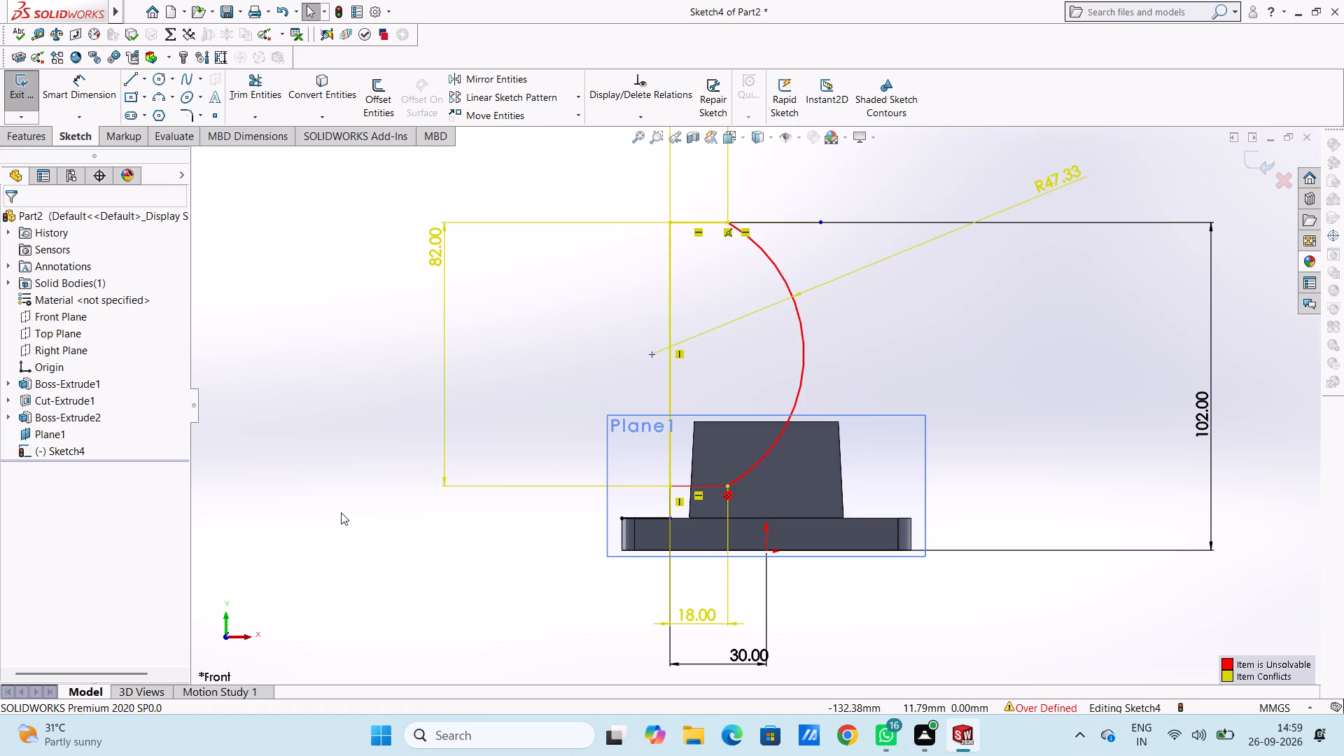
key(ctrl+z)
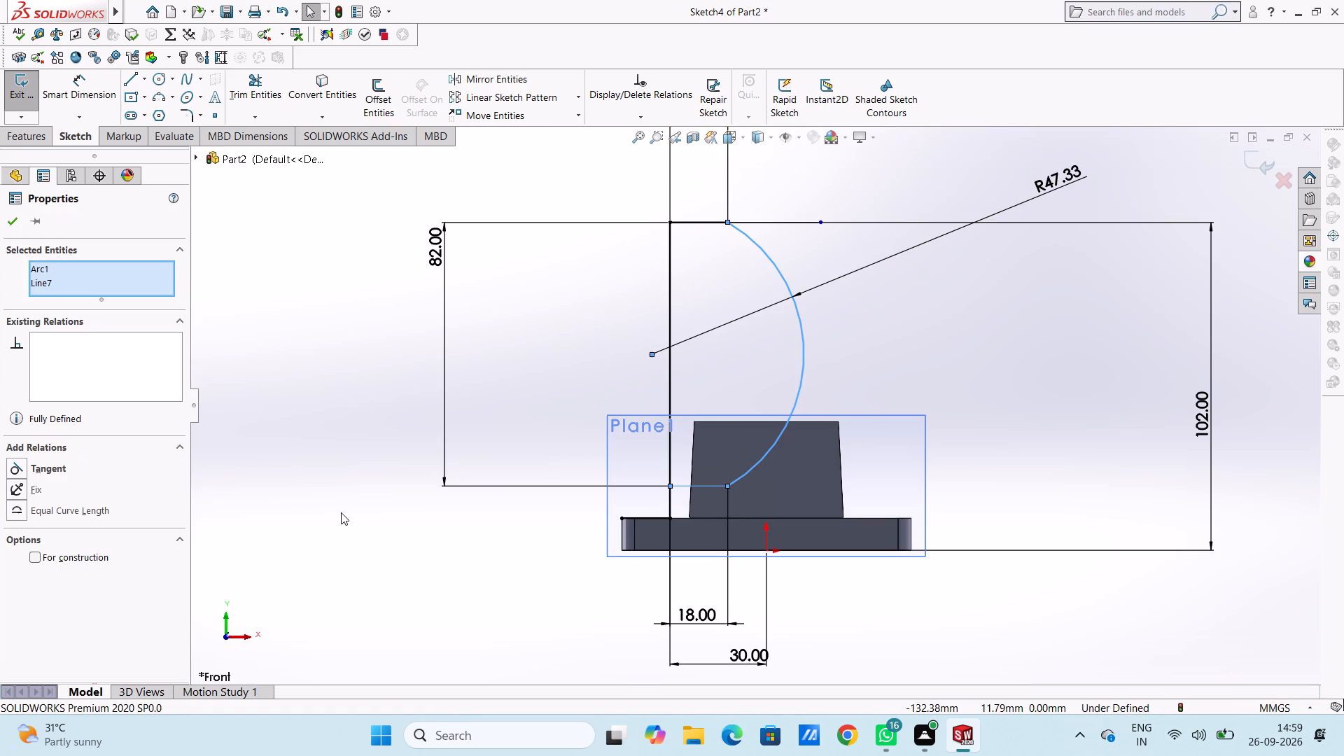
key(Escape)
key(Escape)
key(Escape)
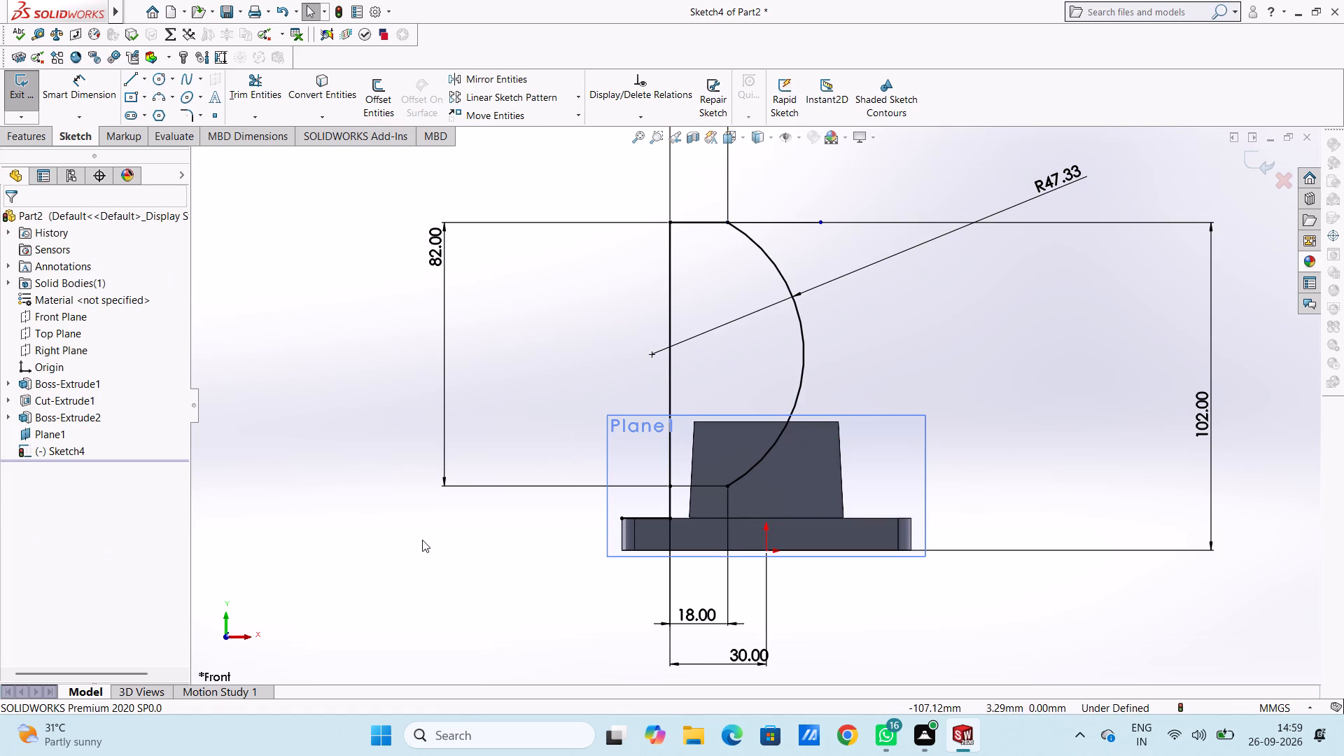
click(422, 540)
Delete the 82 mm vertical line of the profile along with its dependent references.
scroll(417, 531, up, 3)
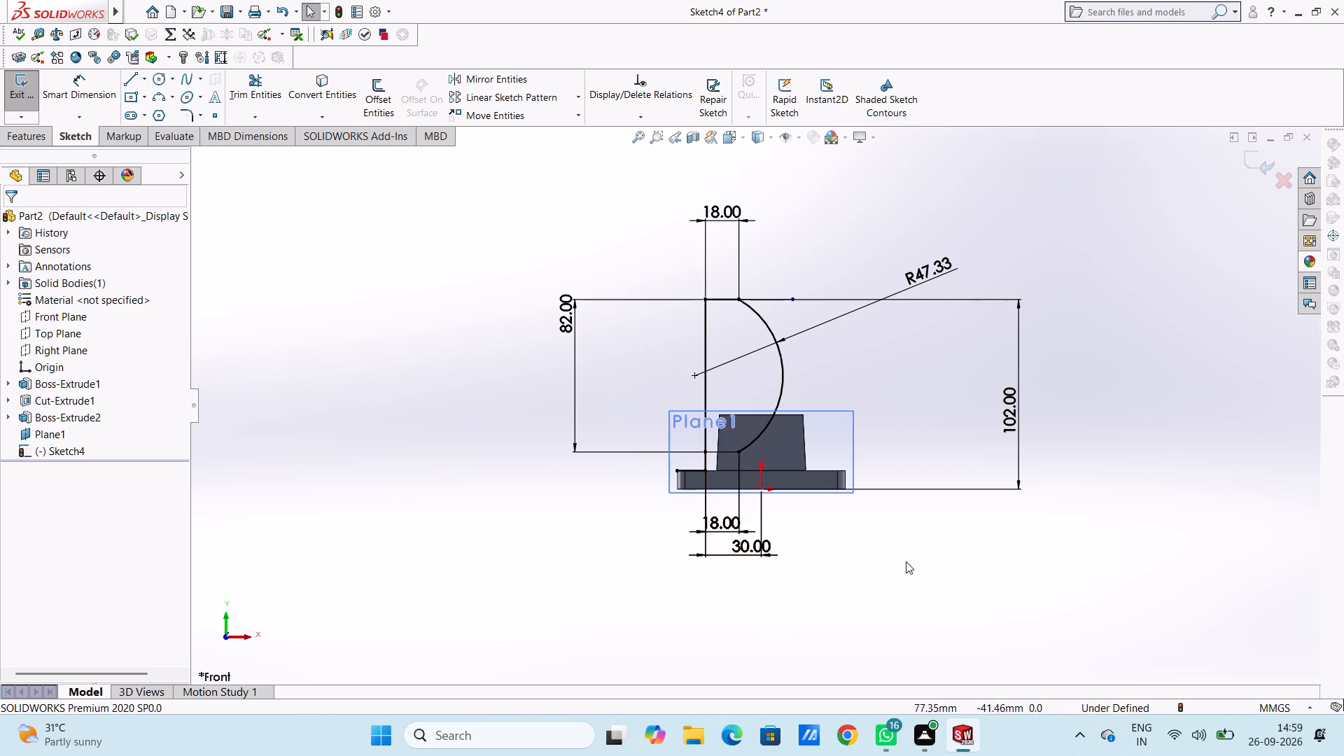
scroll(907, 539, down, 5)
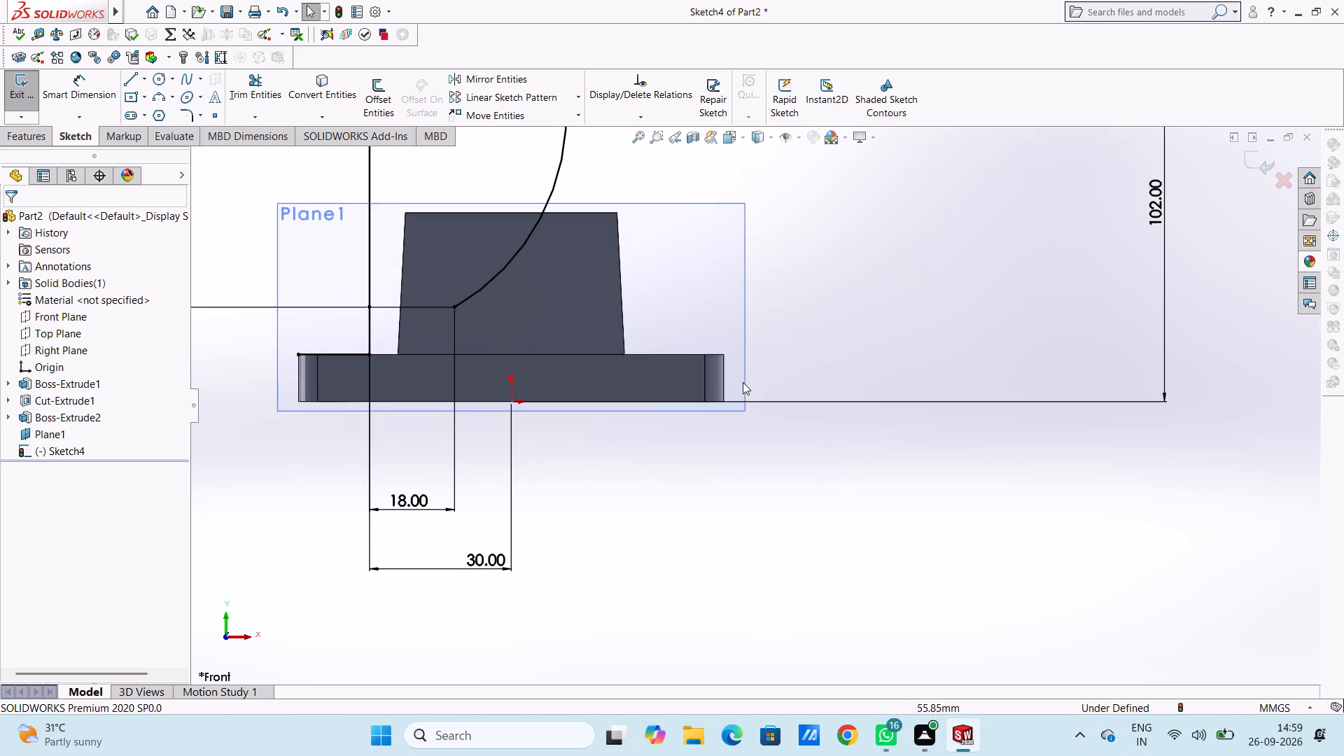
scroll(594, 281, up, 4)
click(570, 226)
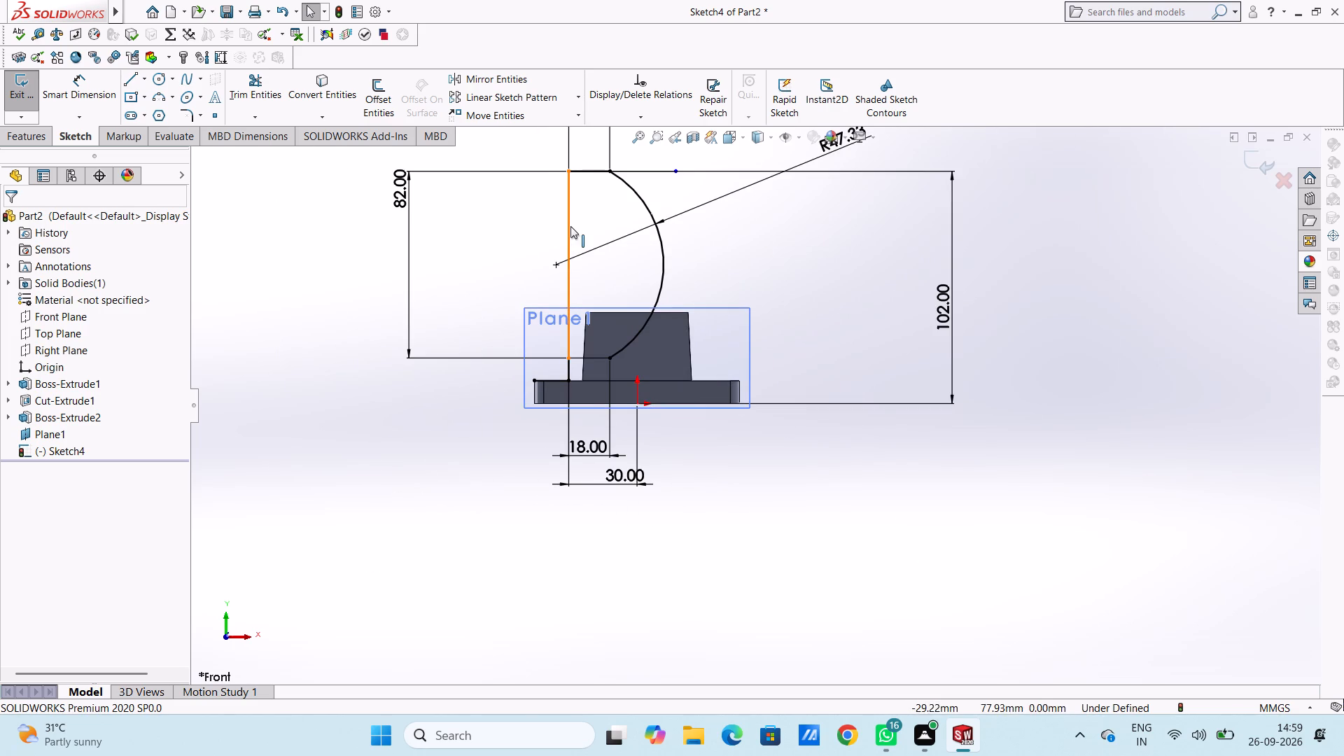
key(Delete)
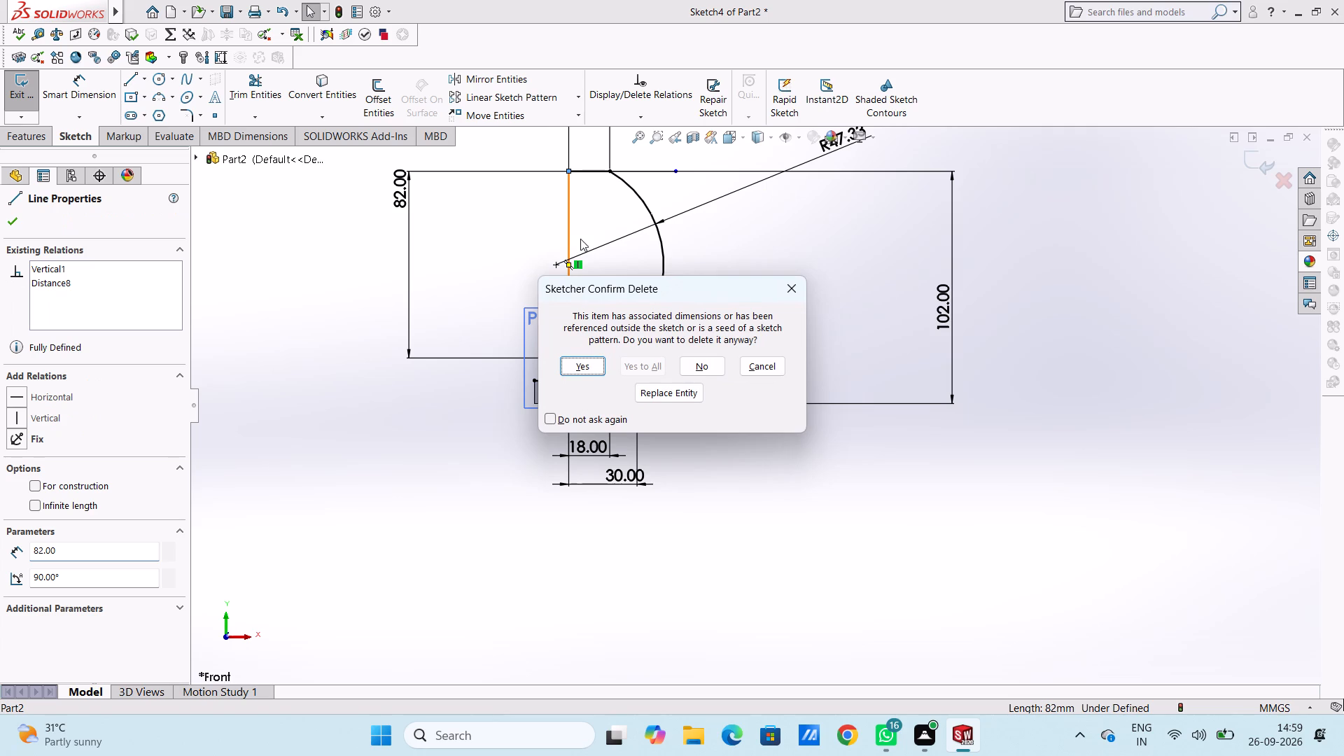
click(577, 363)
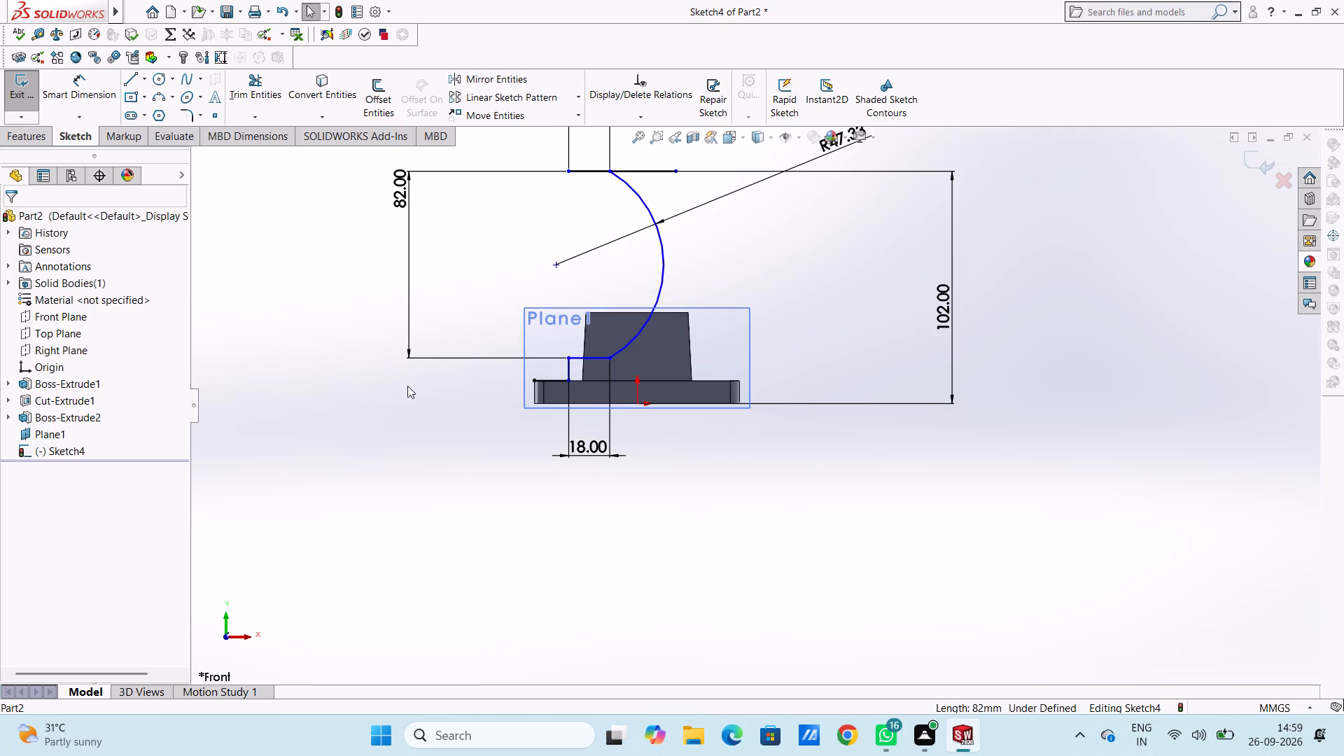
Trim away the part of the top horizontal line that extends beyond the arc's upper end.
scroll(631, 195, down, 2)
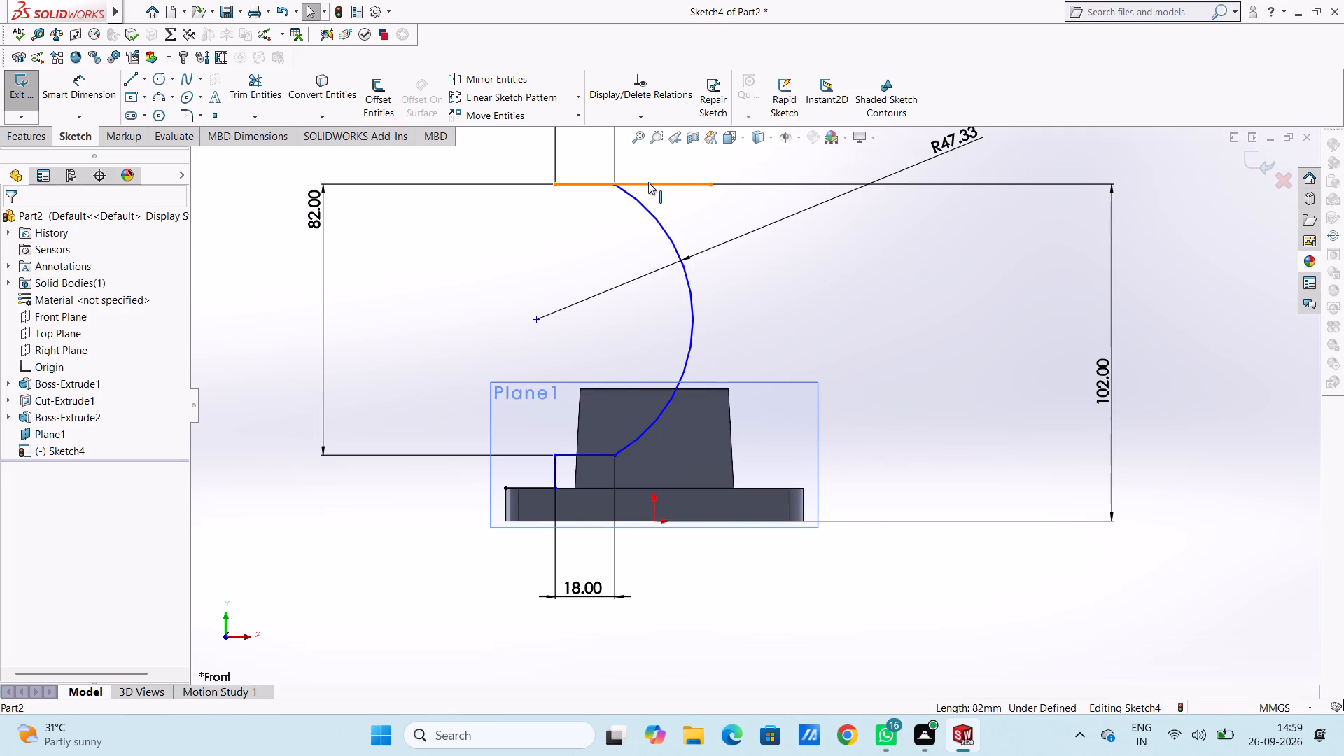
click(262, 85)
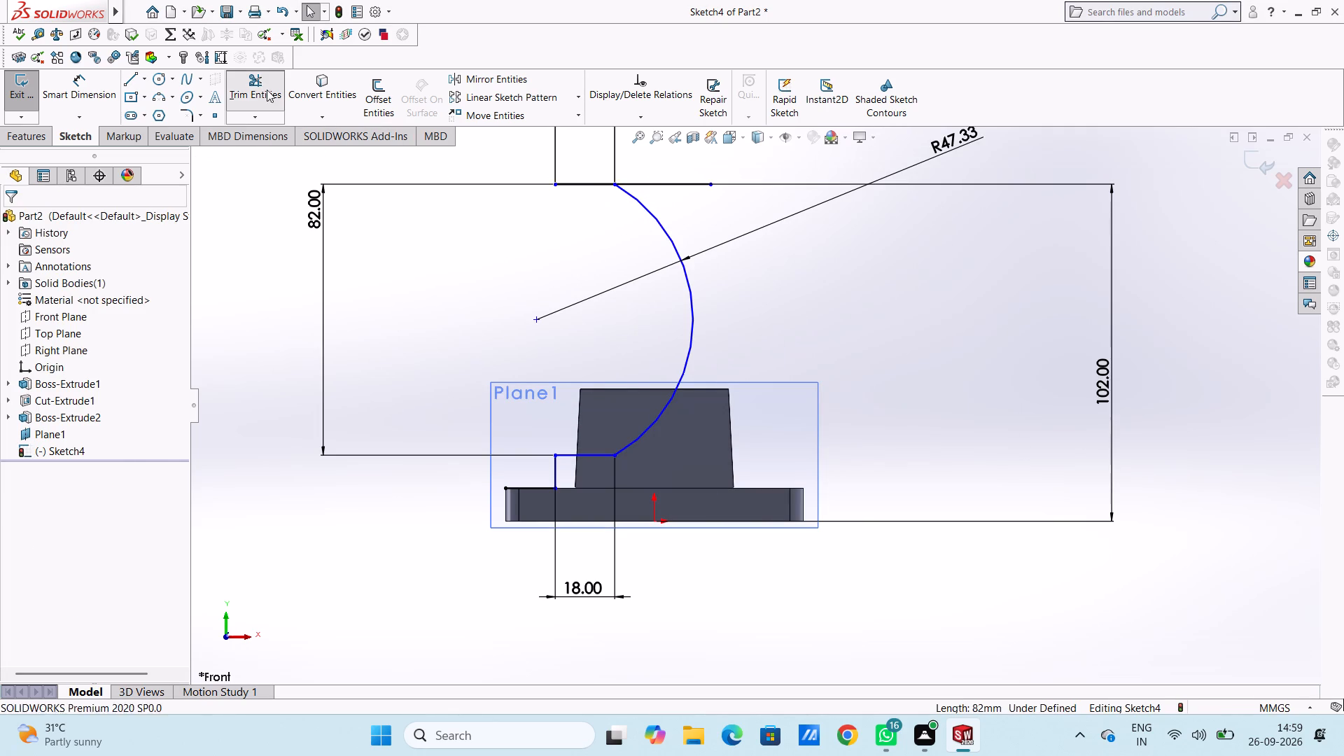
double_click(657, 183)
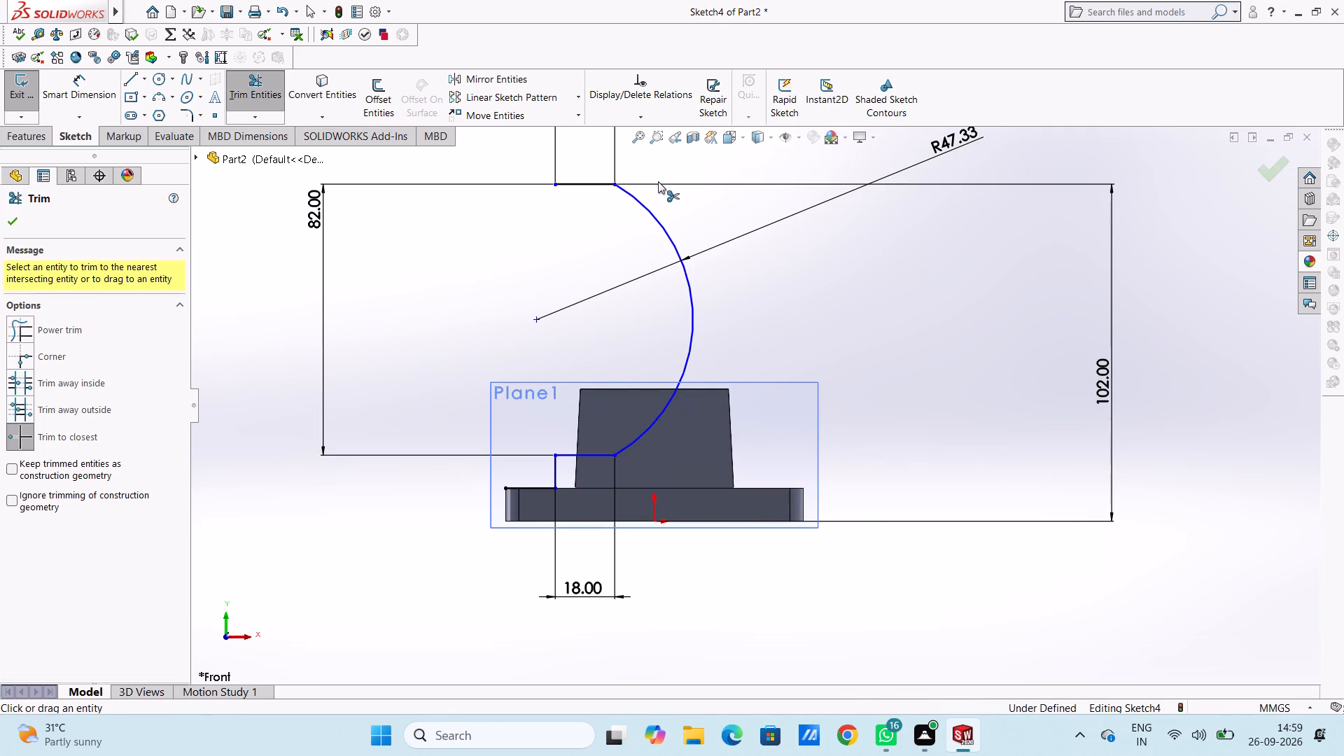
click(658, 181)
key(Escape)
key(Escape)
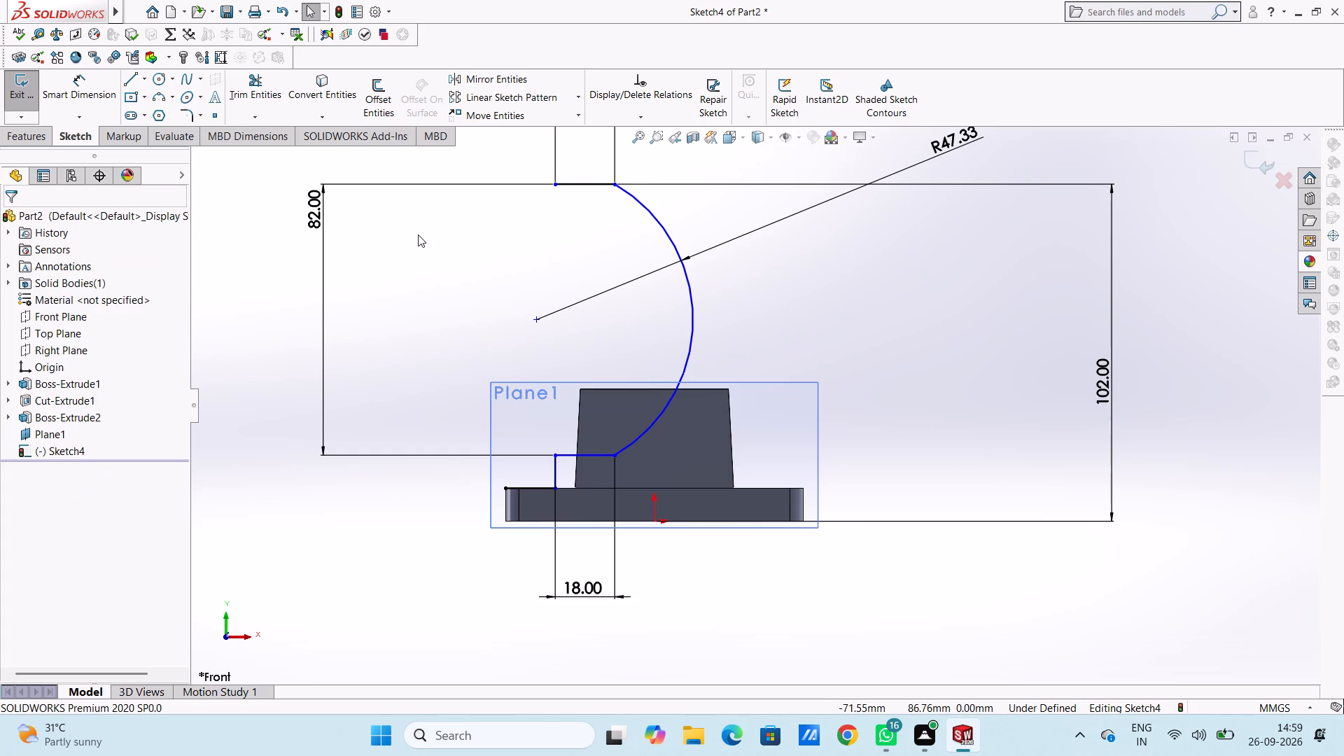
From level with the arc's centre, draw a 21 mm vertical line upward and a 42 mm line back down, aligned with the short lines' outer ends.
click(134, 81)
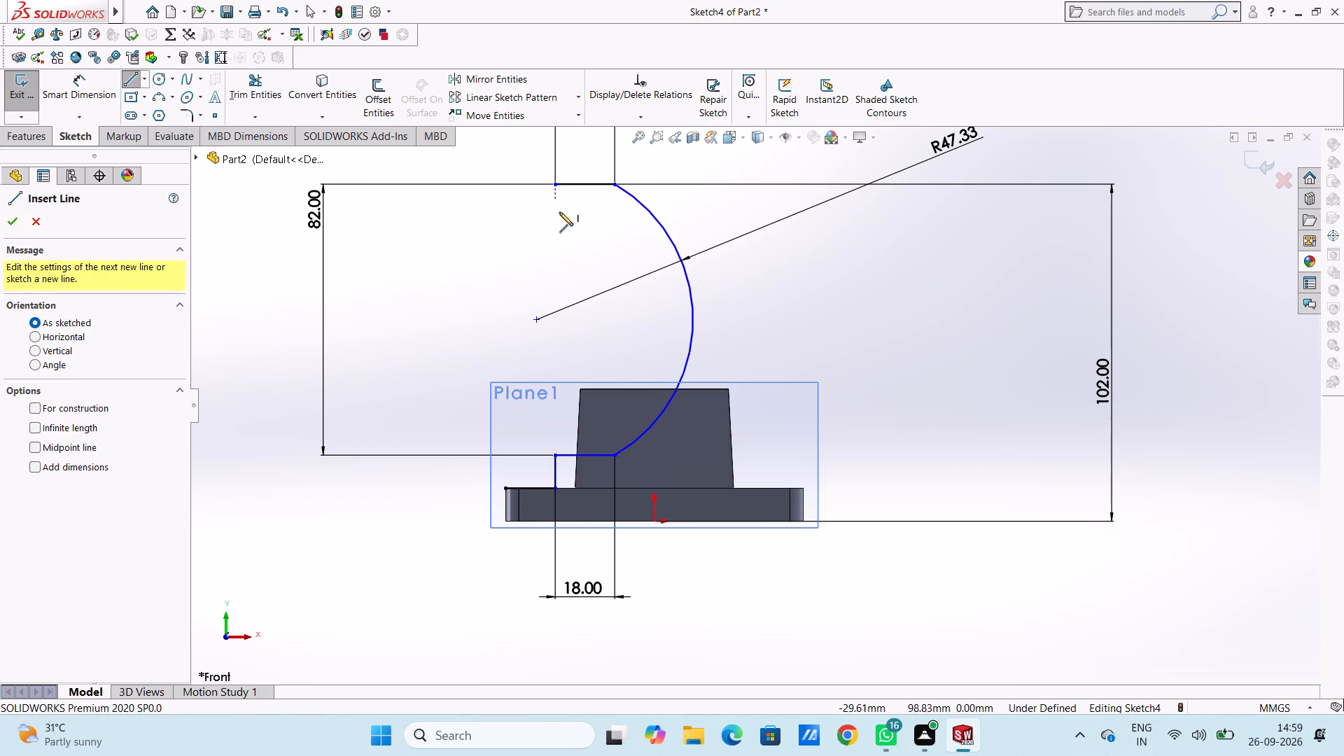
click(554, 319)
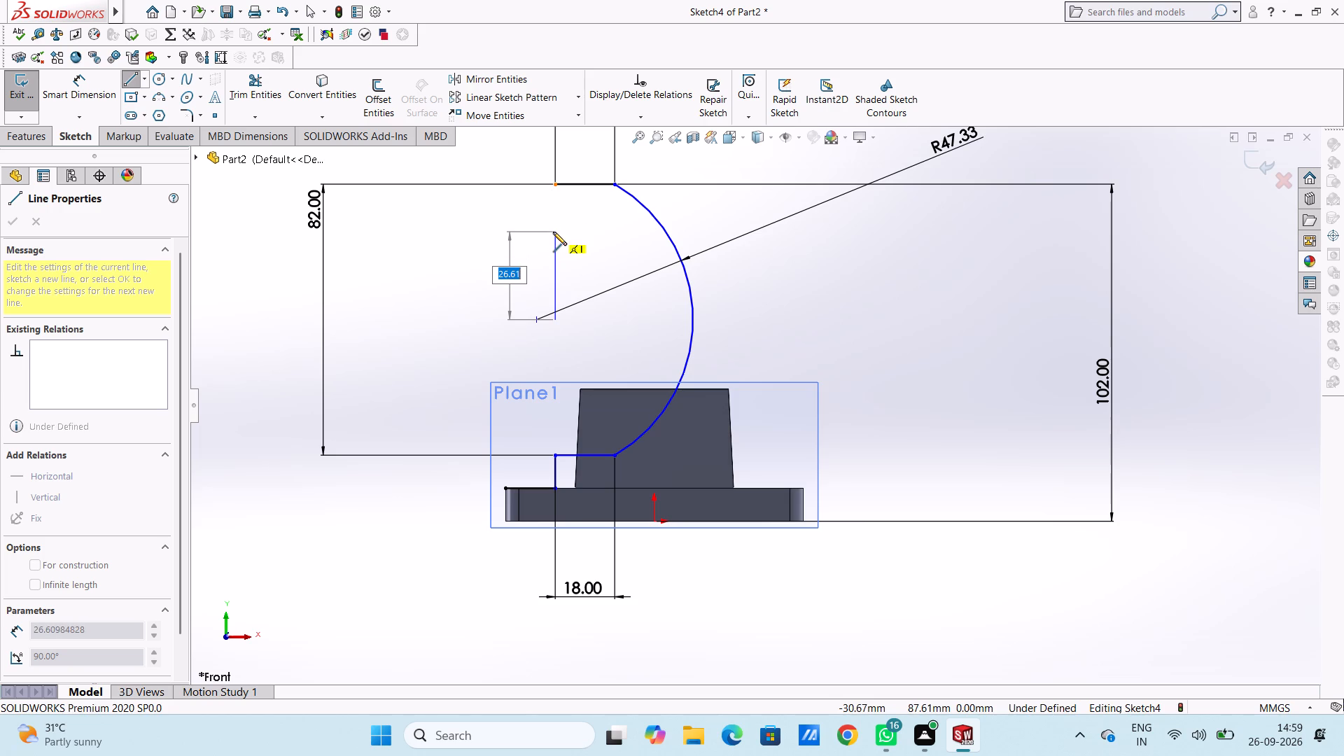
text(21)
key(Return)
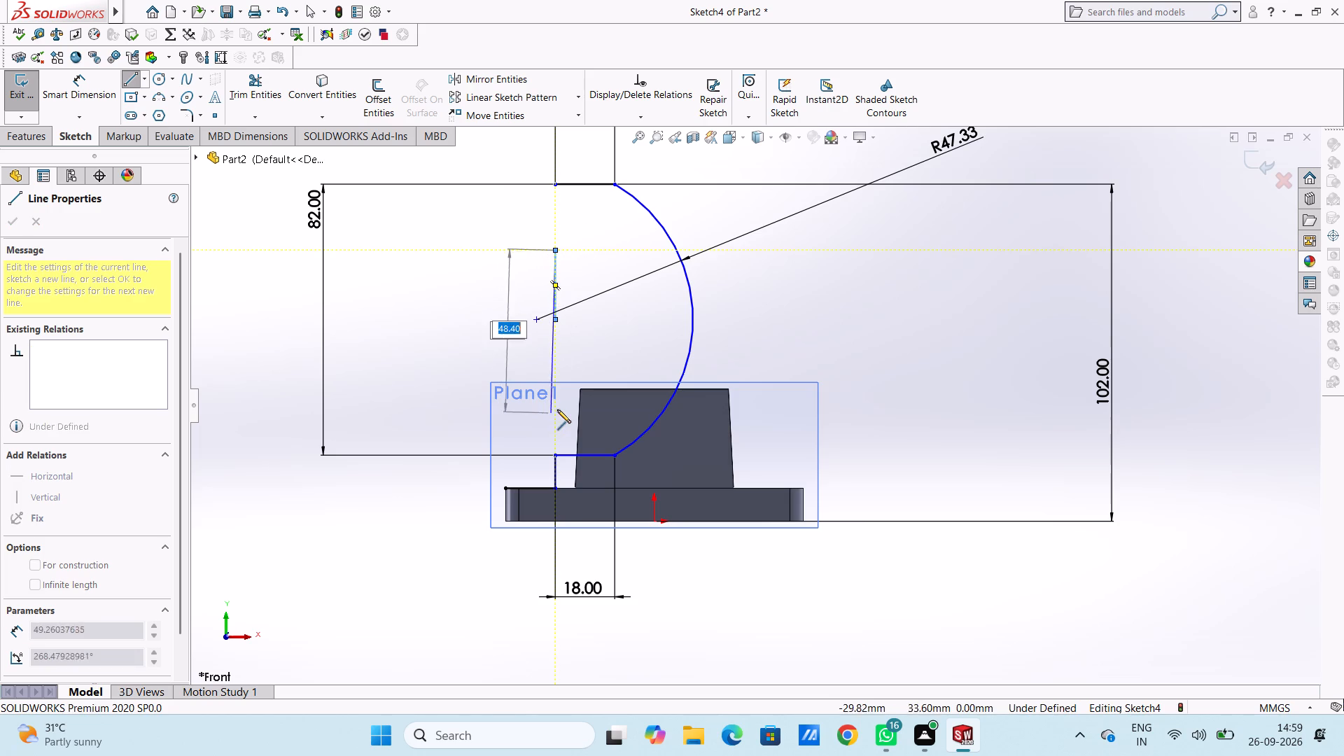
text(42)
key(Return)
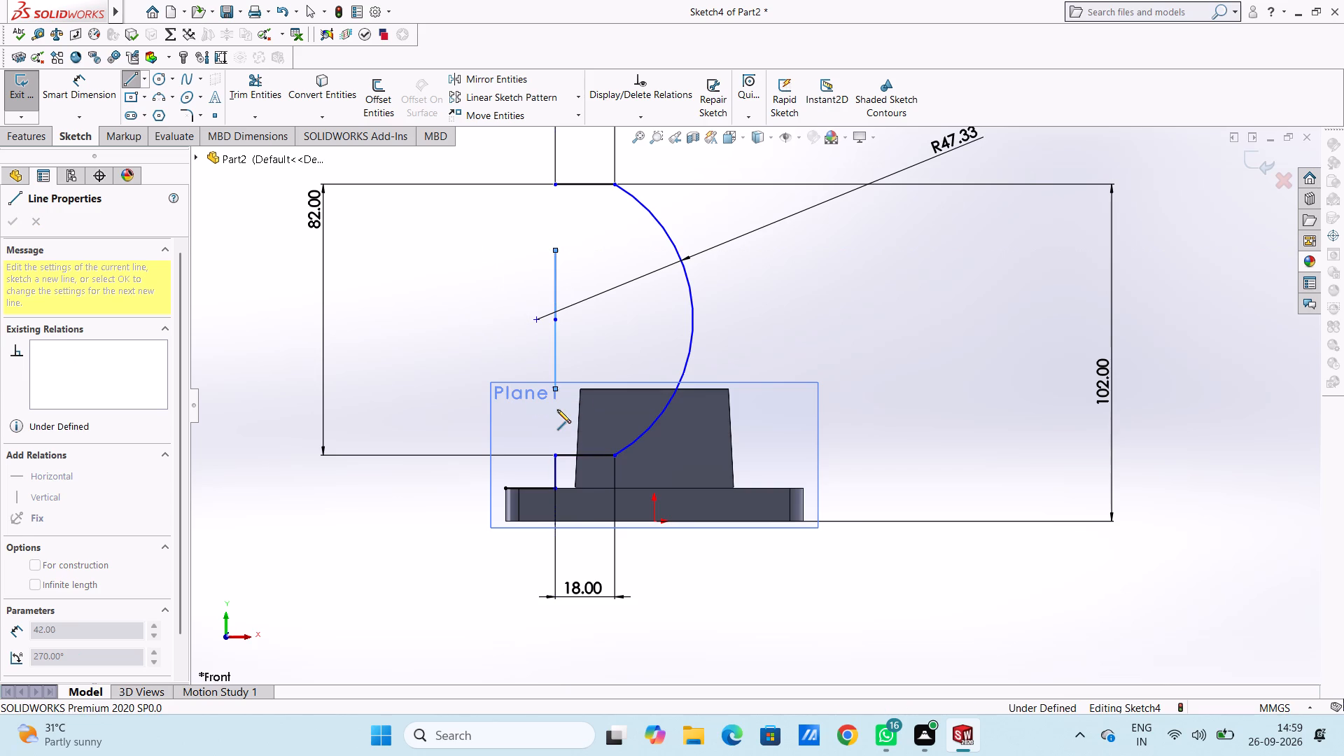
key(Escape)
key(Escape)
key(Escape)
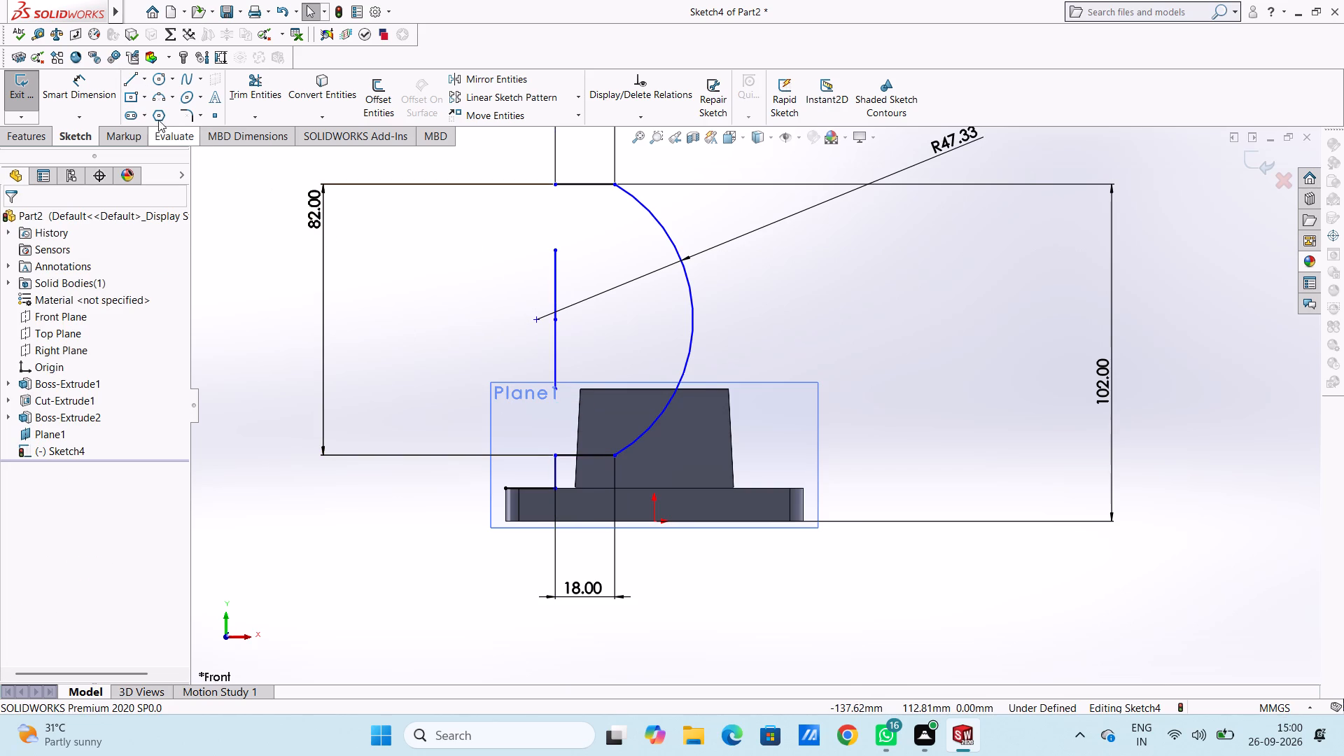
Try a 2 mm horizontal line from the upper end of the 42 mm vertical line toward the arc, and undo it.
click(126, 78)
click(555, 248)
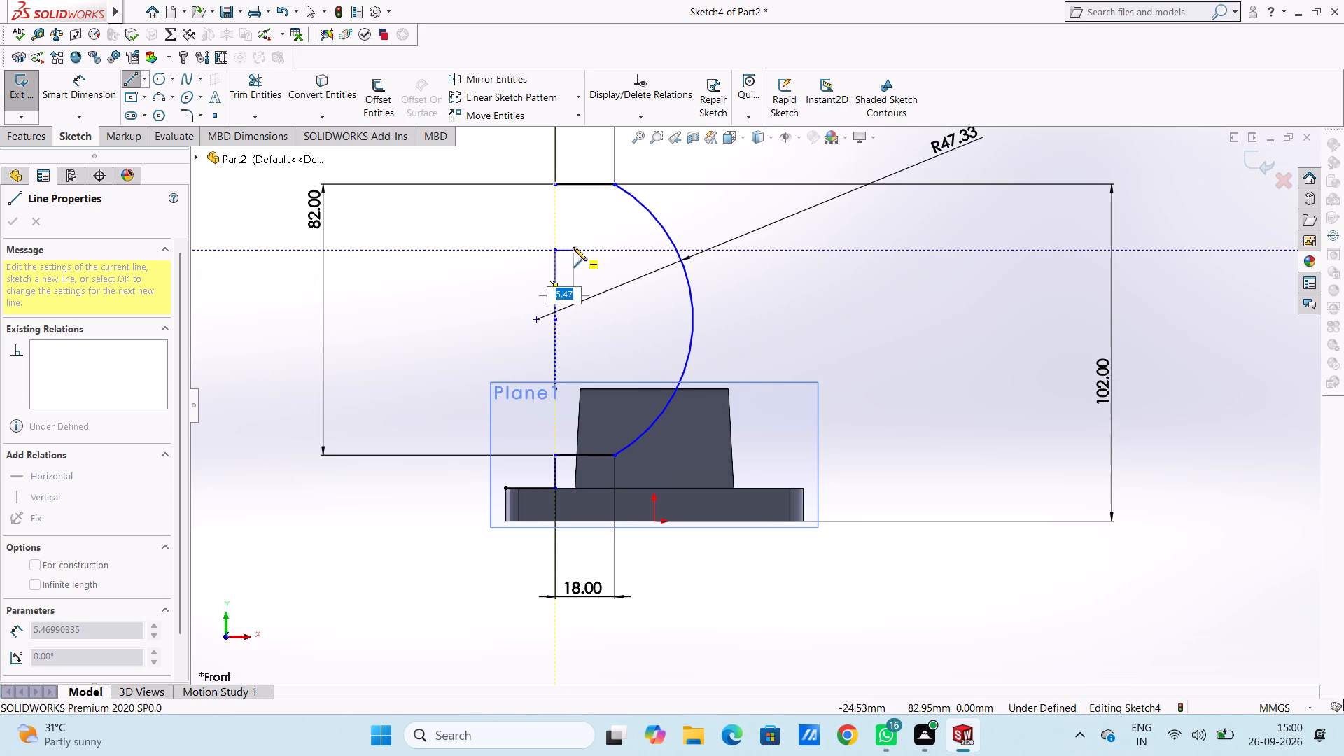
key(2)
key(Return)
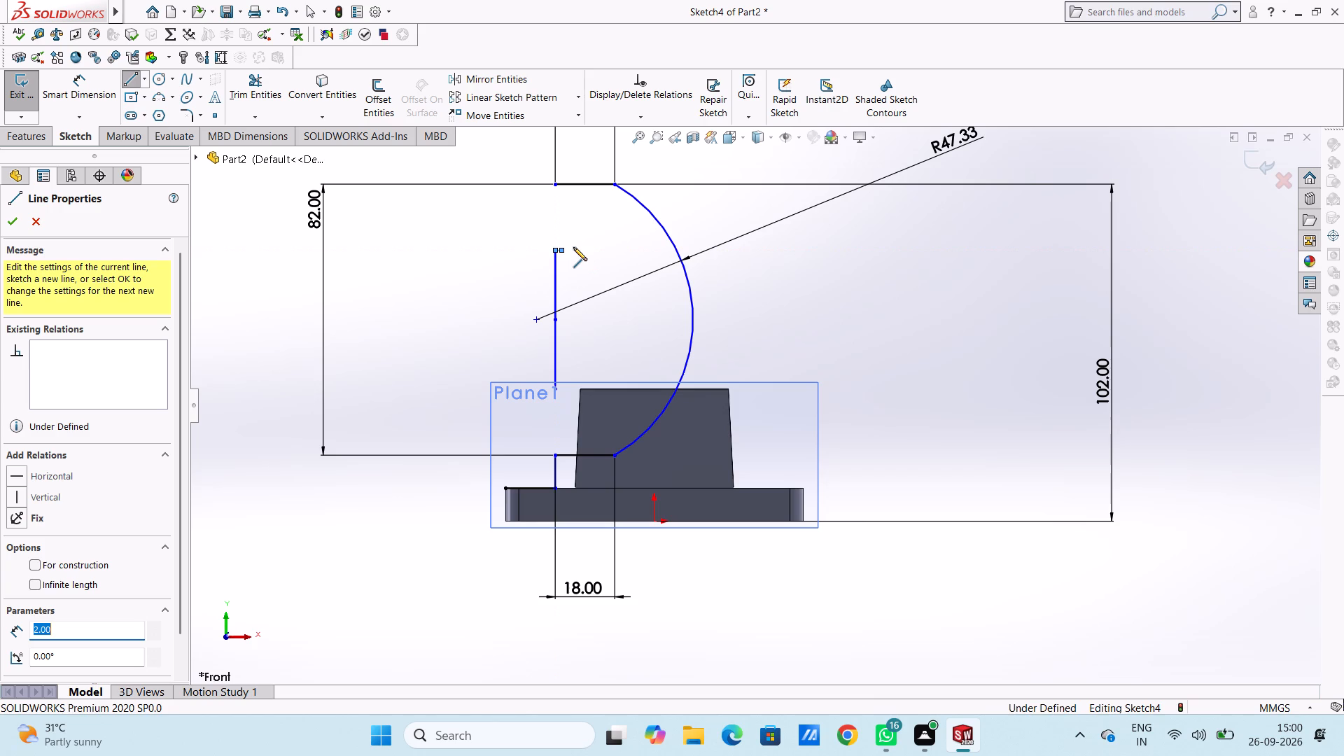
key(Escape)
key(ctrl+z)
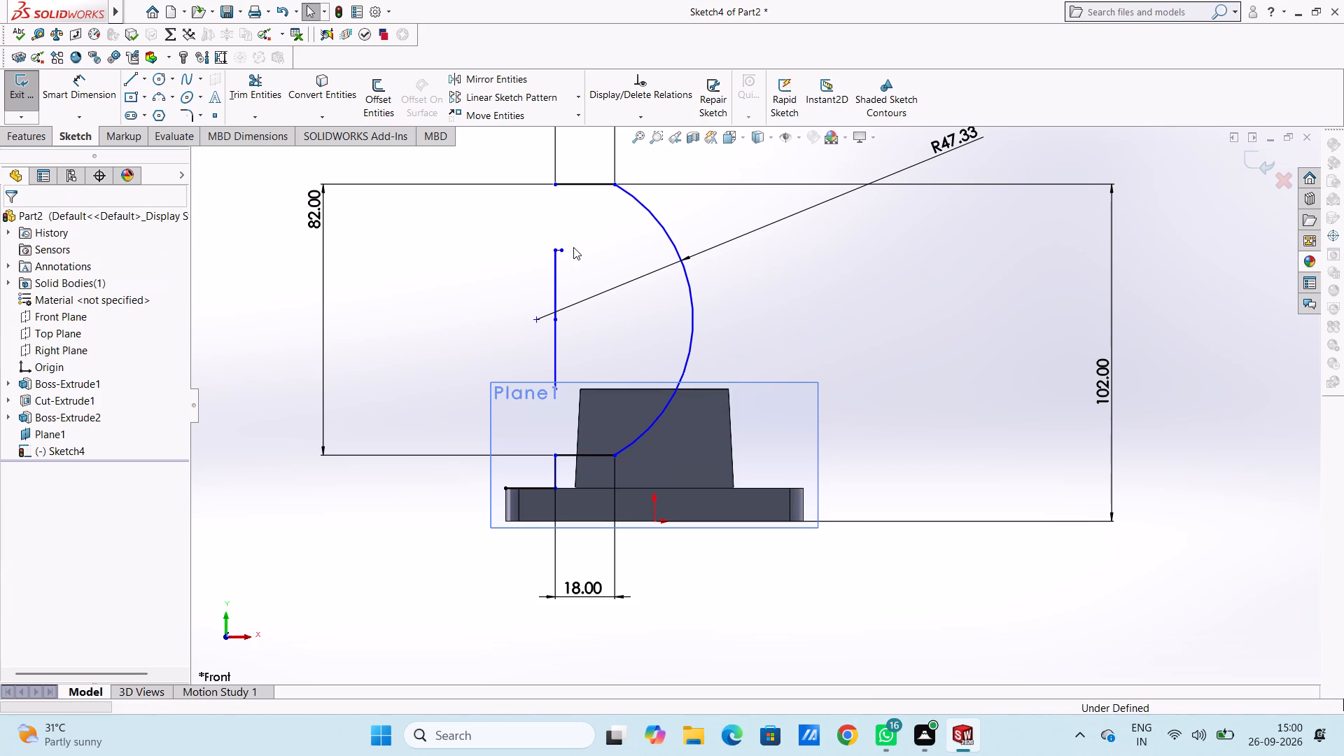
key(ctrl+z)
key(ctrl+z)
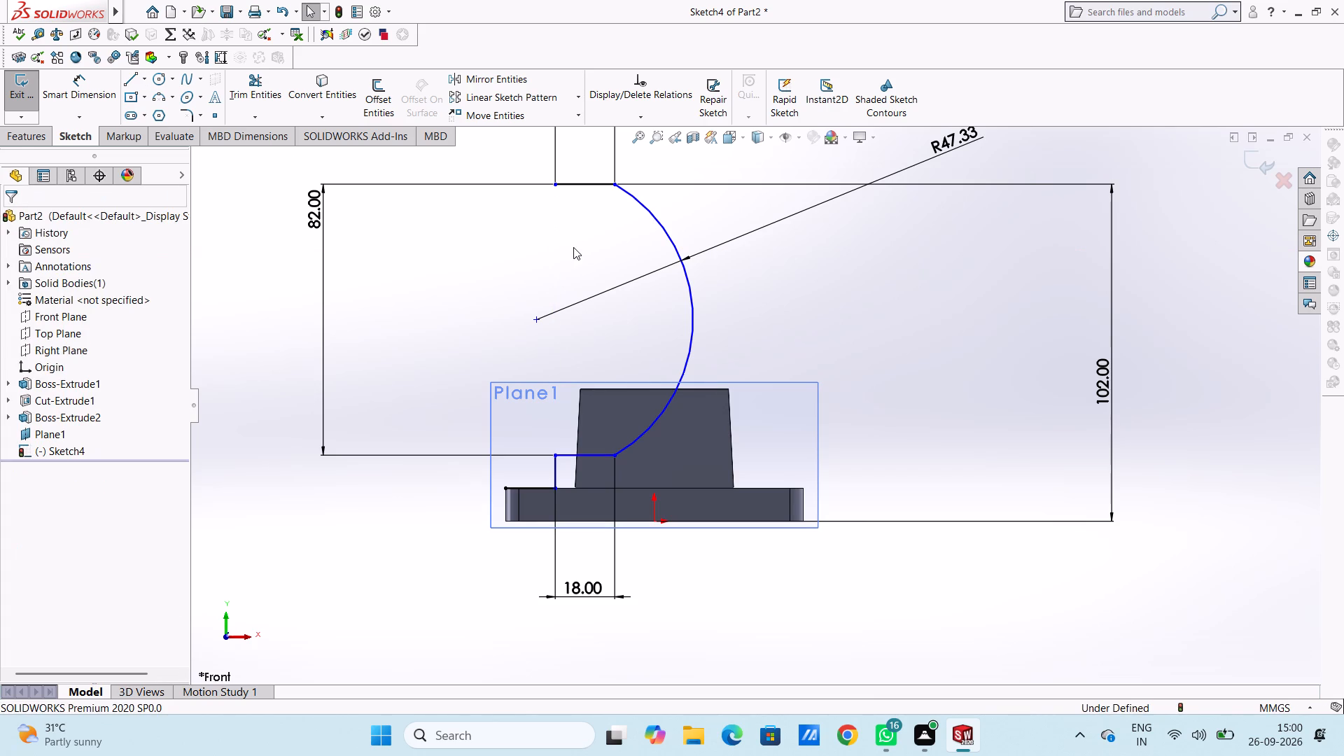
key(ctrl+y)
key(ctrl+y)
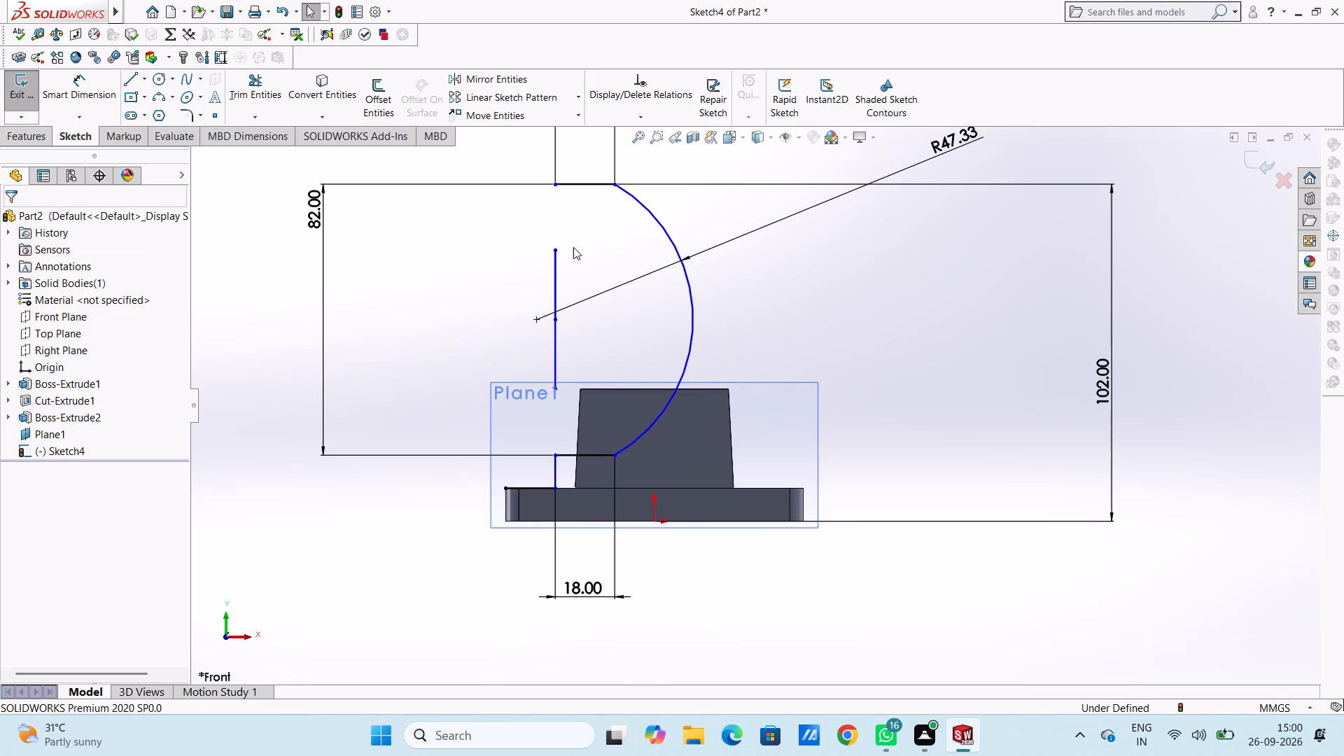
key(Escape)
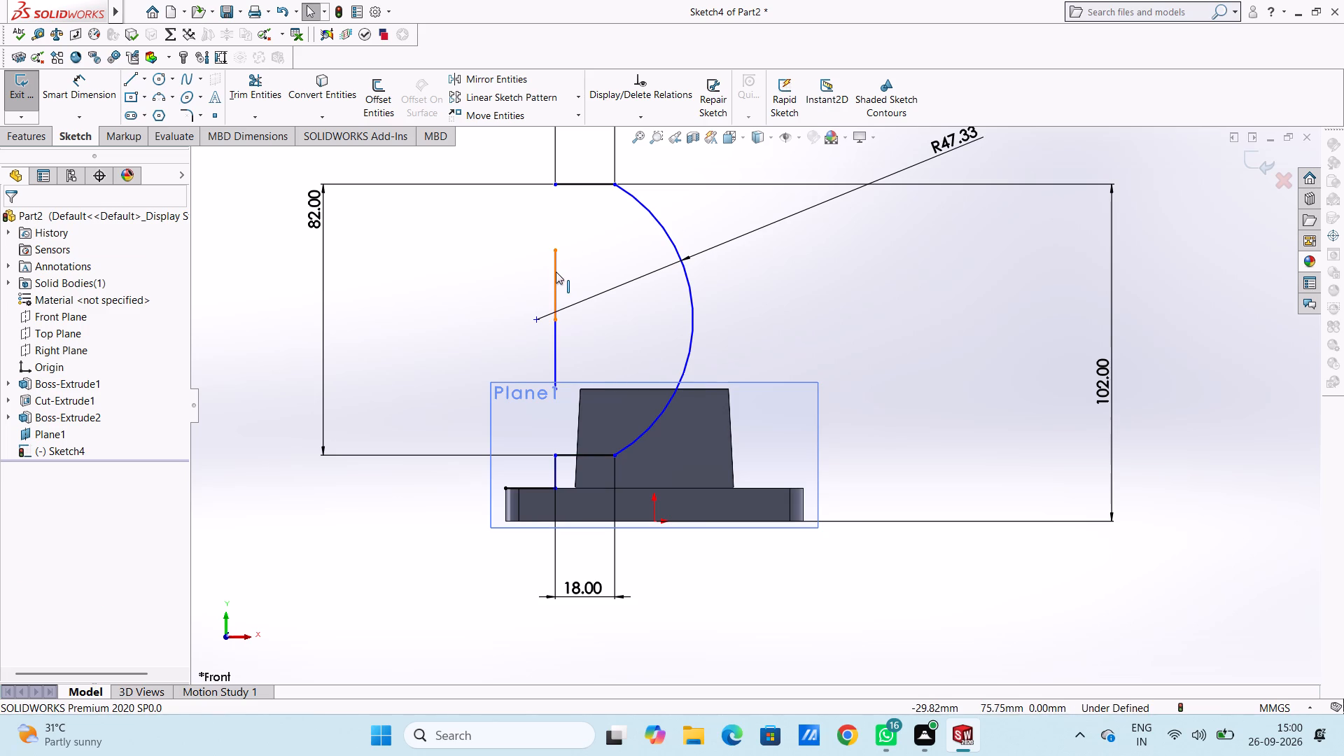
Delete the 21 mm line that overlaps the upper half of the 42 mm vertical line.
click(556, 272)
key(Delete)
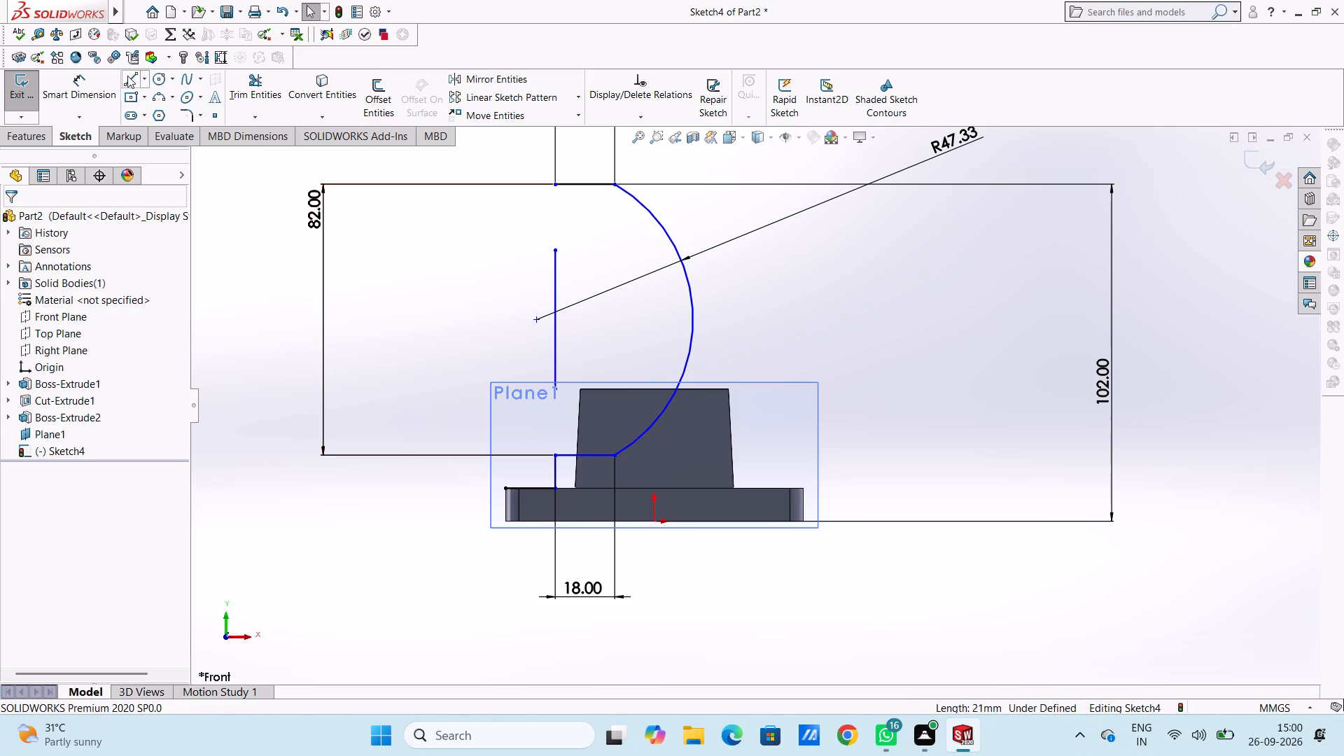
From the upper end of the 42 mm vertical line, draw a 4 mm horizontal line toward the arc and a 6 mm line down.
click(129, 75)
click(553, 248)
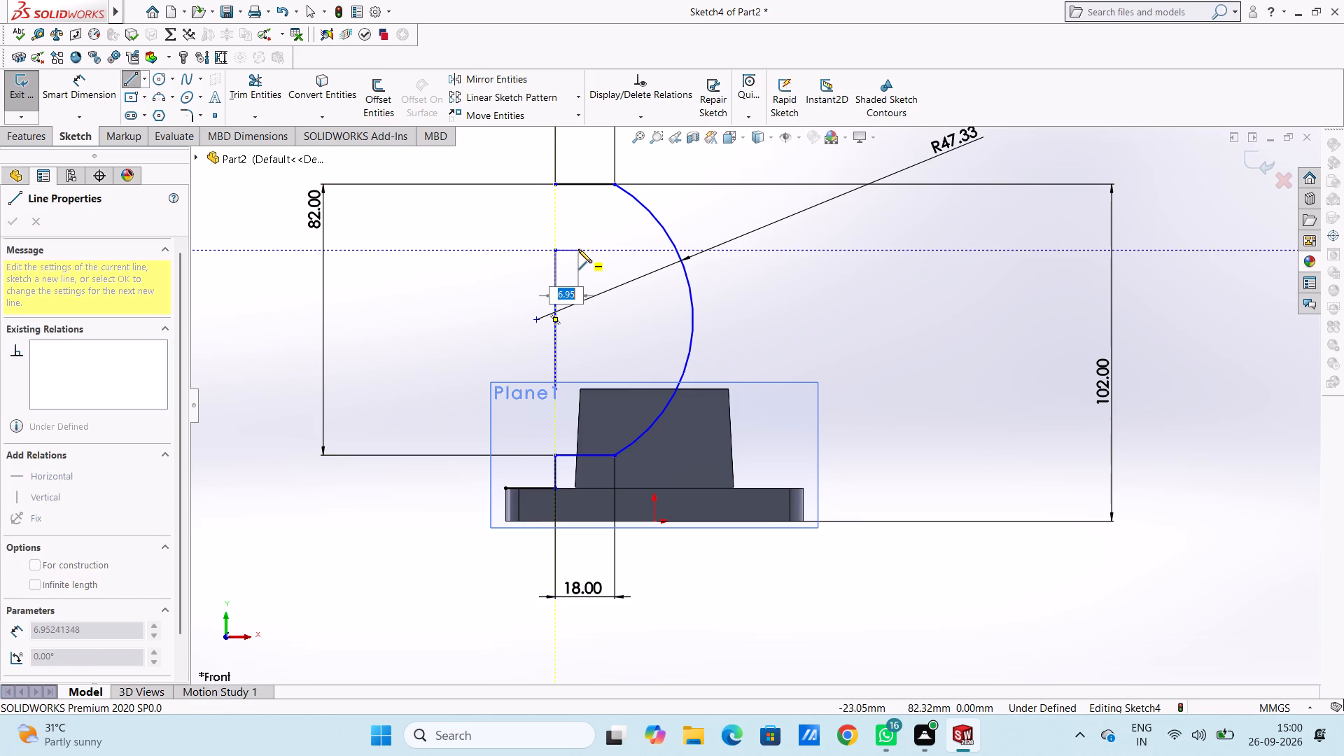
key(4)
key(Return)
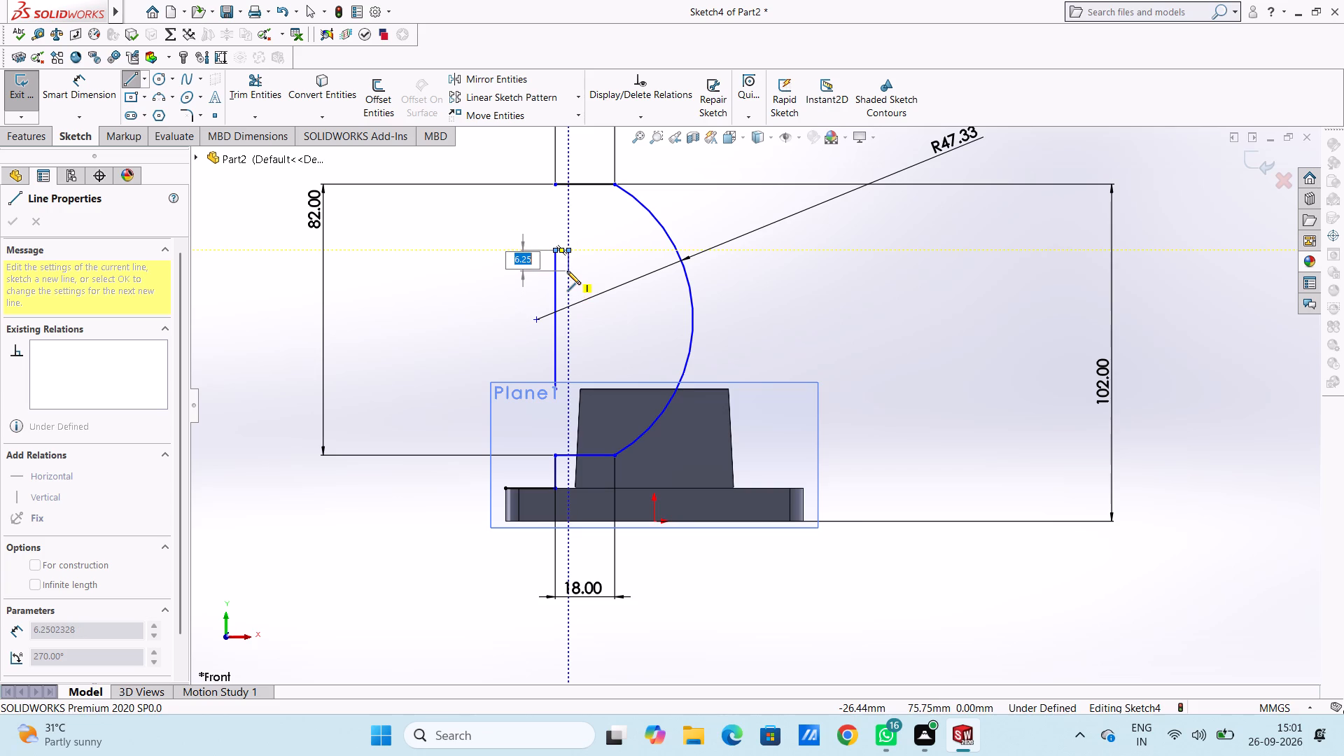
key(6)
key(Return)
key(Escape)
key(Escape)
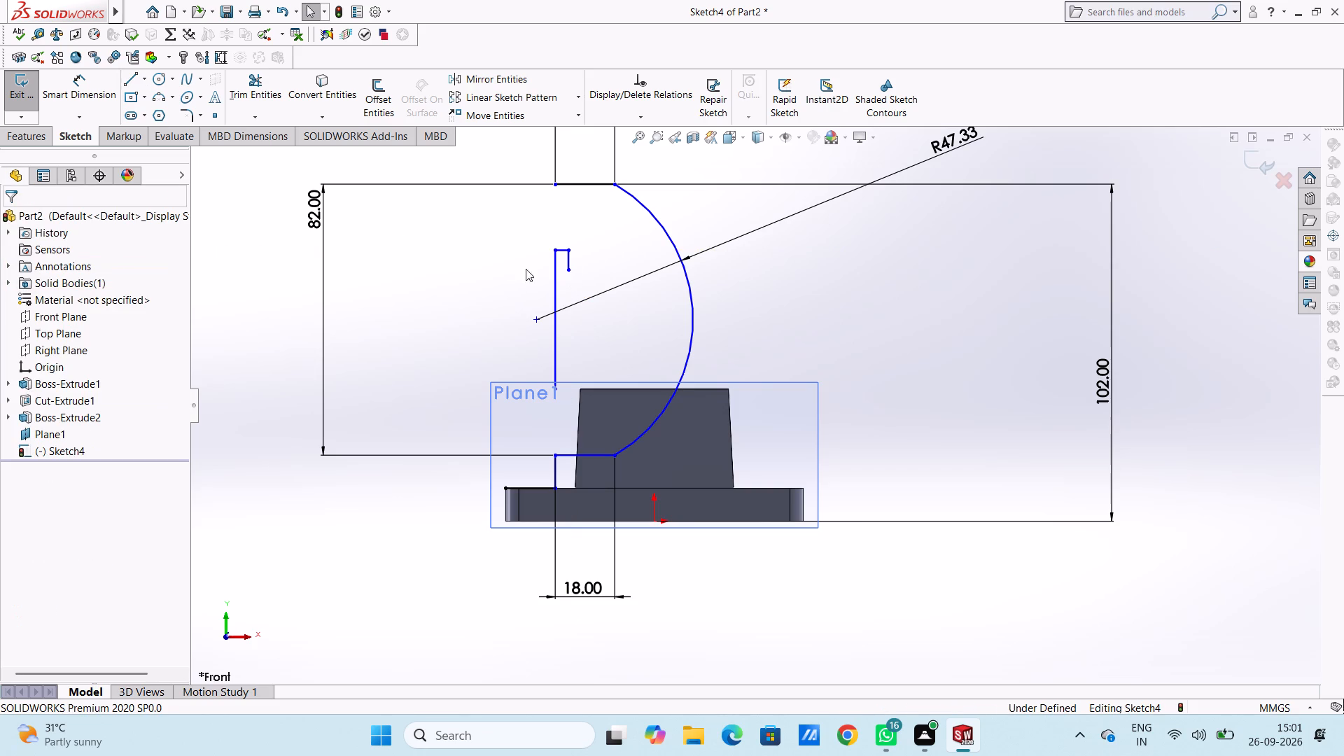
Draw a 20 mm vertical line from the top horizontal line's outer end down to the upper end of the 42 mm line.
click(128, 81)
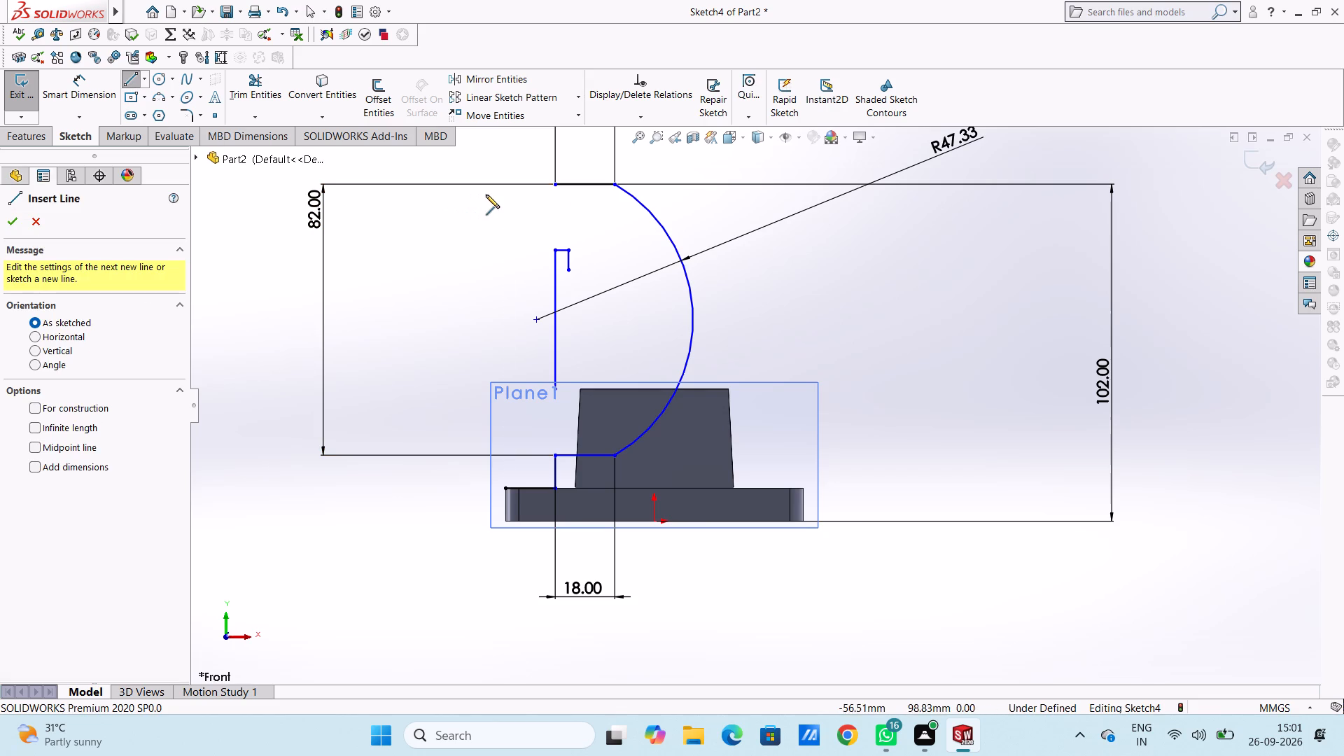
click(555, 183)
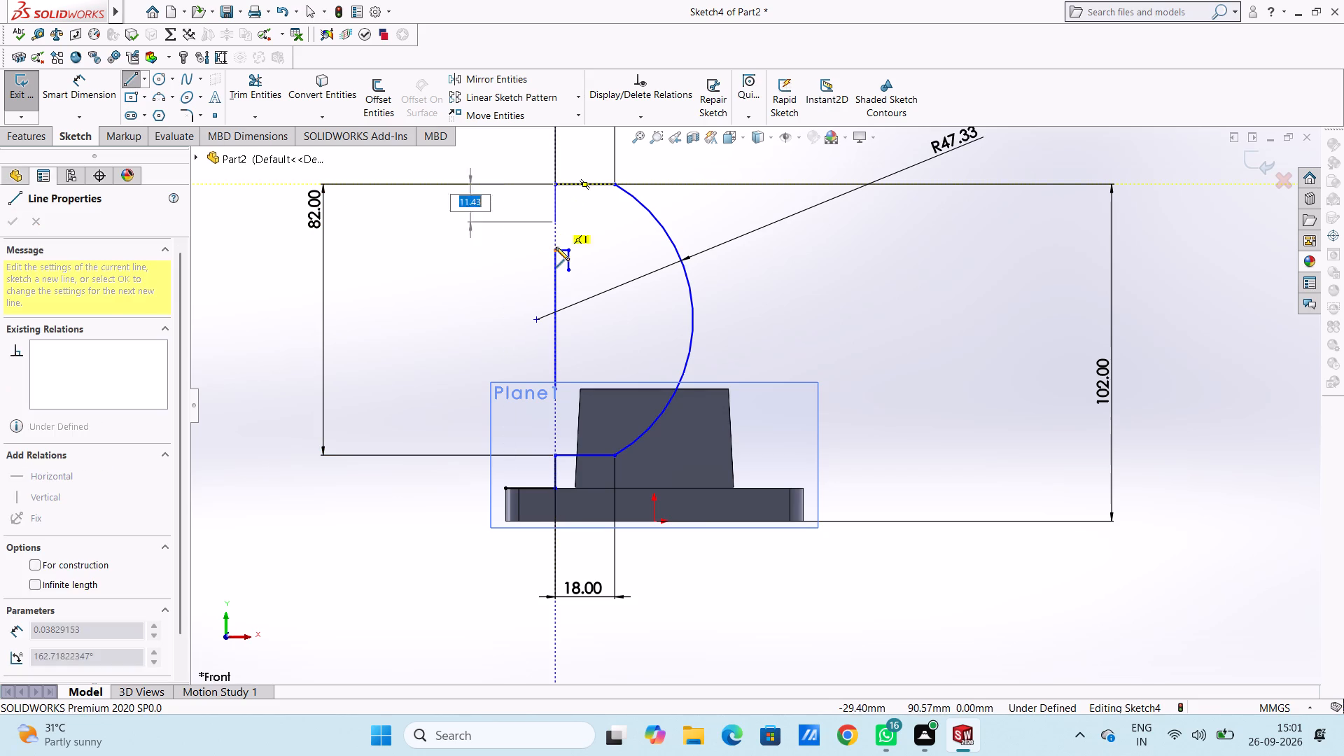
click(556, 248)
key(Escape)
key(Escape)
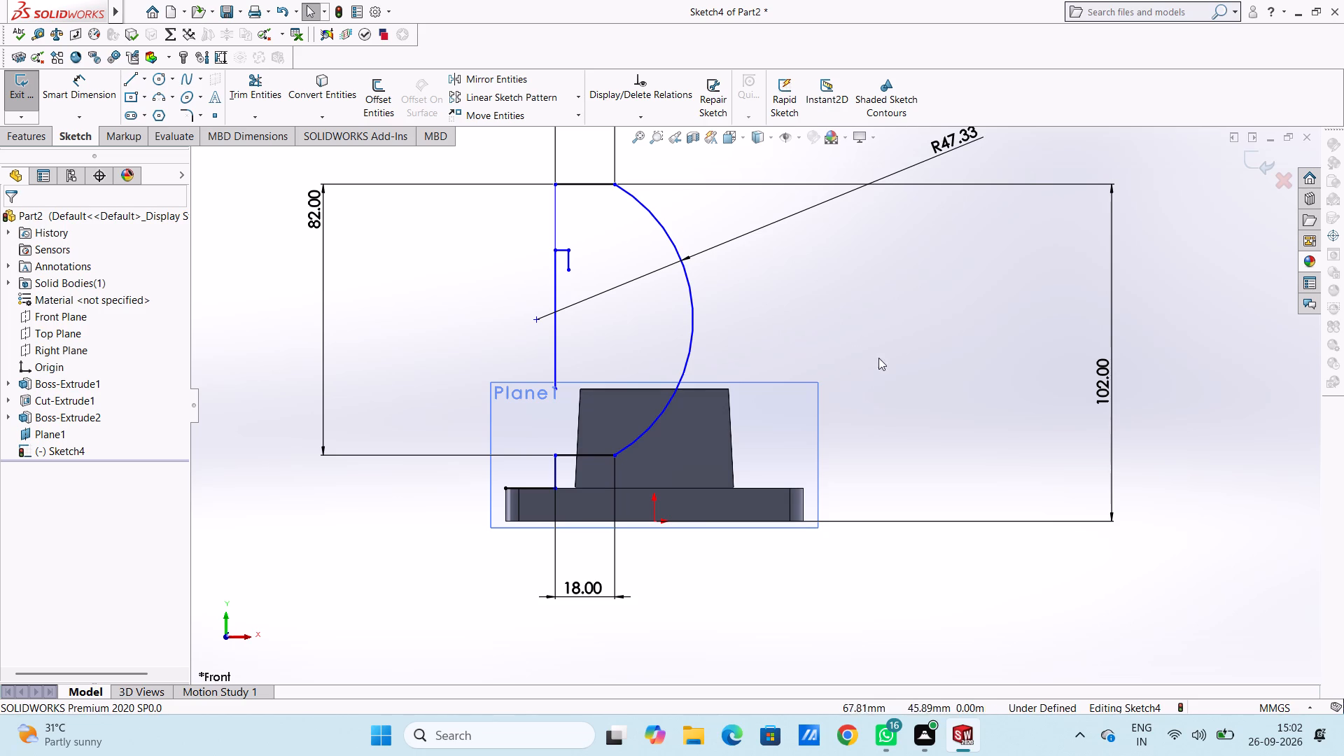
From the lower end of the 42 mm vertical line, draw a 4 mm horizontal line toward the arc and a 6 mm line up.
click(127, 80)
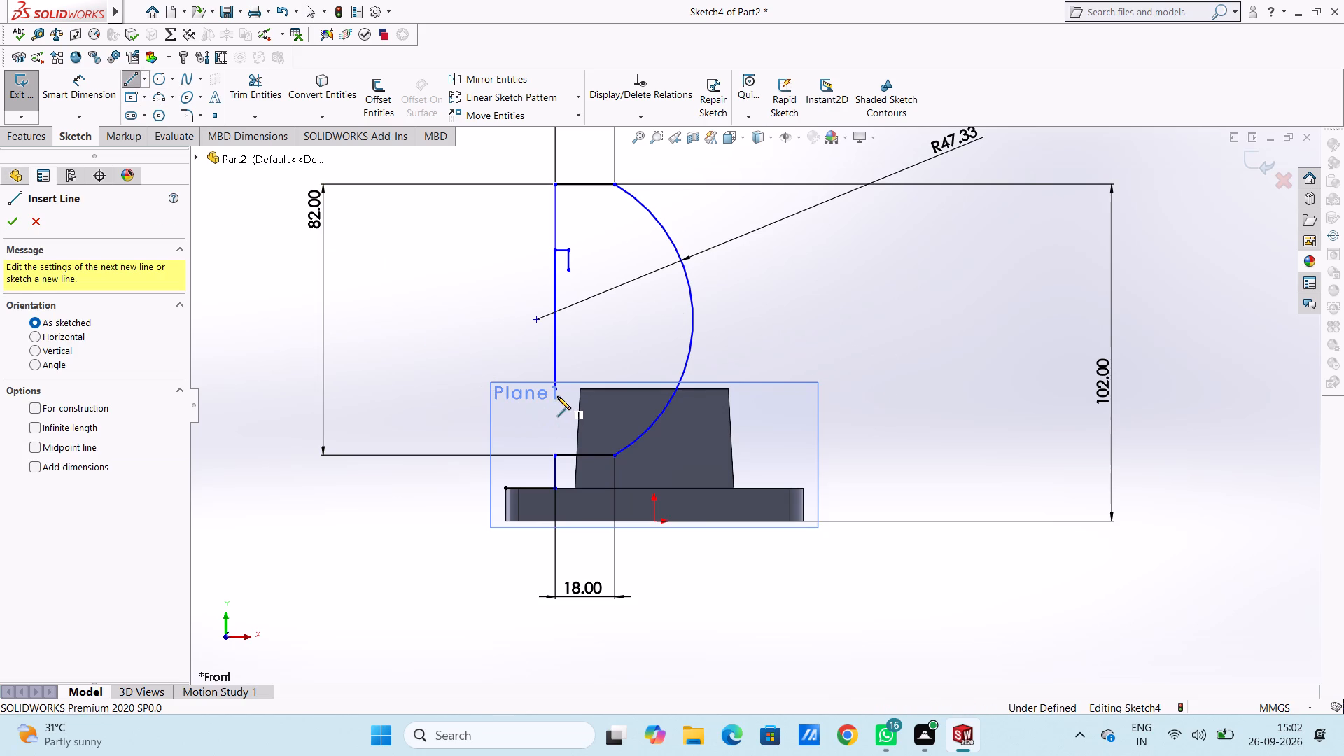
click(554, 386)
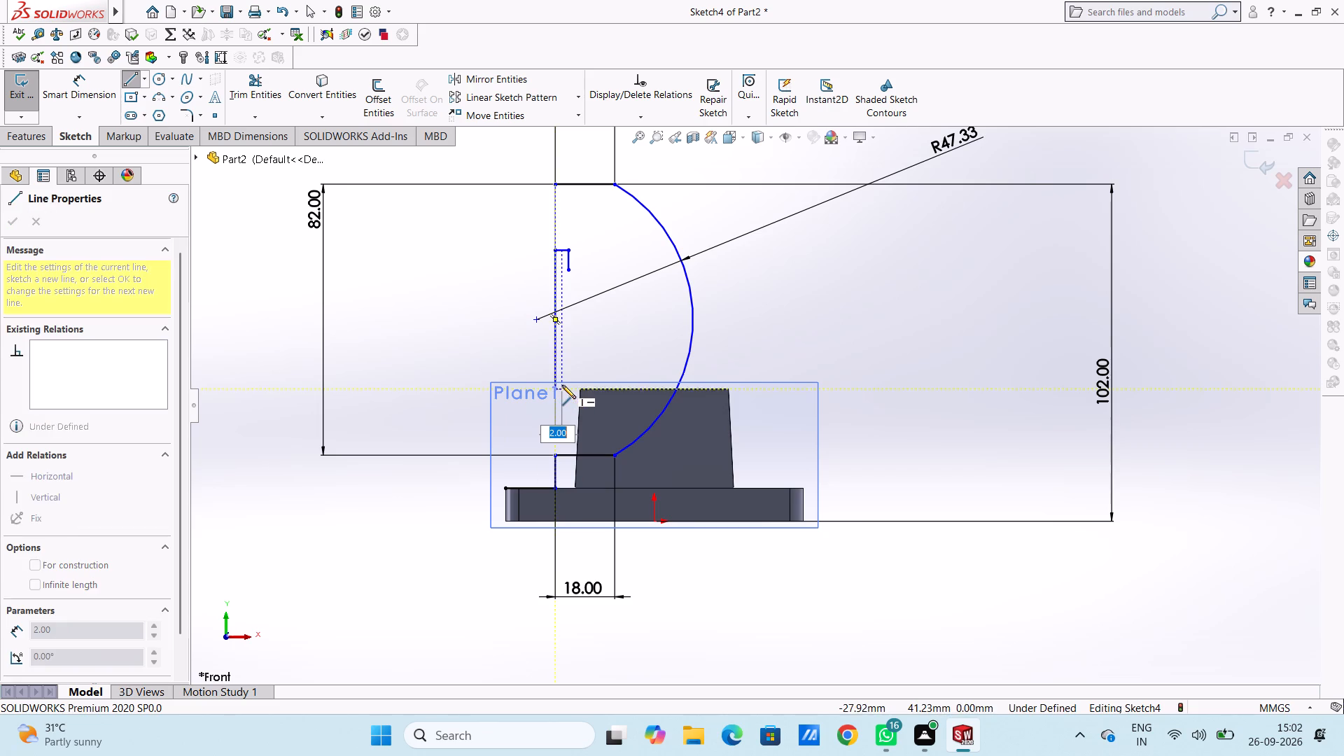
click(568, 387)
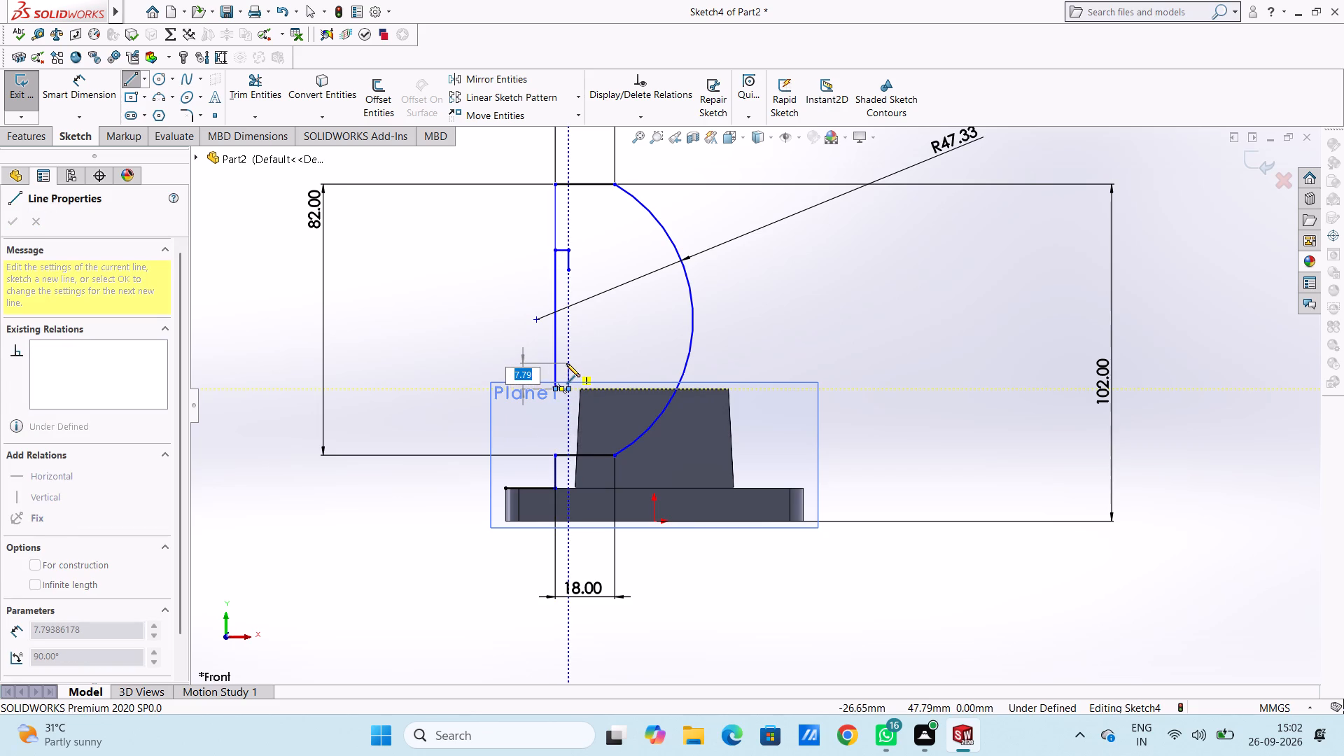
key(6)
key(Return)
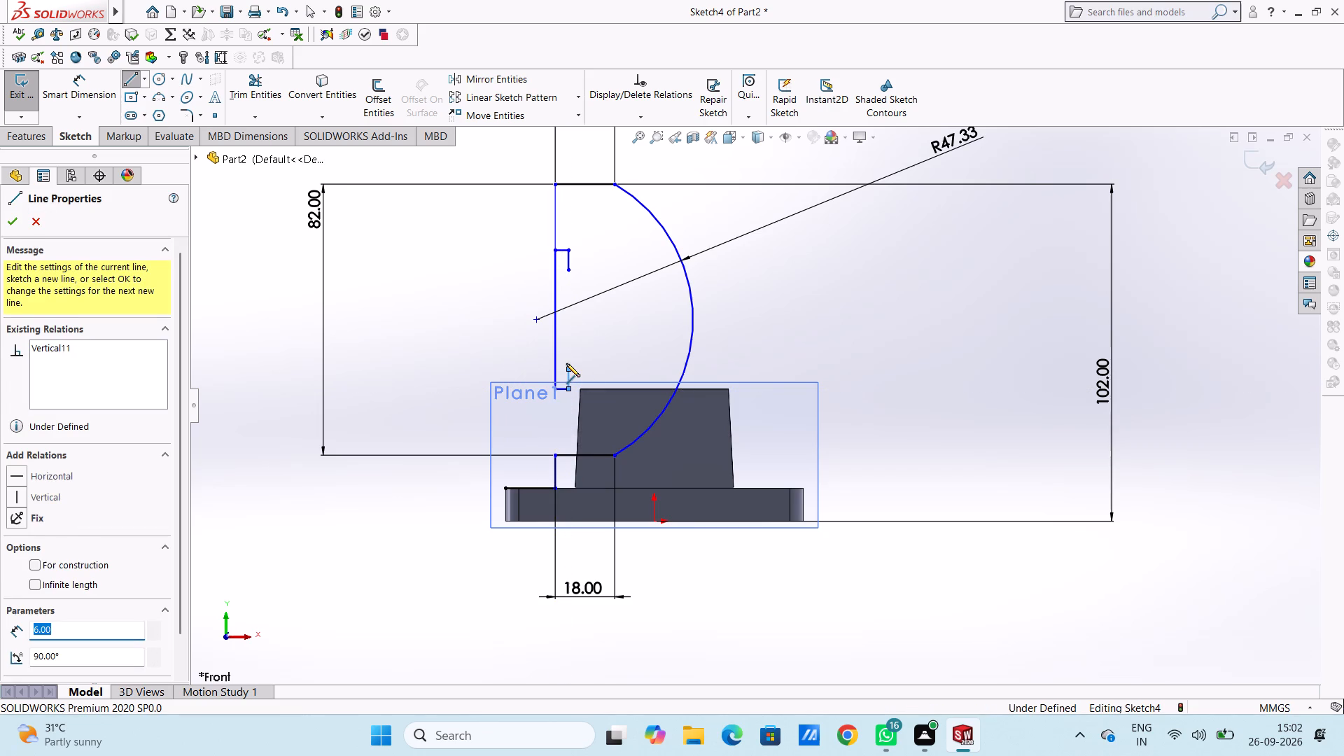
key(Escape)
key(Escape)
key(Escape)
Delete the 42 mm vertical line between the two small steps.
click(552, 355)
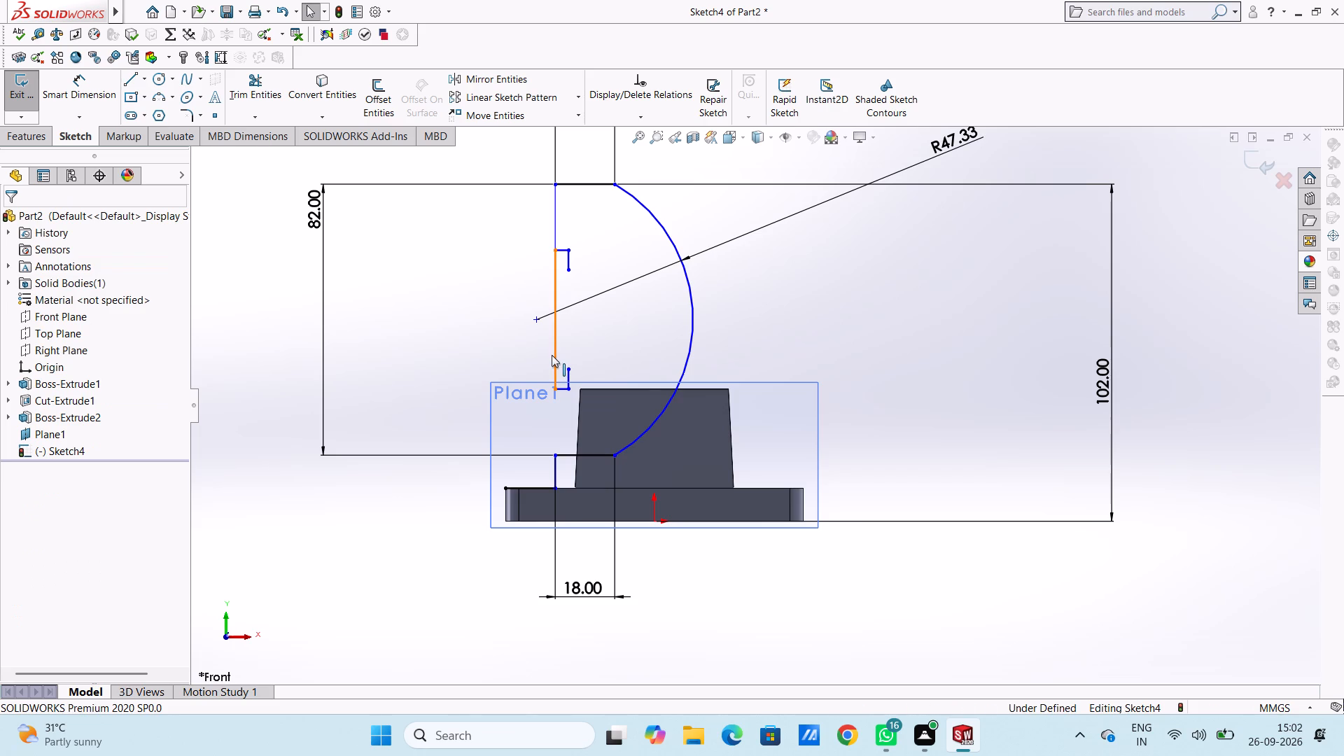
key(Delete)
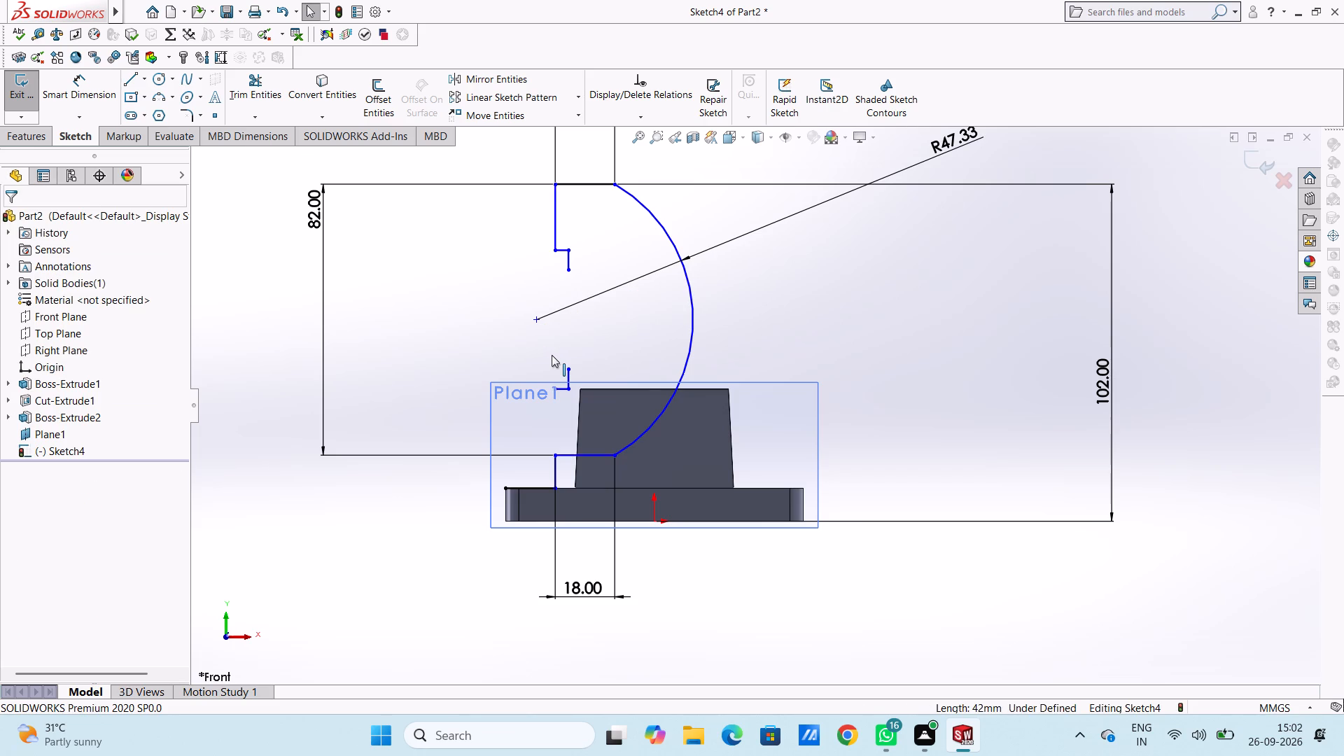
Draw a 20 mm vertical line from the lower step's outer corner down to the outer end of the lower horizontal line.
click(127, 80)
click(554, 391)
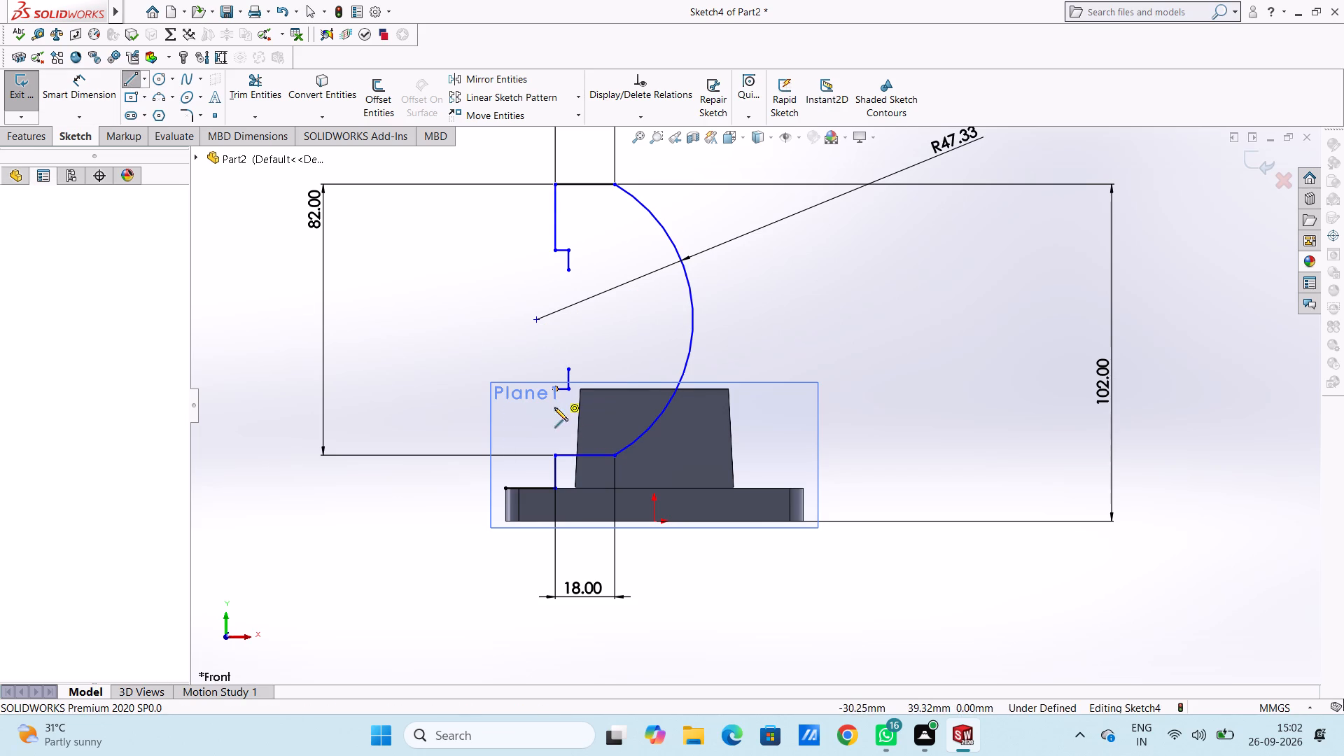
click(554, 454)
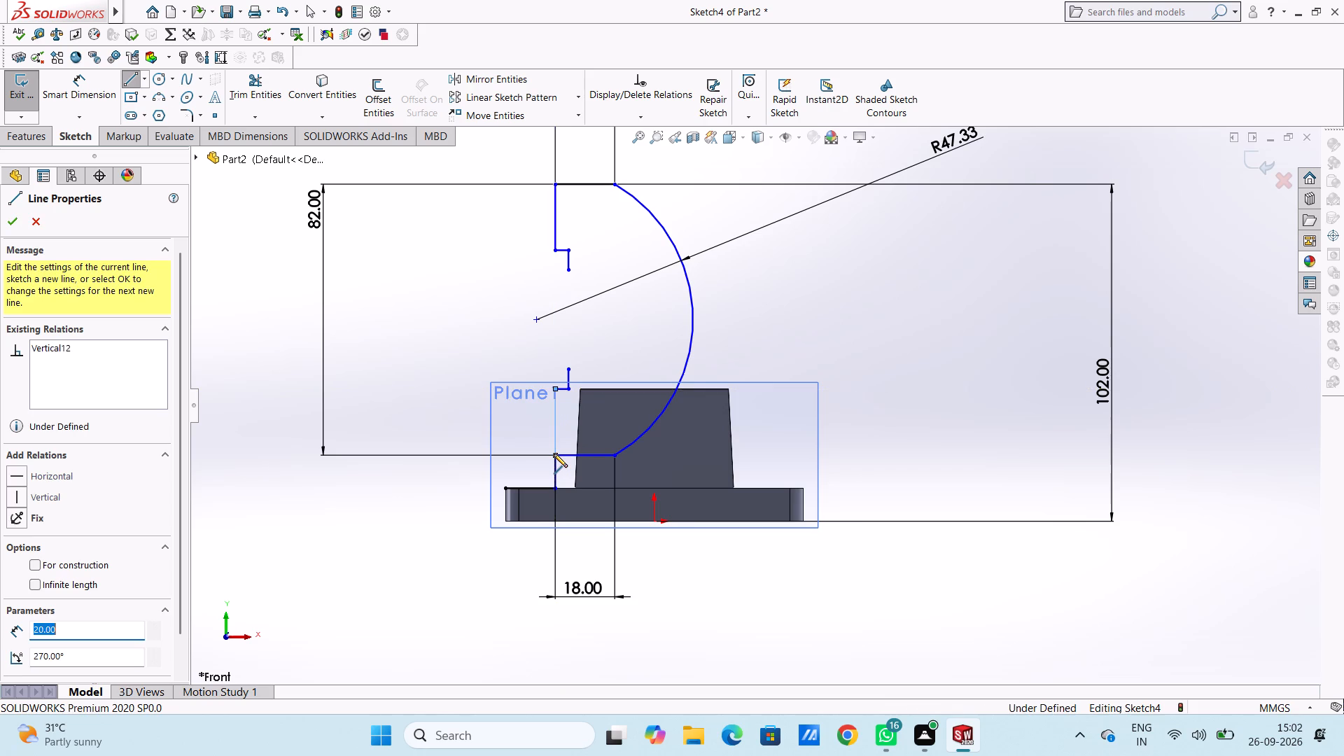
key(Escape)
key(Escape)
Dimension the length of the upper outer vertical line, placing the dimension outside the profile.
scroll(554, 454, up, 3)
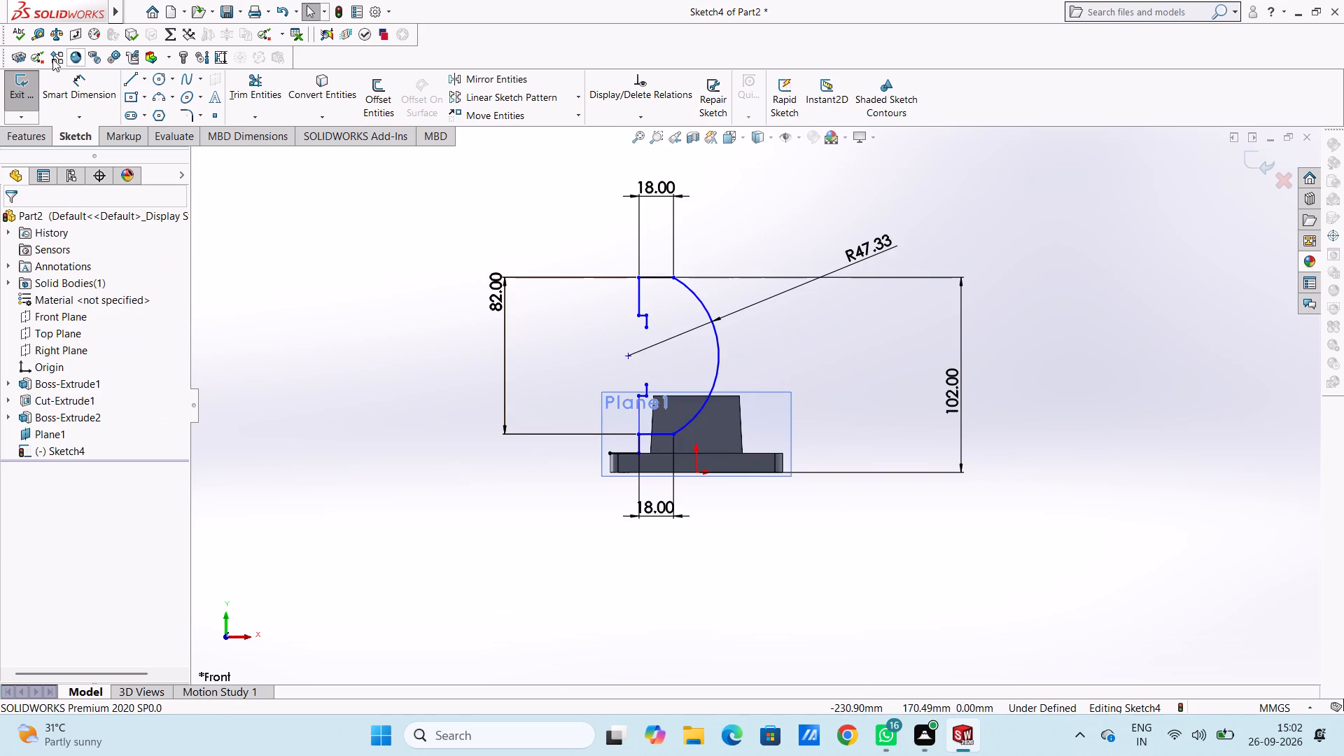
click(63, 76)
click(638, 293)
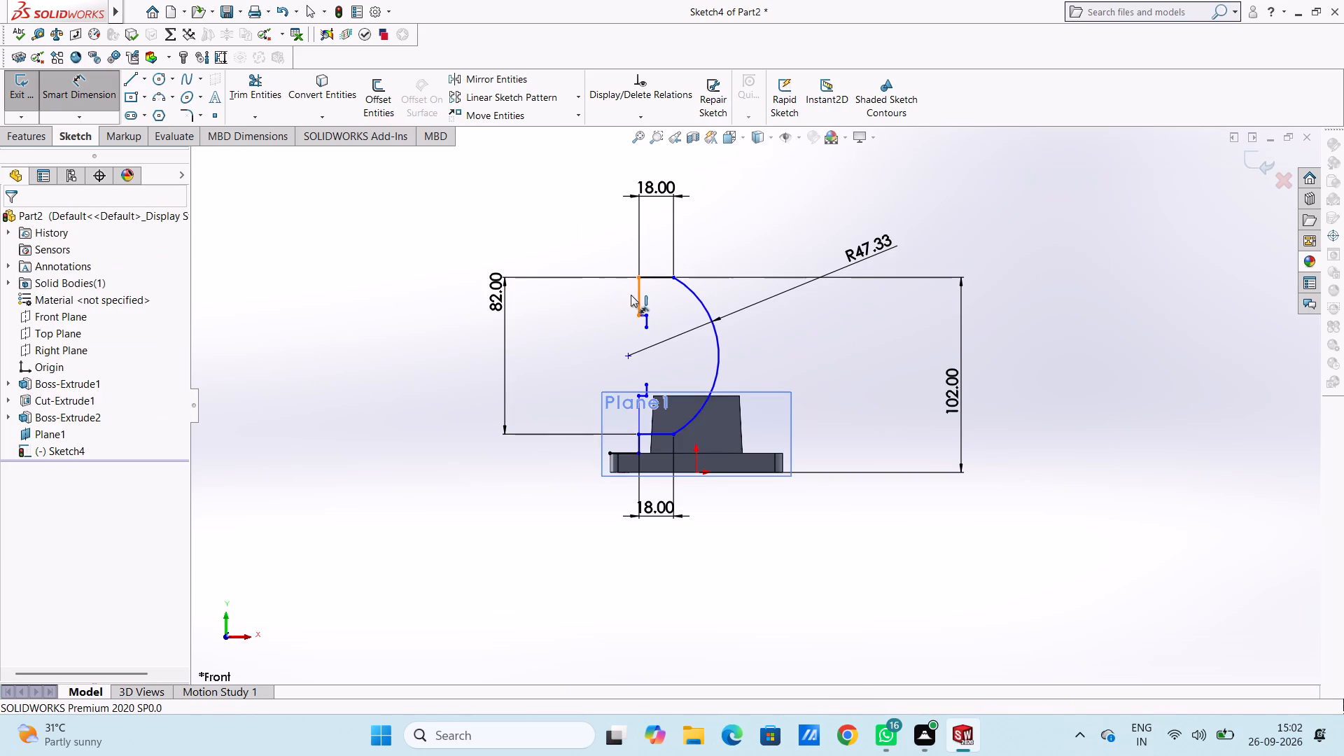
click(402, 309)
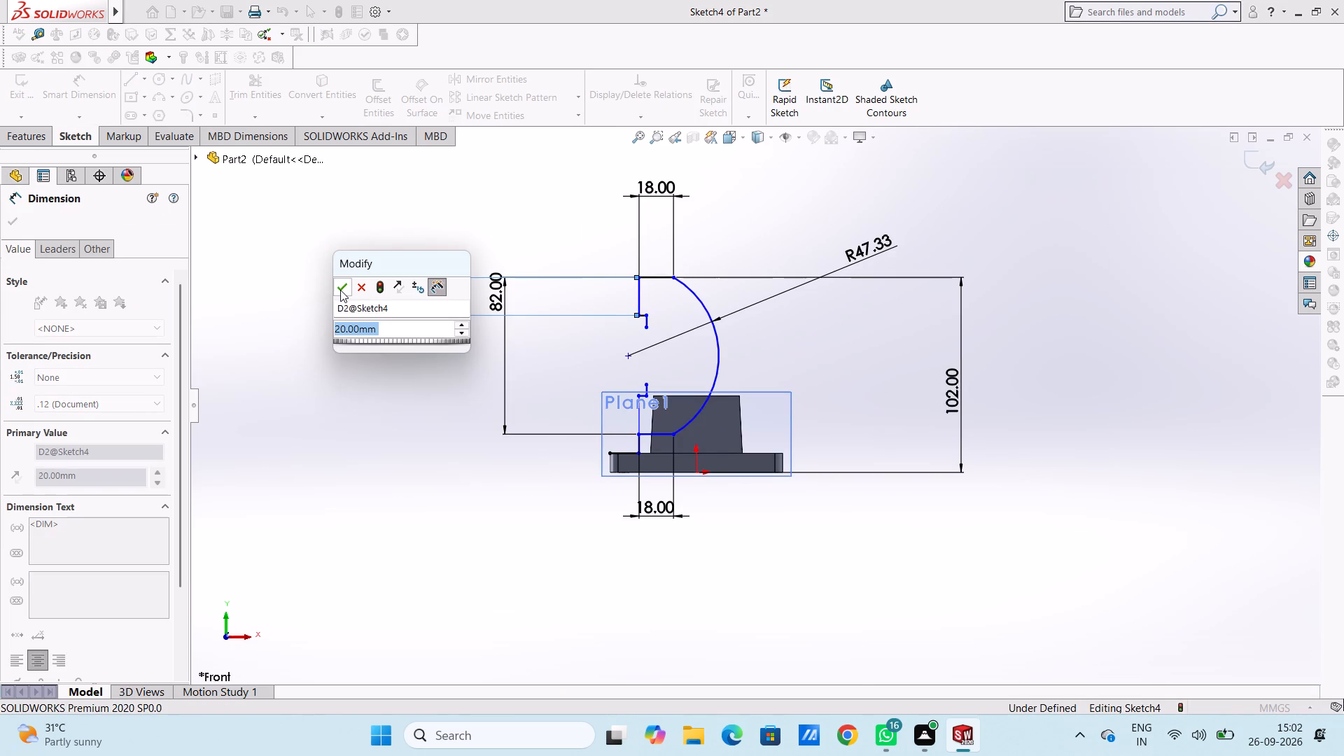
click(340, 290)
click(322, 269)
Dimension the upper step's short horizontal line and its short vertical line.
scroll(658, 318, down, 5)
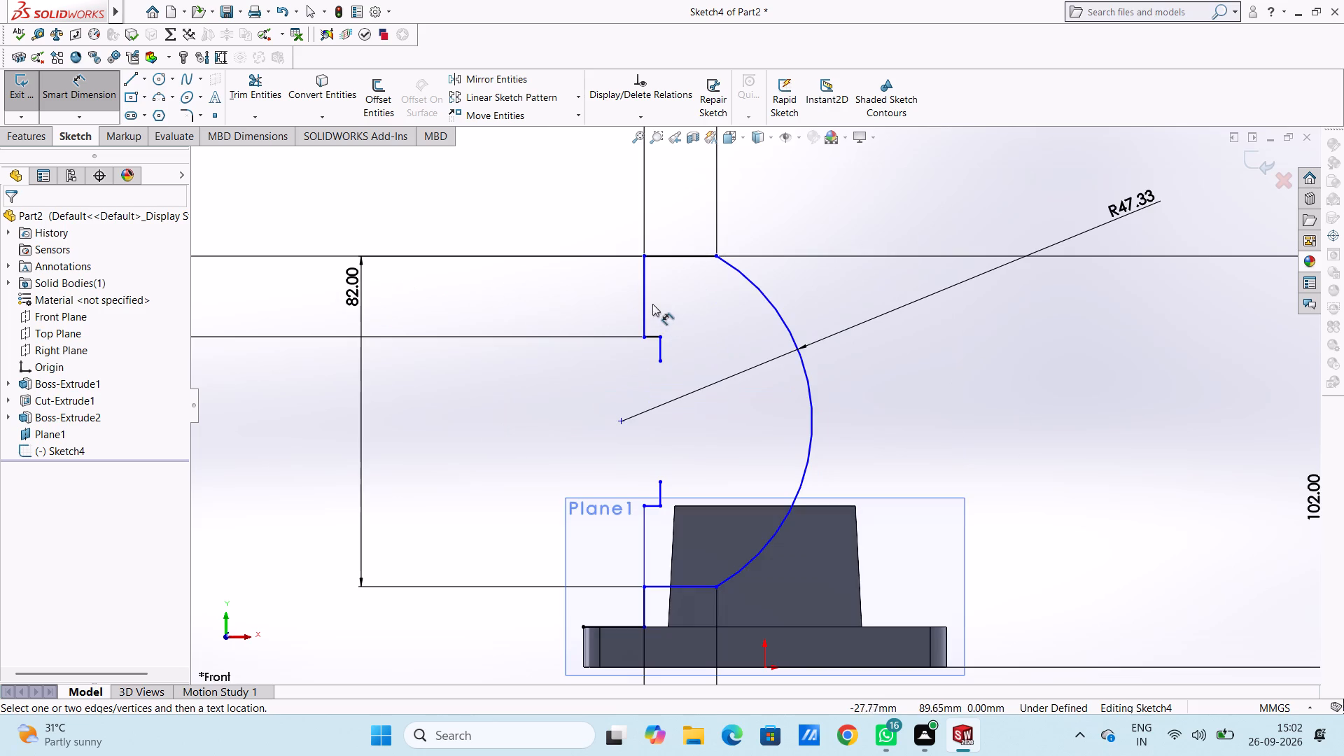
click(653, 336)
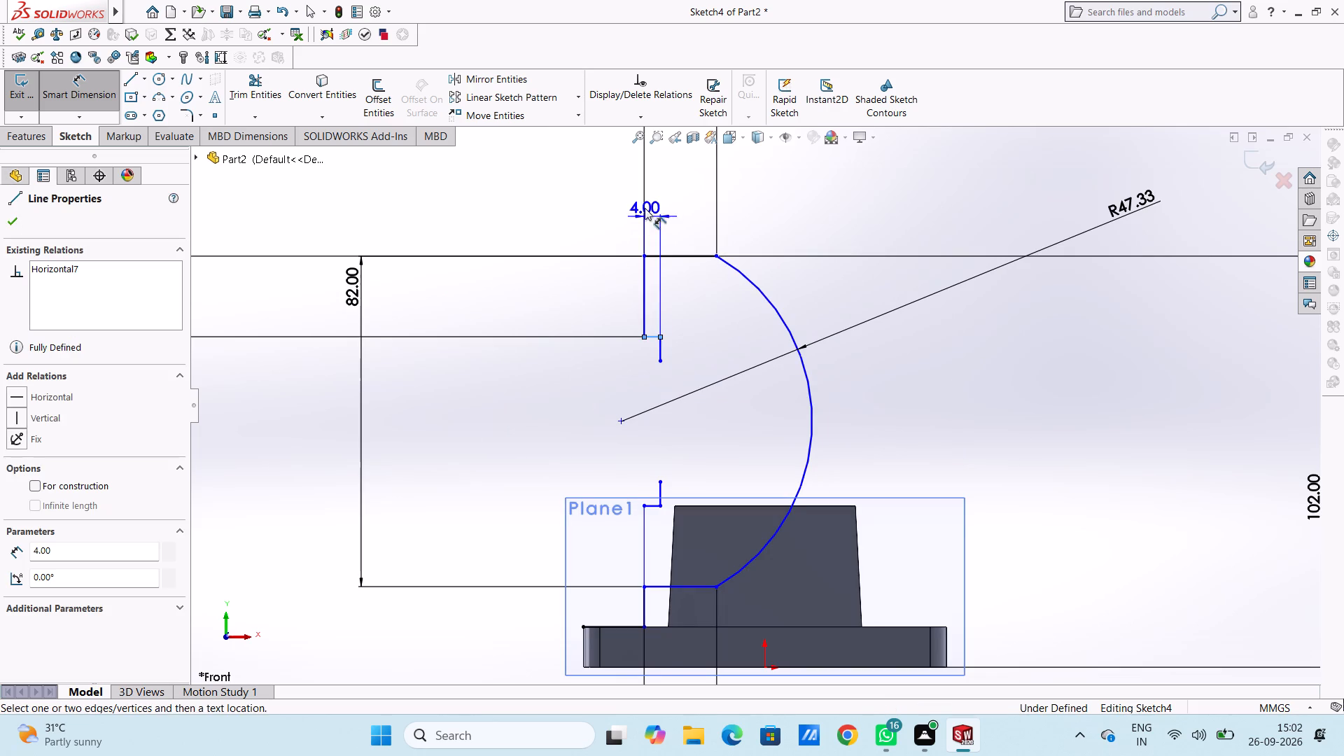
click(643, 183)
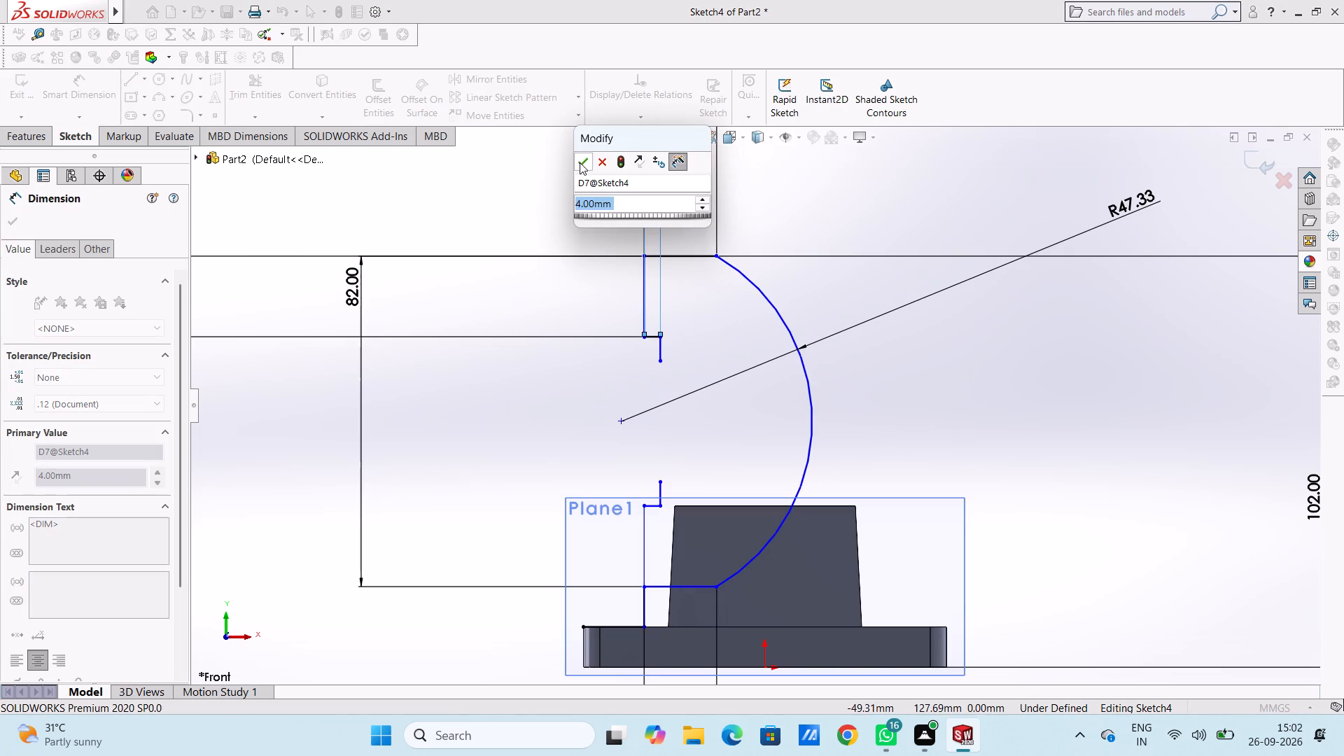
click(580, 162)
click(535, 174)
click(661, 346)
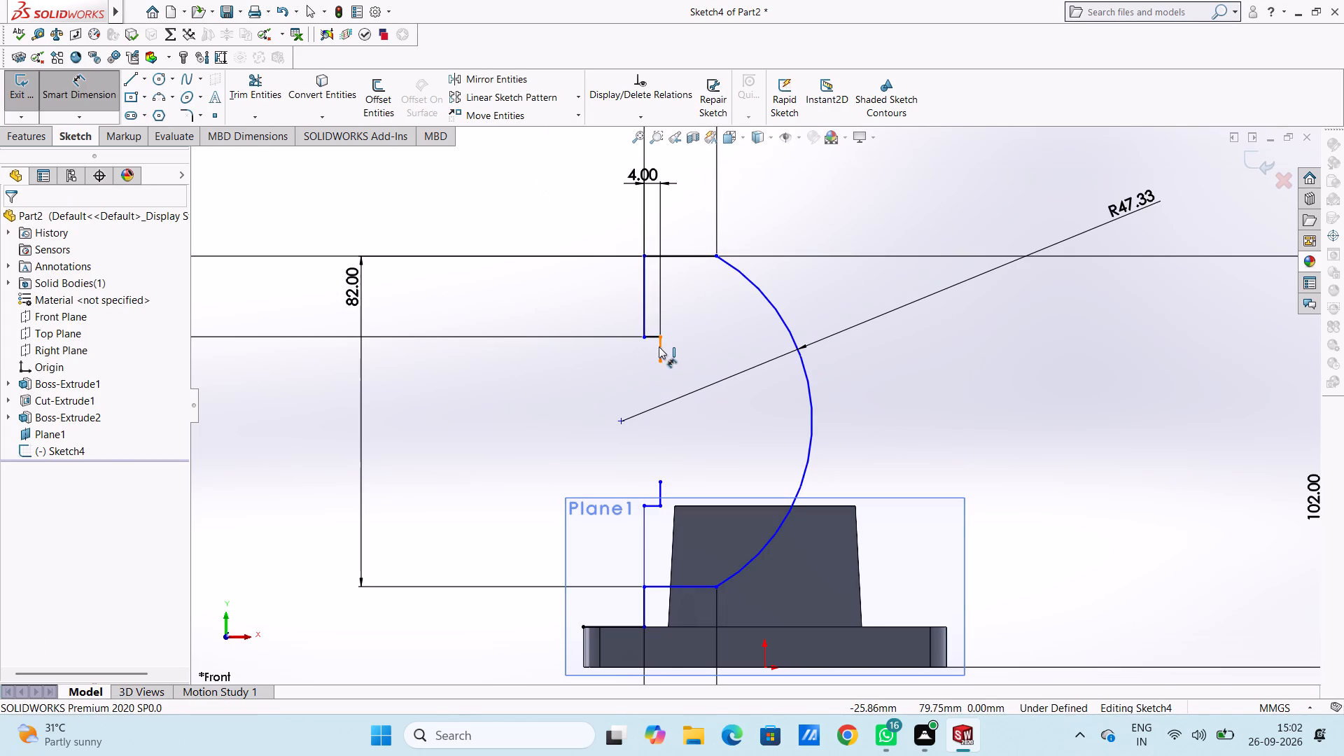
click(439, 353)
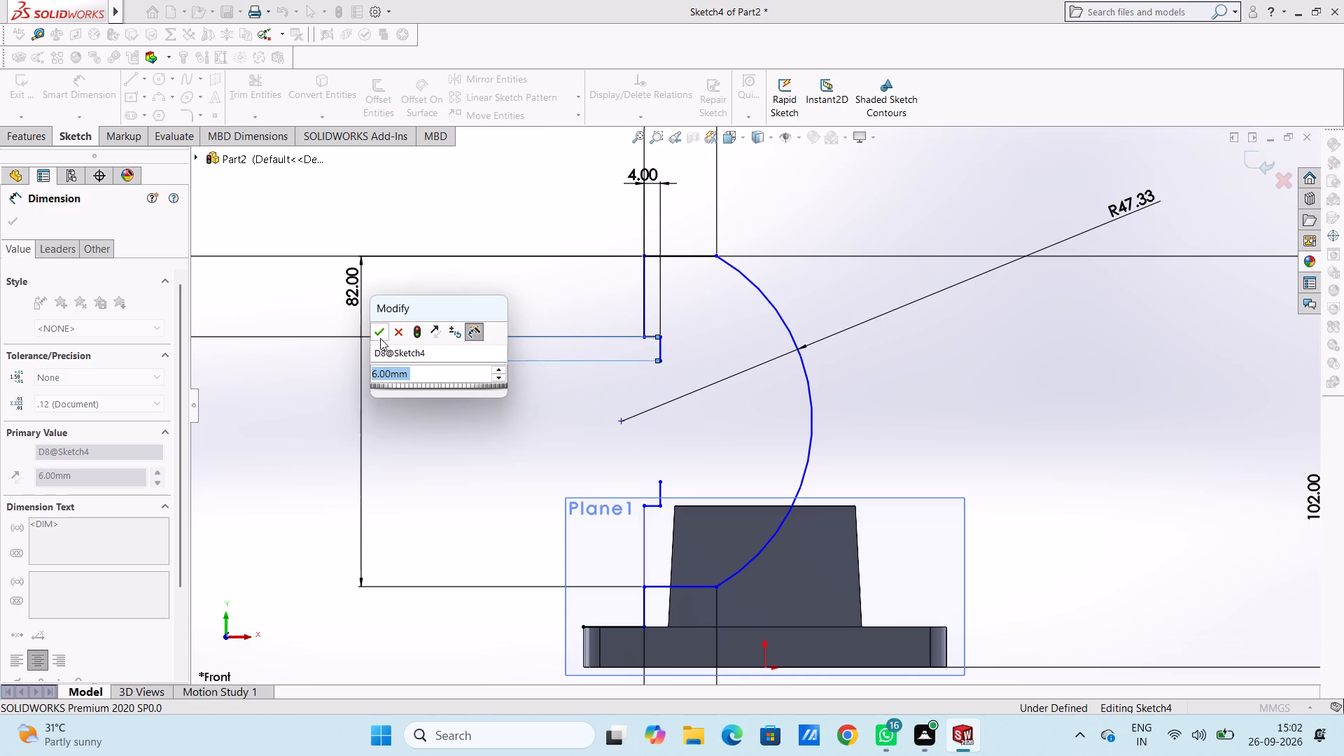
click(380, 337)
click(372, 319)
Dimension the length of the outer vertical line between the lower step and the lower horizontal line.
scroll(581, 384, up, 3)
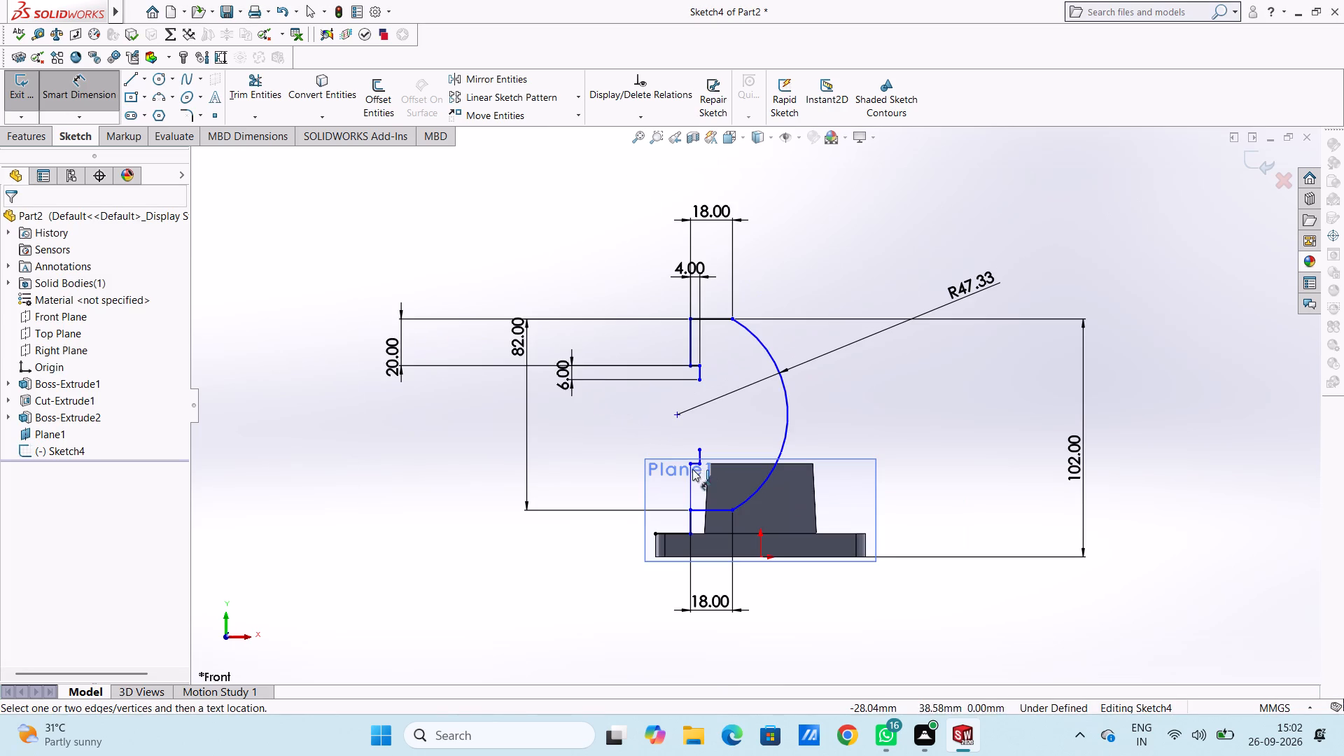
click(688, 478)
click(503, 468)
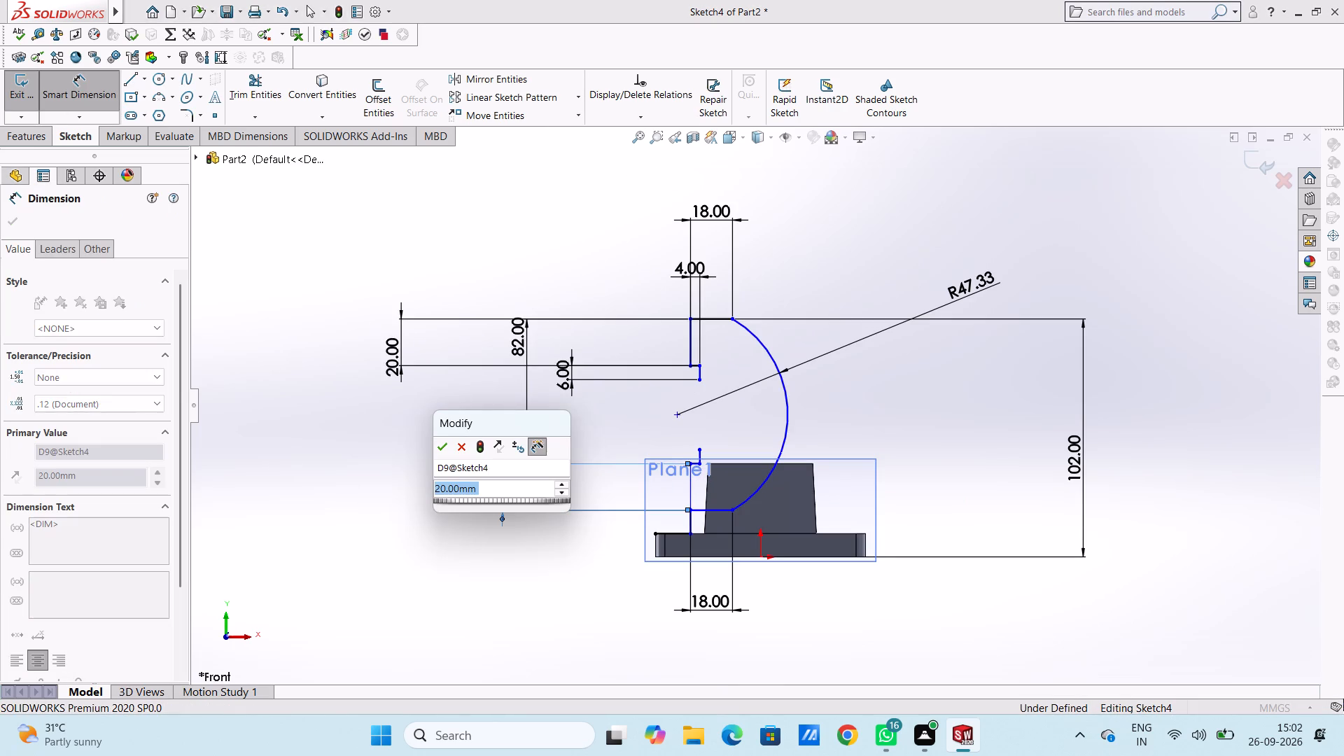
click(441, 447)
click(418, 452)
Dimension the lower step's short horizontal line below the plate and its short vertical line beside the profile.
scroll(652, 456, down, 3)
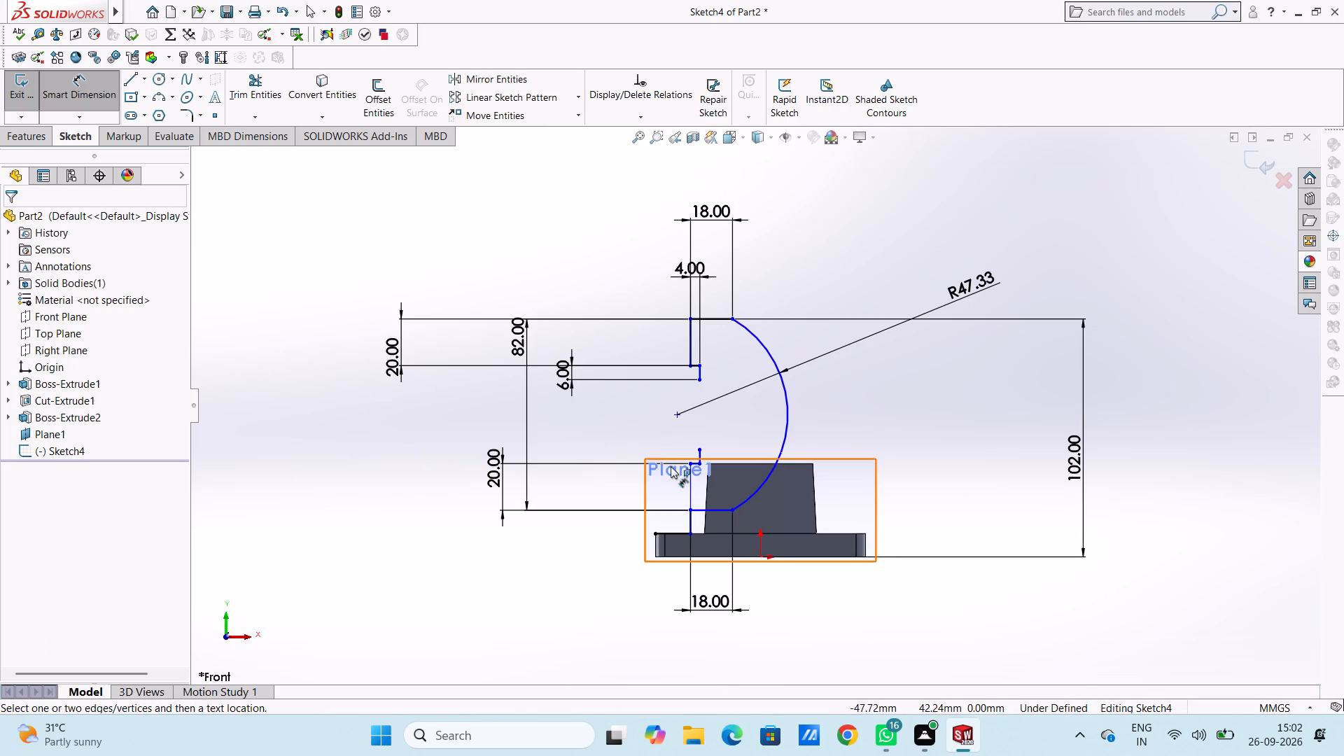
scroll(671, 466, down, 2)
scroll(787, 507, up, 4)
scroll(775, 456, down, 3)
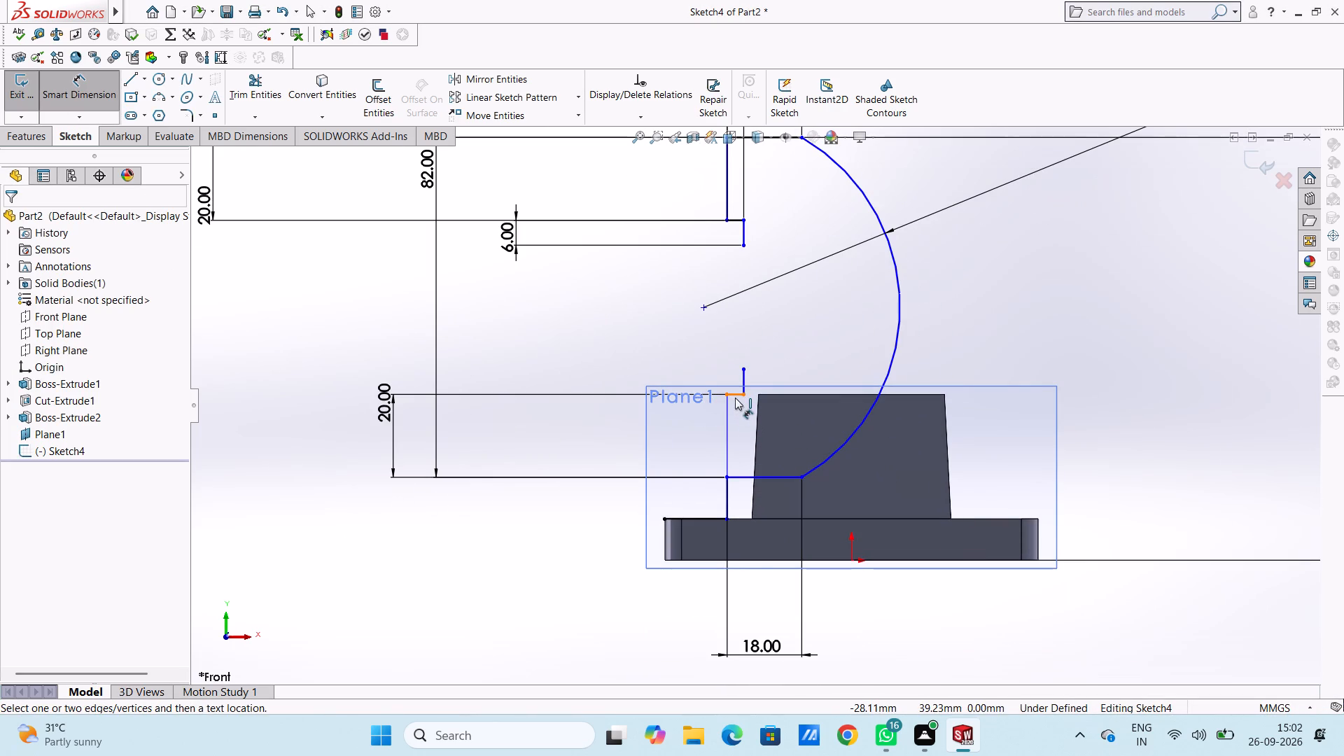
click(735, 397)
click(746, 640)
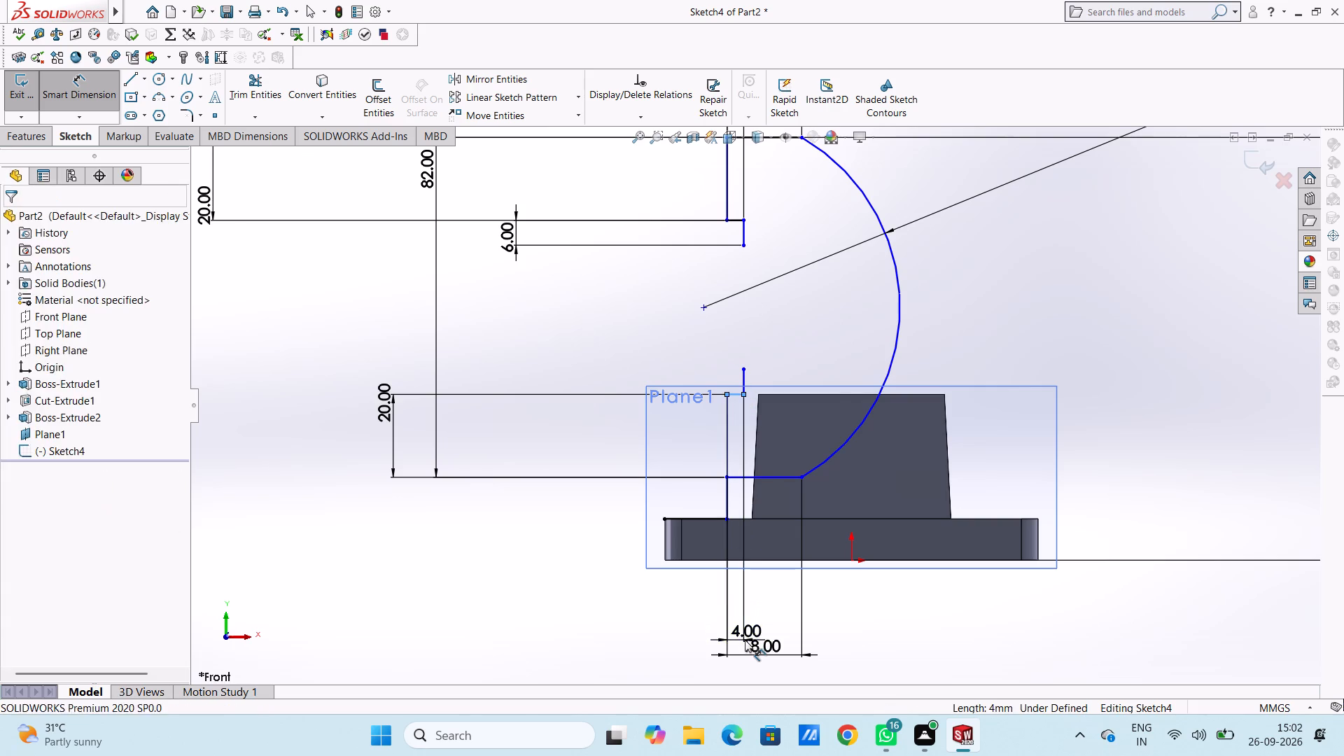
click(684, 619)
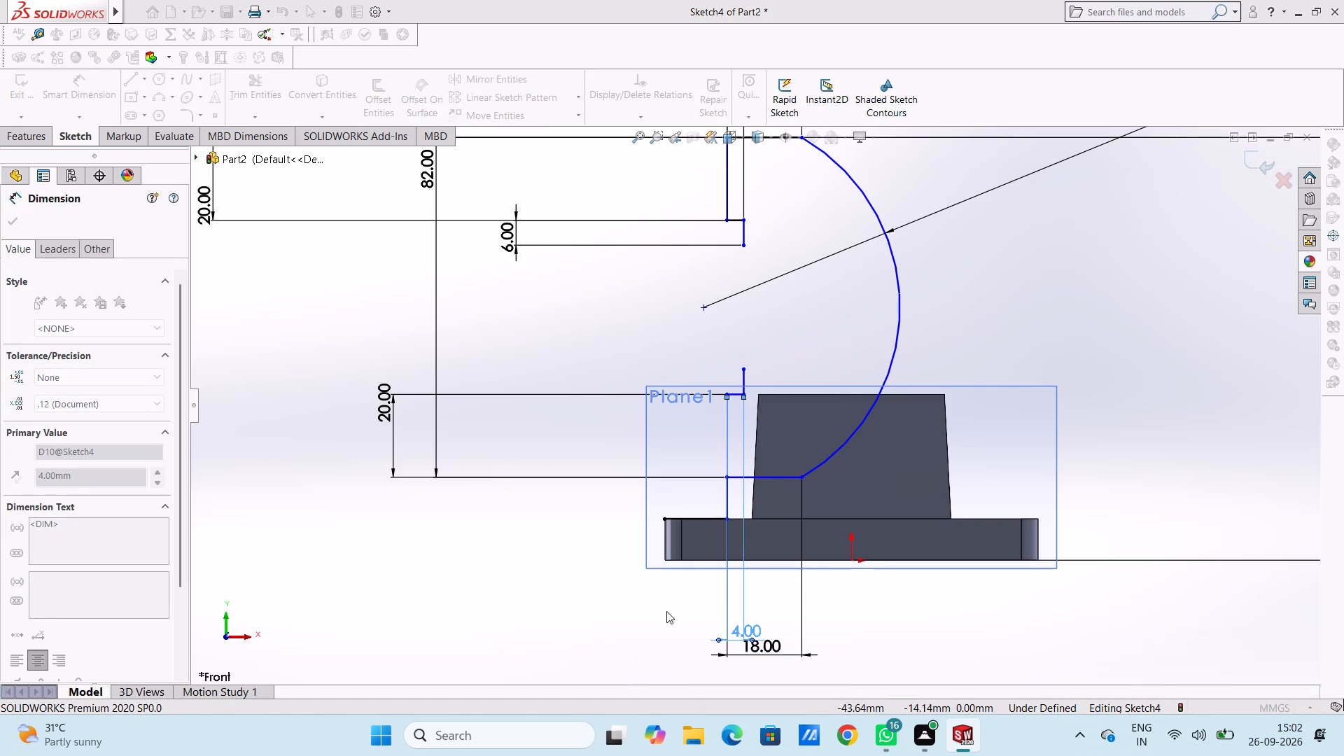
click(542, 580)
click(745, 382)
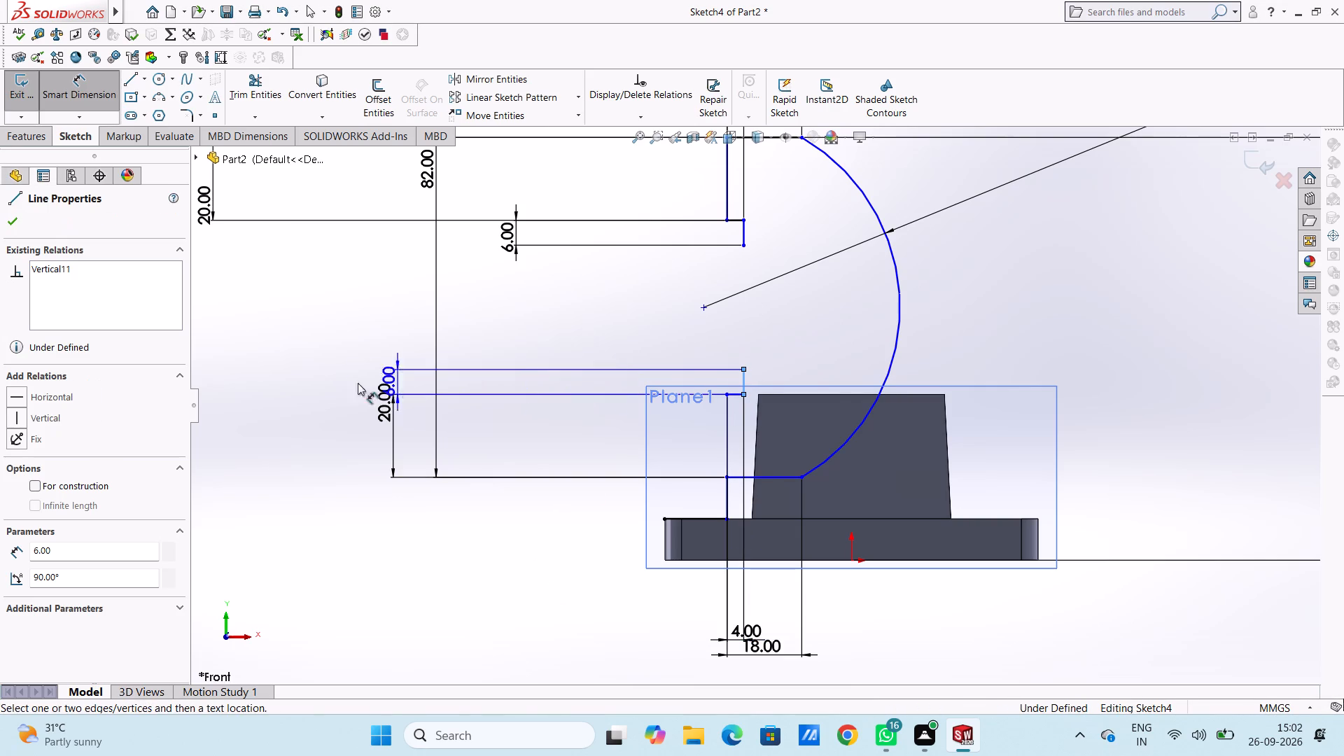
click(306, 380)
click(246, 360)
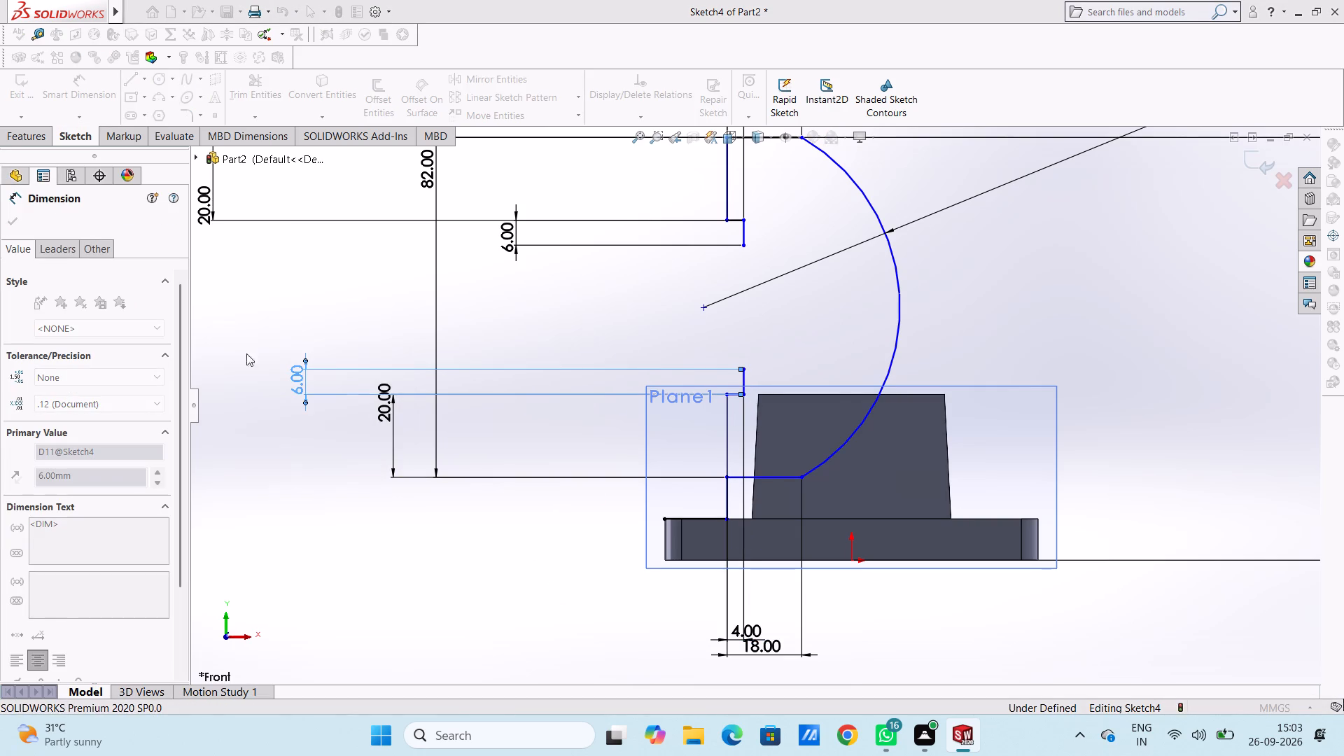
click(263, 299)
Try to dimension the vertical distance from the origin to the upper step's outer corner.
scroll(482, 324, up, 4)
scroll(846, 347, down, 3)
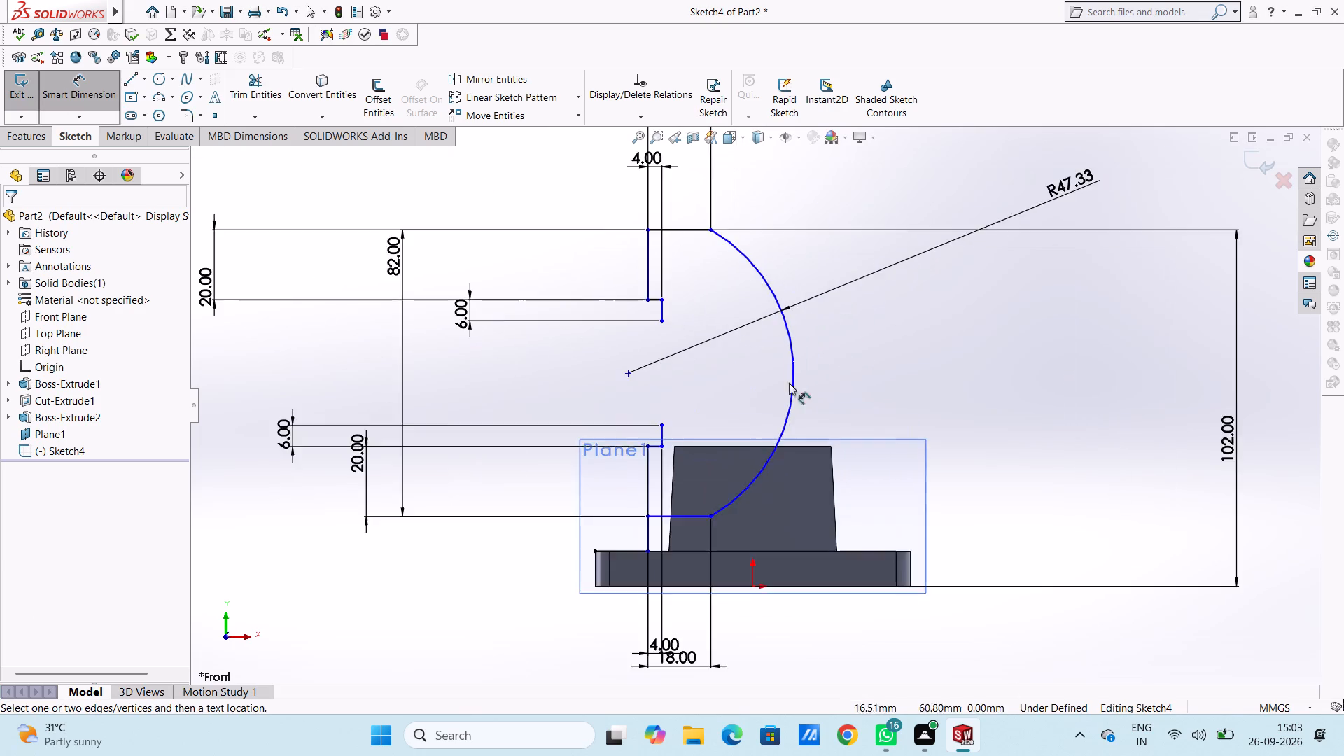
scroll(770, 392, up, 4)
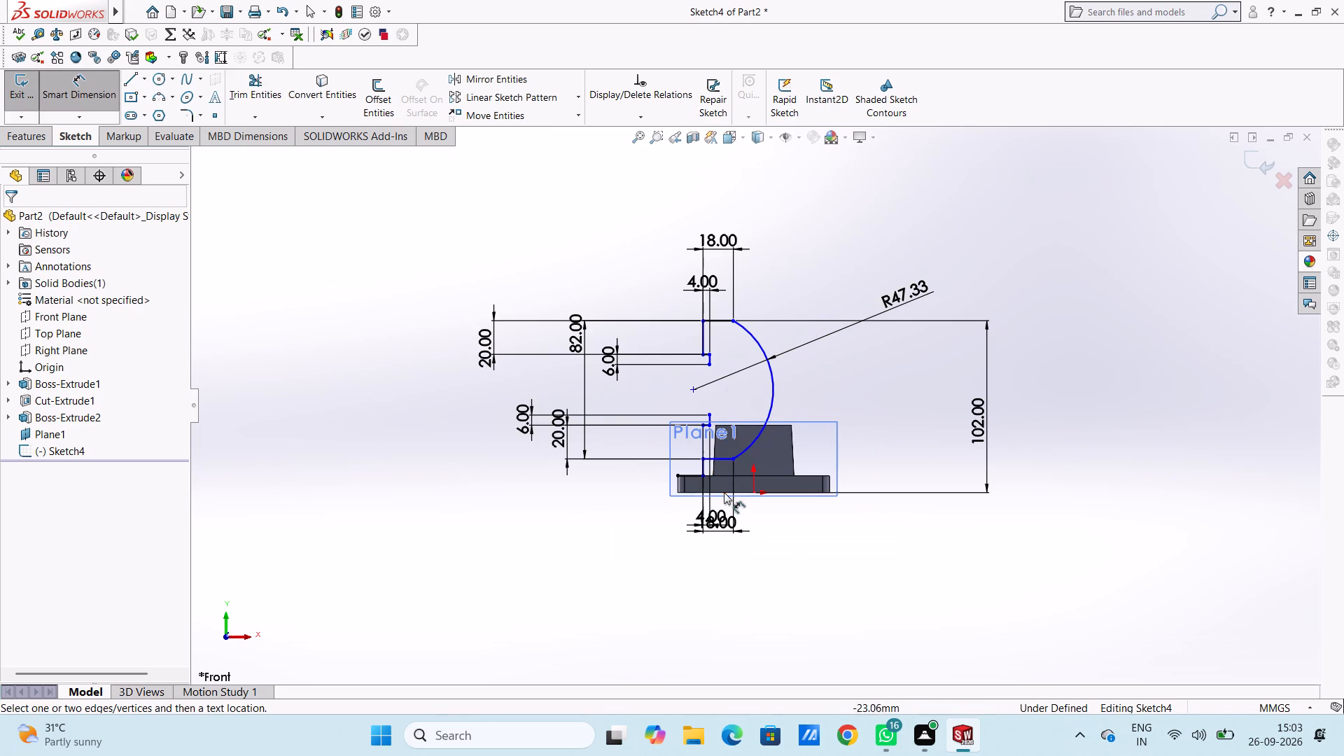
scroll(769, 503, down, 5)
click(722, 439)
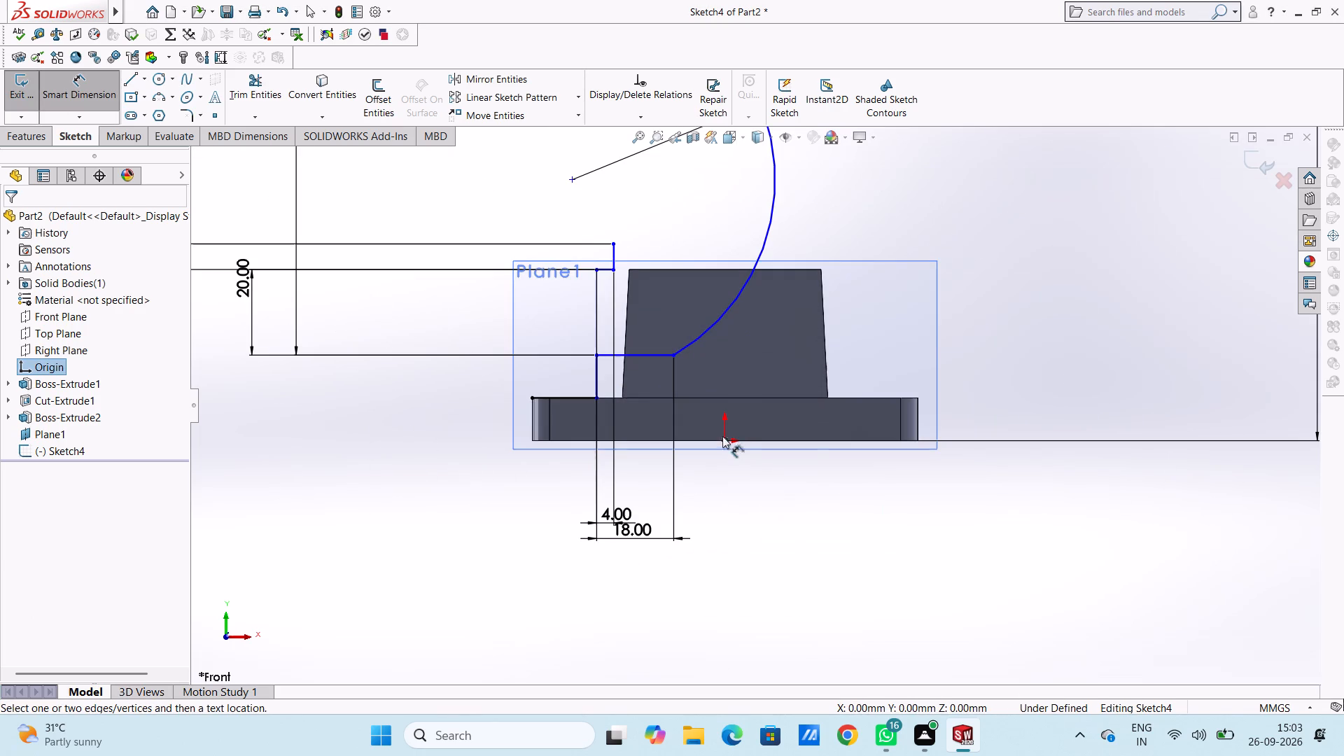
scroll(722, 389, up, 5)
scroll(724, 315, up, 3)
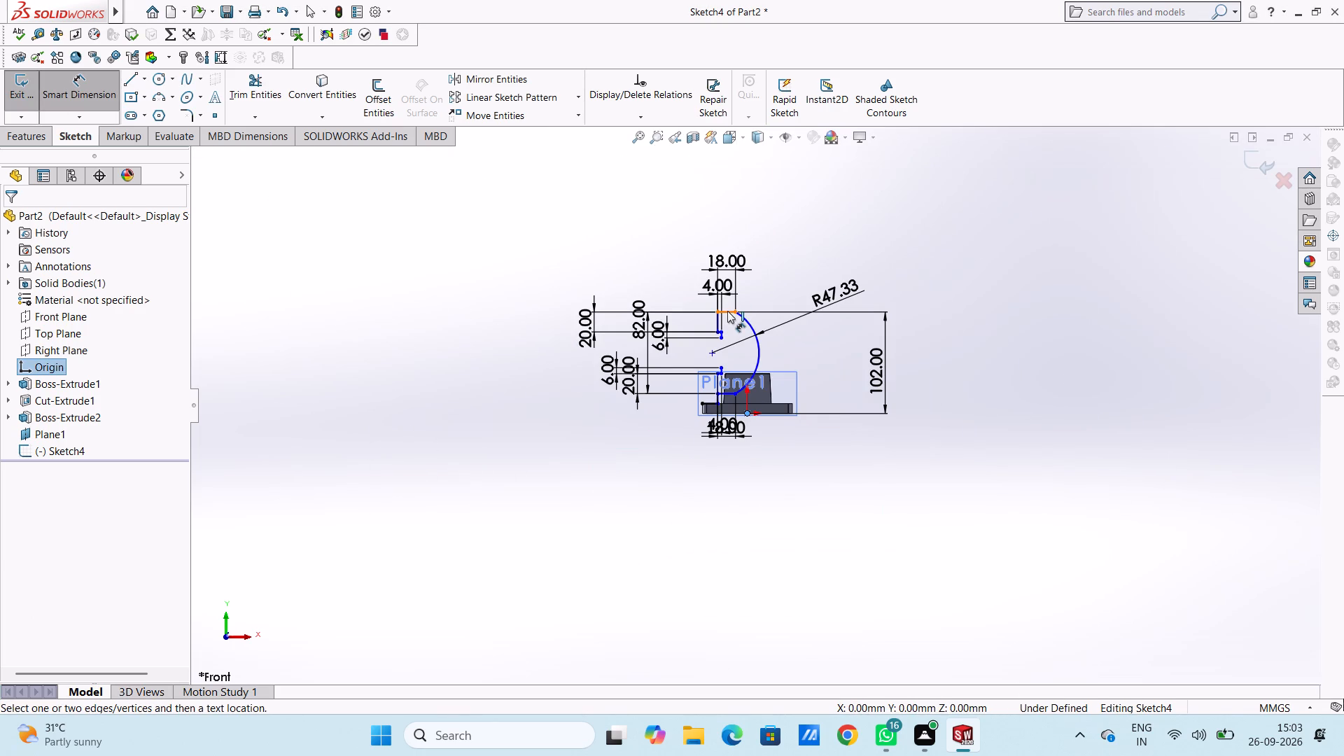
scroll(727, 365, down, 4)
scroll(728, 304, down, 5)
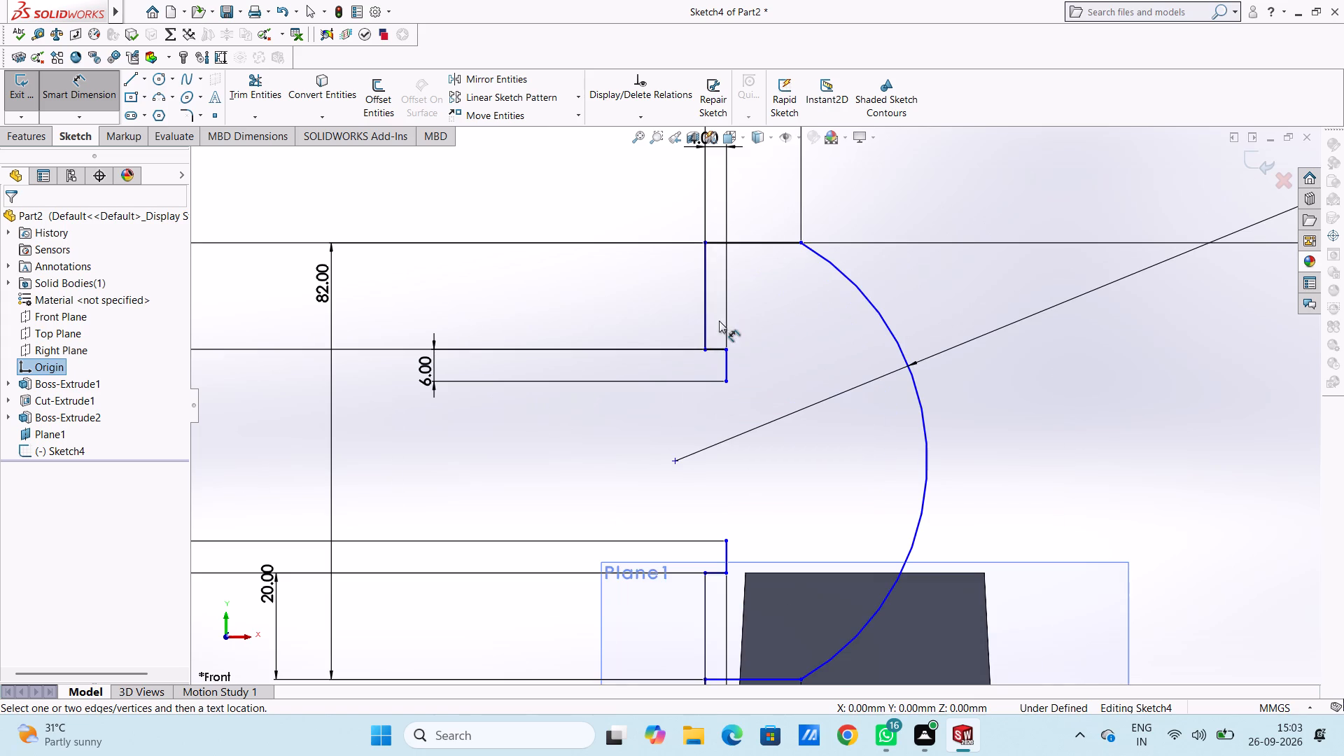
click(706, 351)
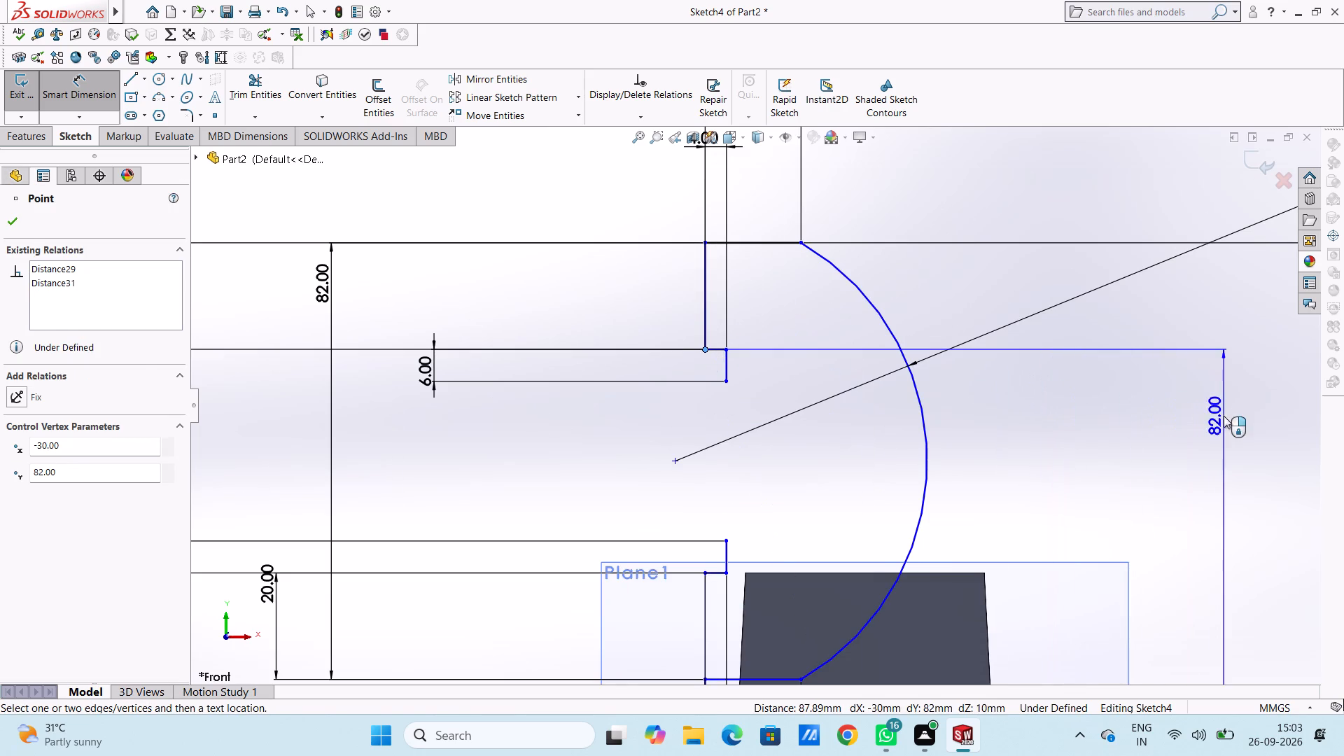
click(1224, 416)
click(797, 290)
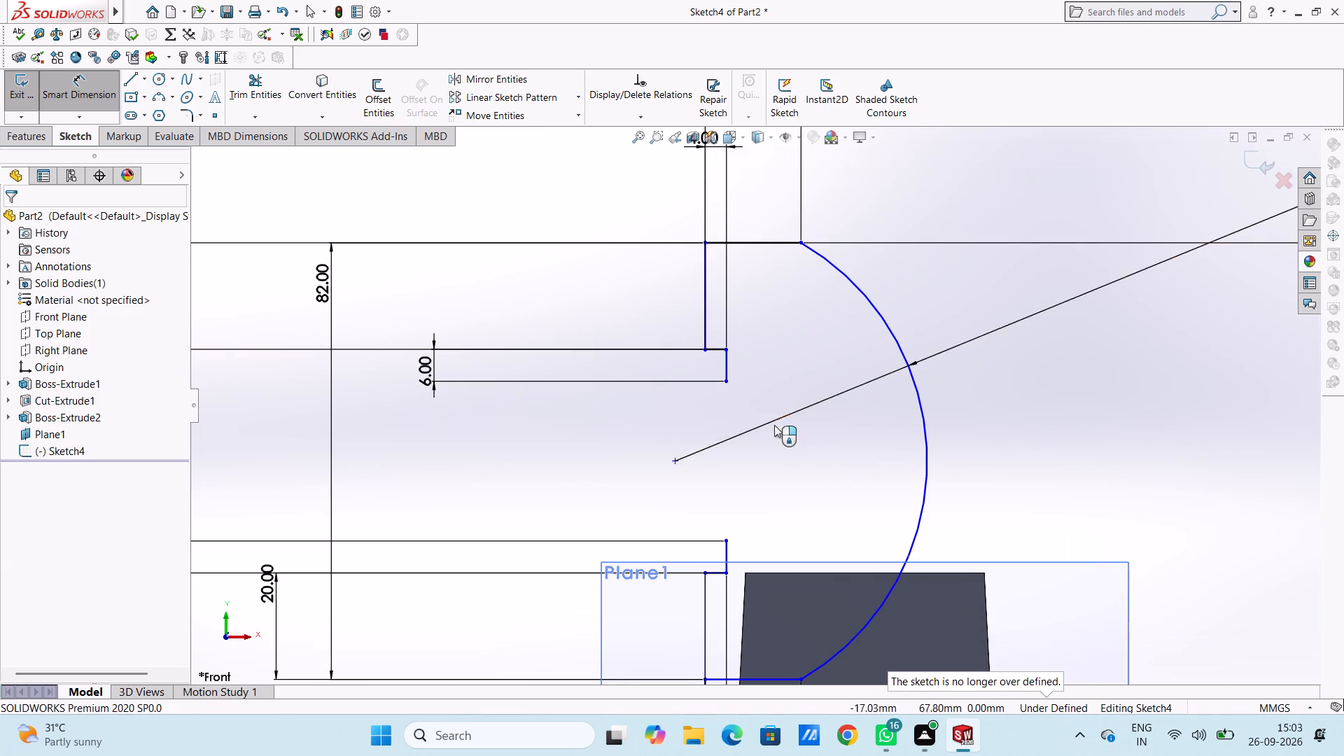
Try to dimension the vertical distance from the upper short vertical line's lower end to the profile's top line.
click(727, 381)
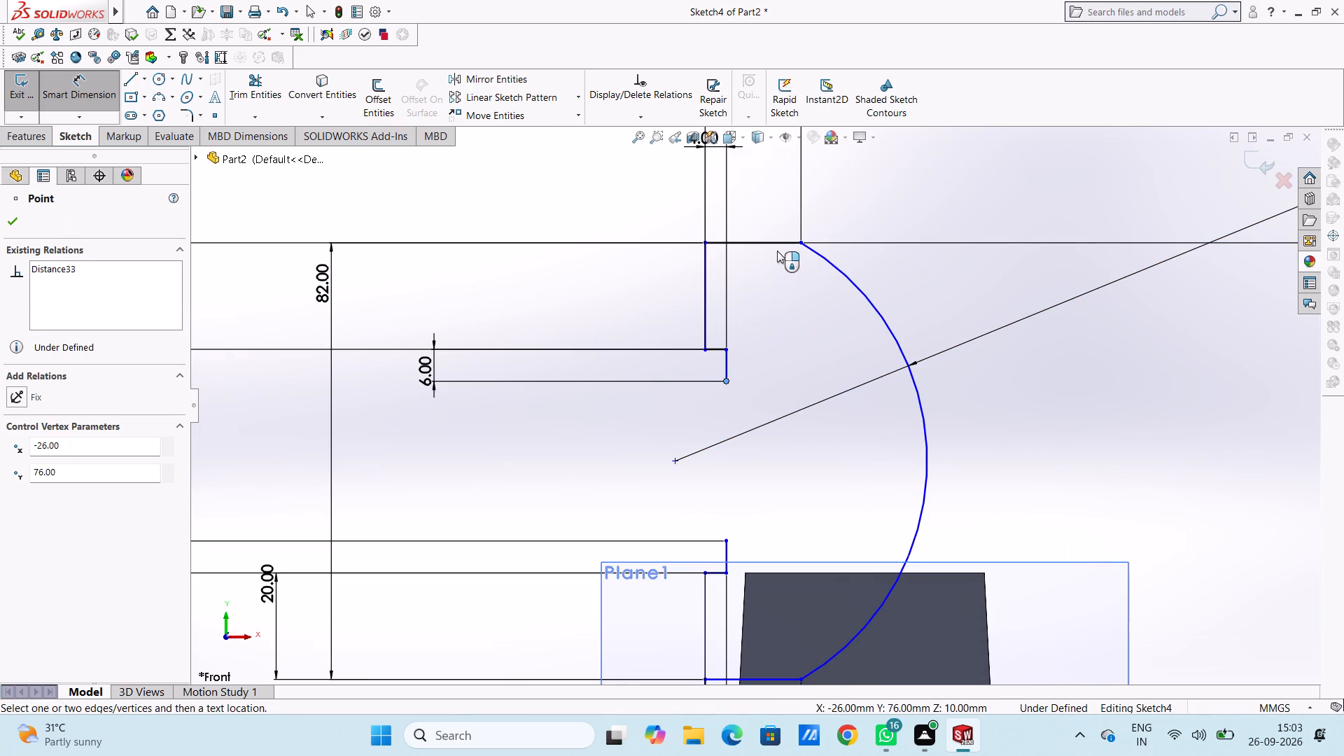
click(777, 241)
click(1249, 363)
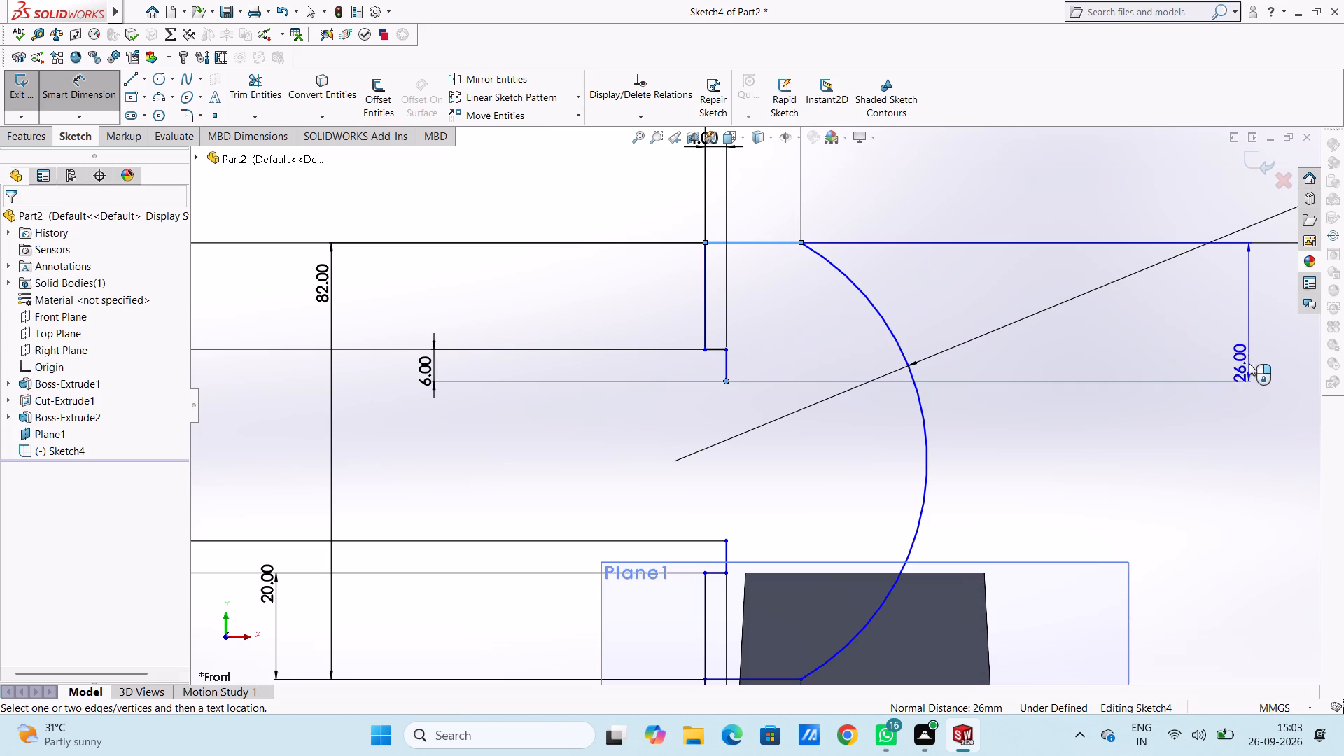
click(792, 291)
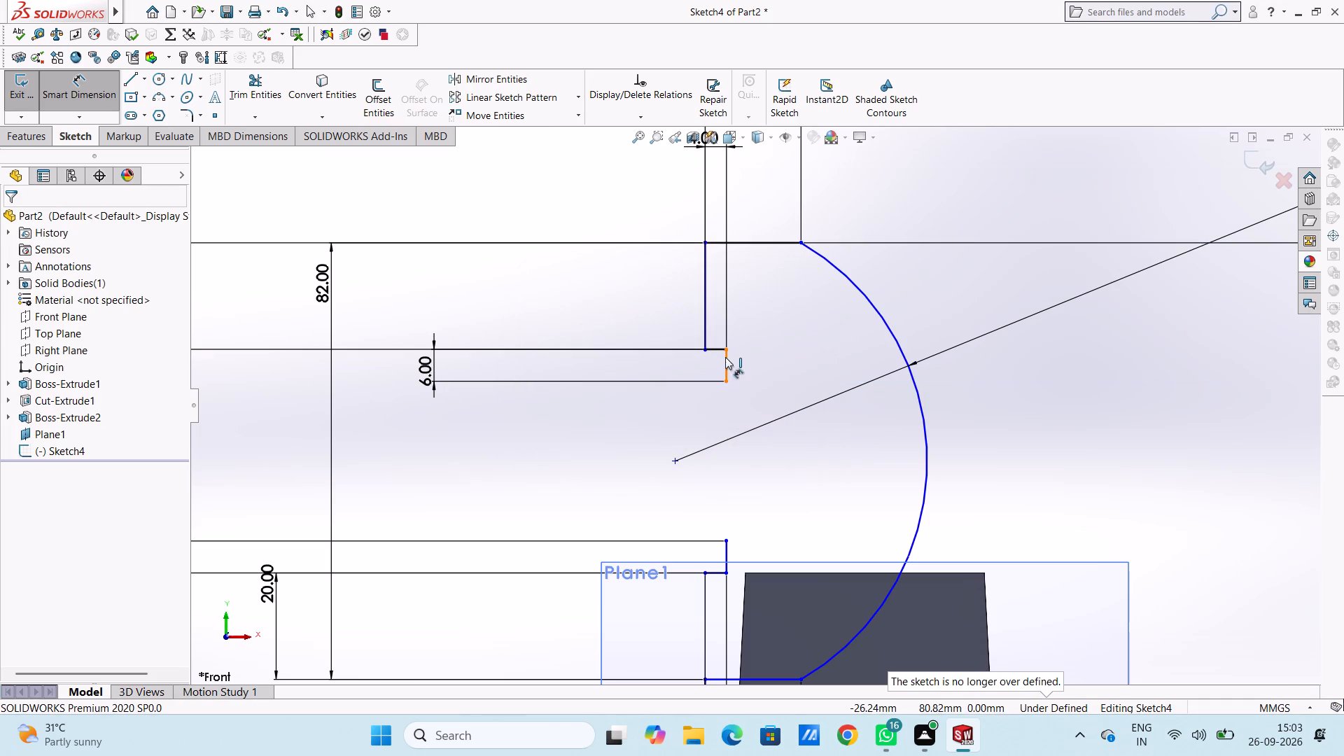
Dimension the horizontal distance from the upper short vertical line's lower end to the far top corner of the drafted block.
click(724, 384)
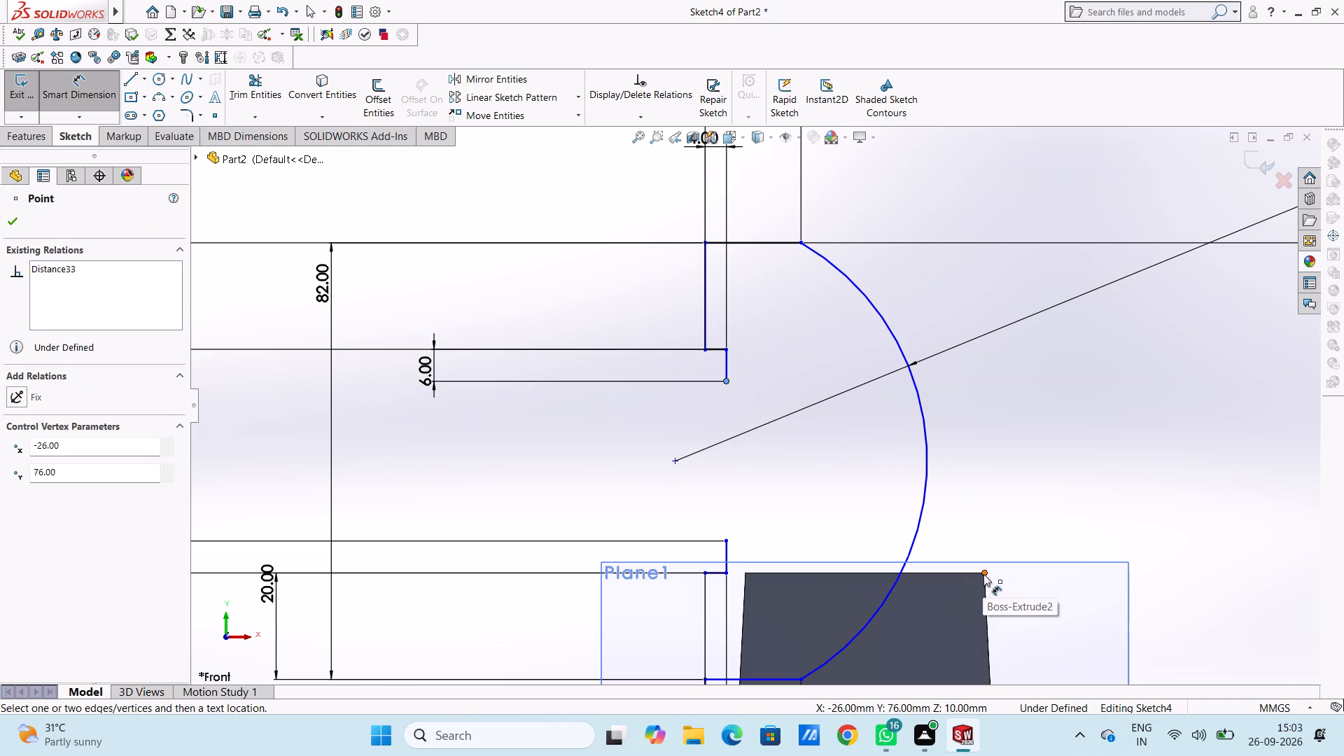
click(983, 574)
click(813, 165)
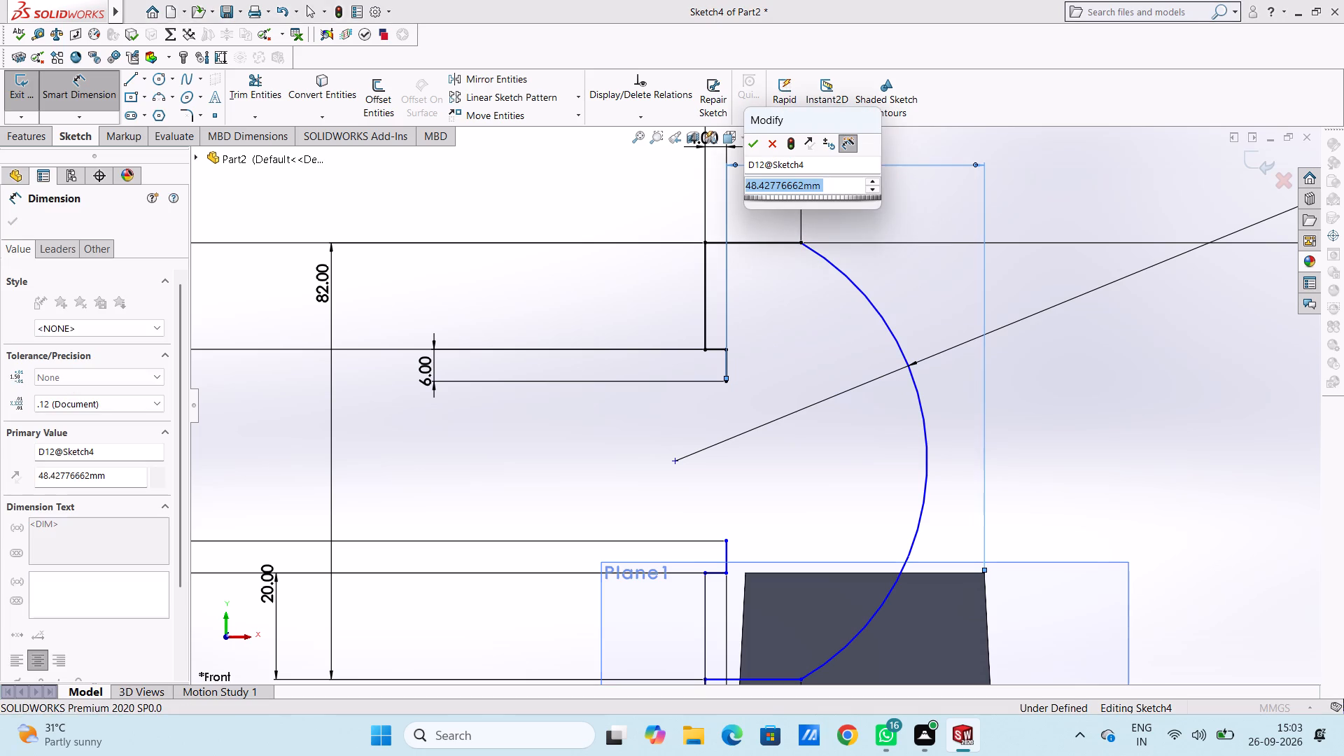
click(753, 146)
click(667, 190)
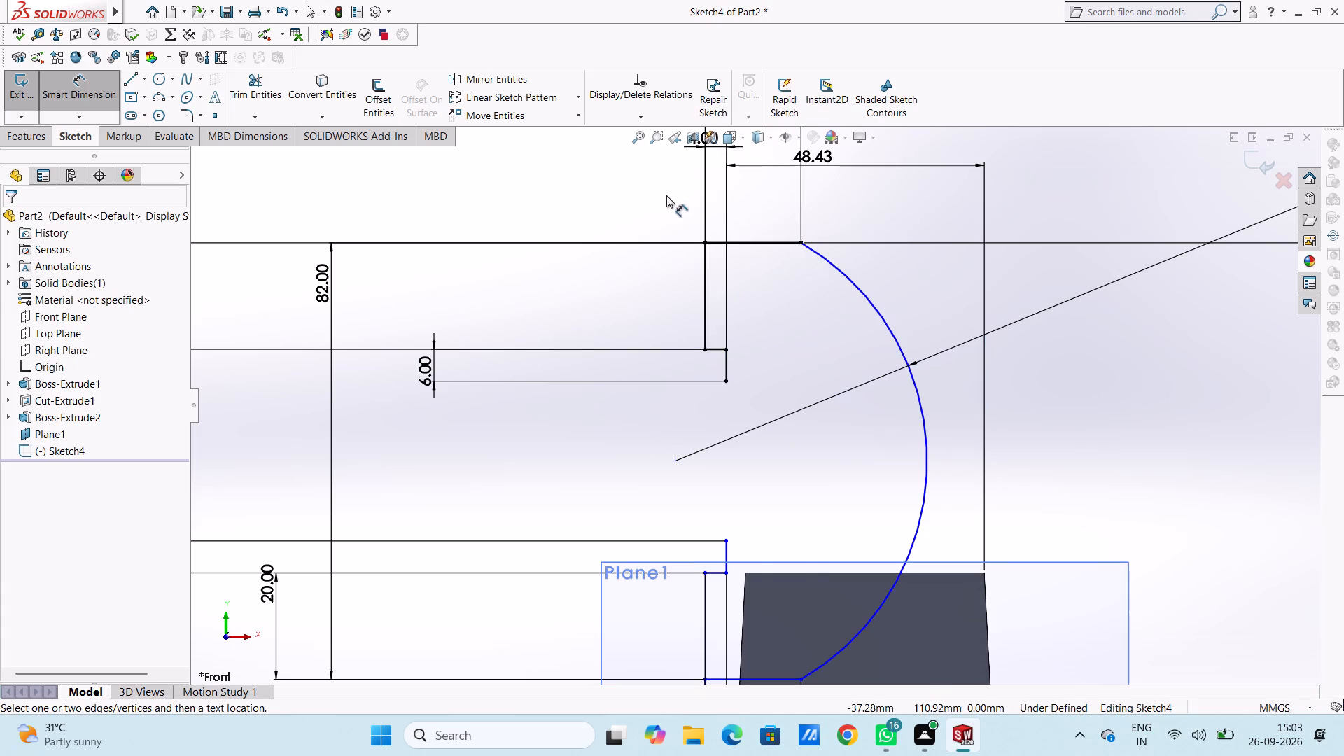
Dimension the horizontal distance between the origin and the large arc's lower endpoint, placing the dimension below the plate.
scroll(666, 195, up, 5)
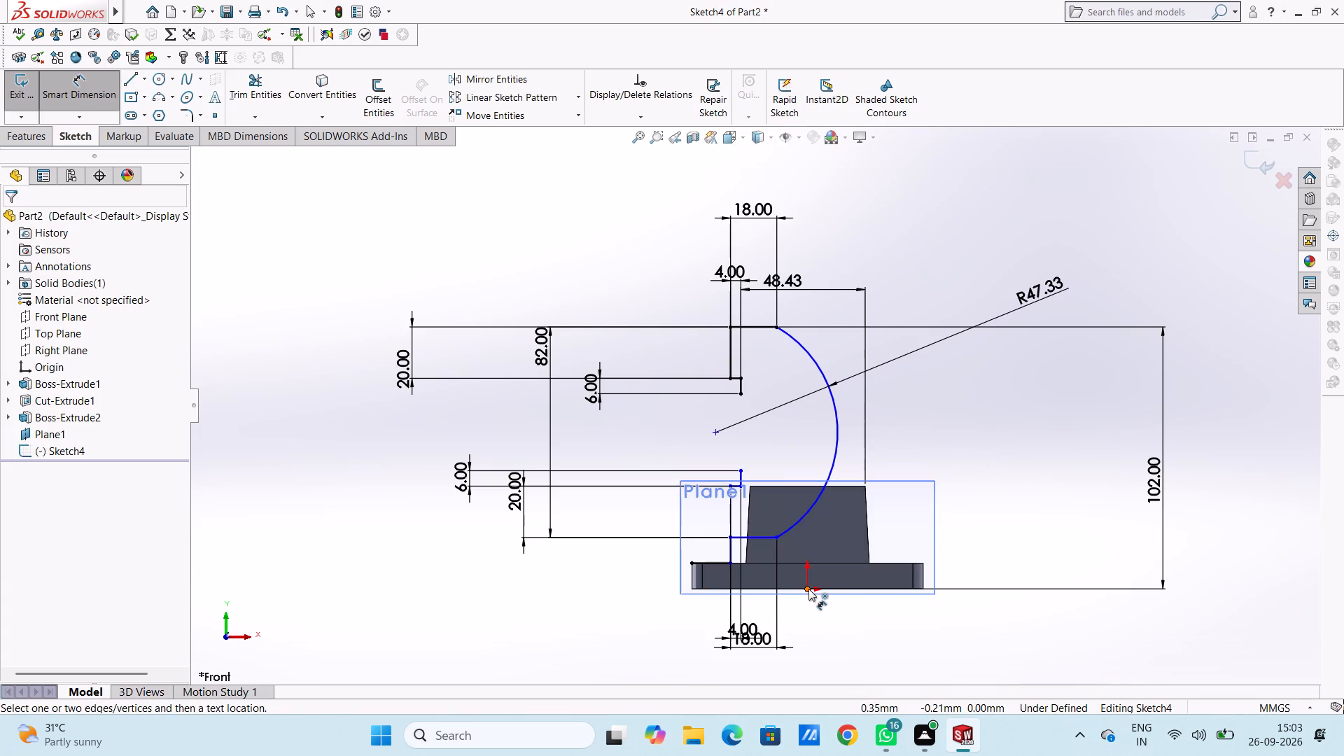
click(808, 589)
click(776, 539)
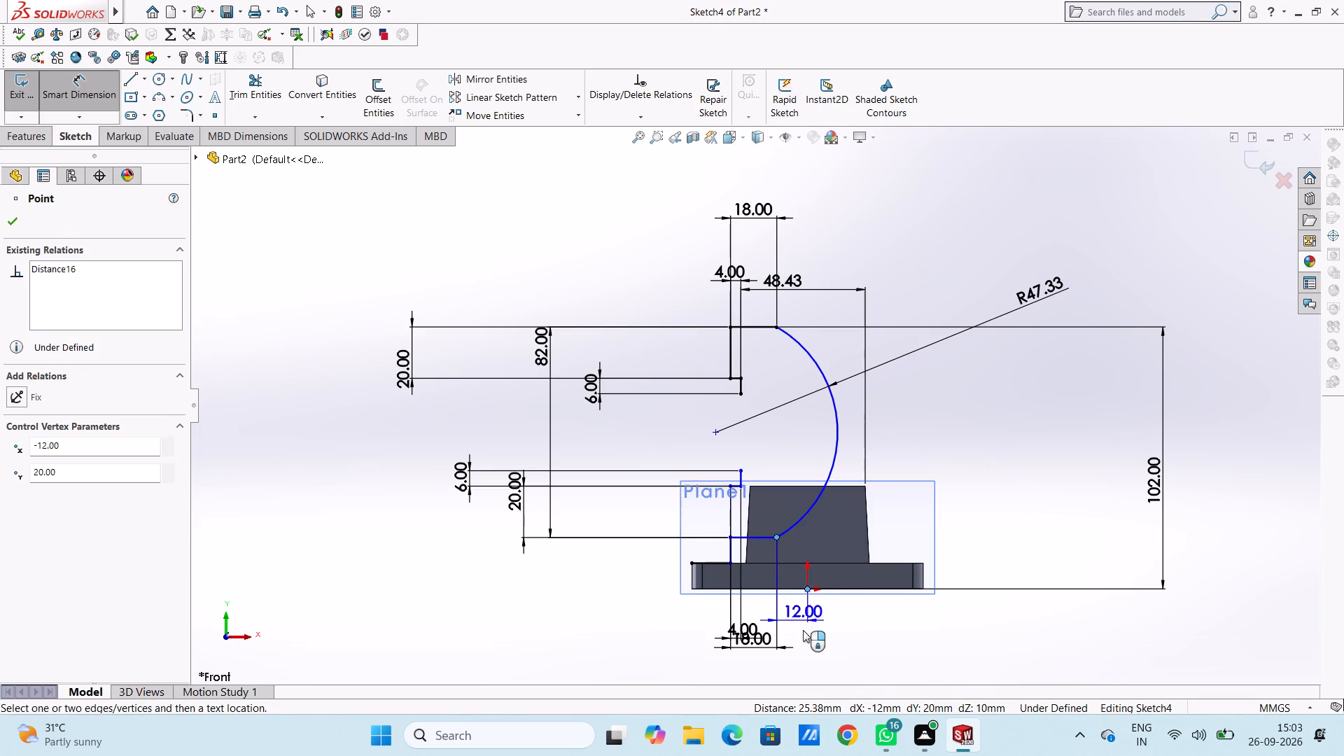
click(803, 671)
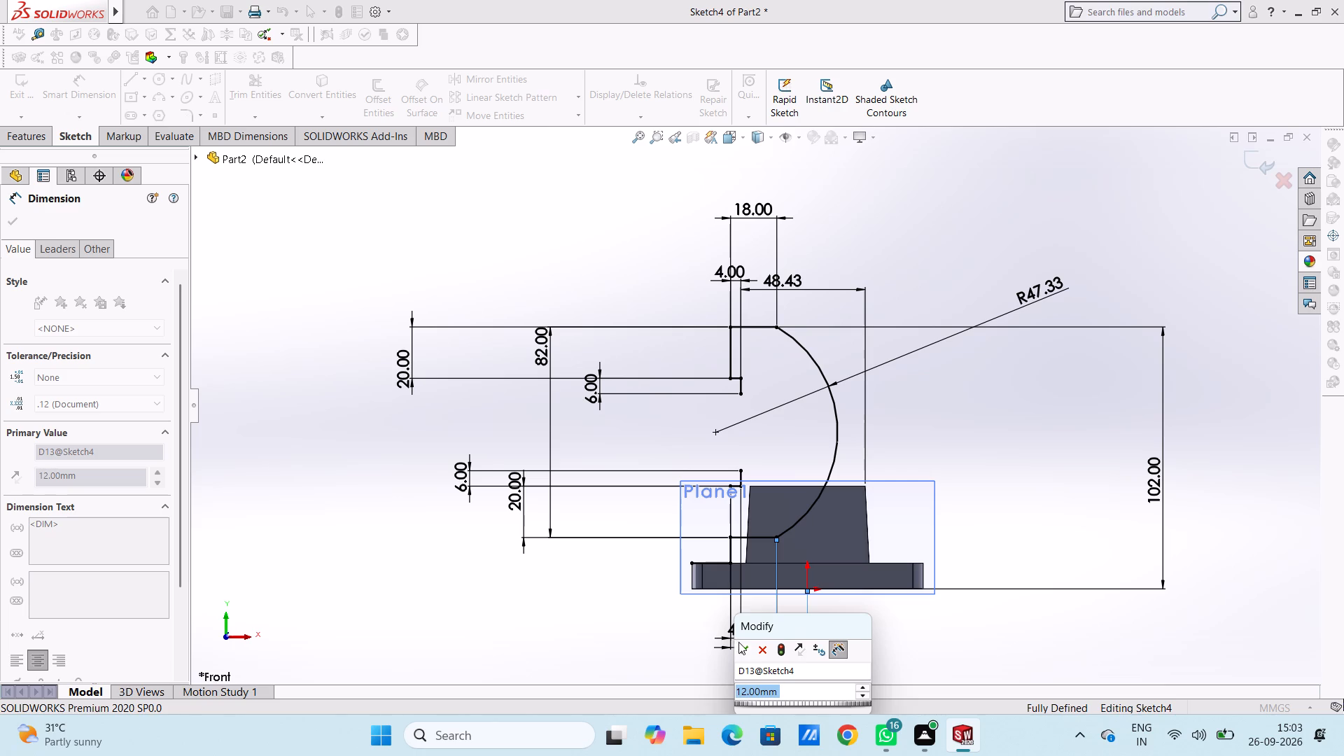
click(739, 644)
click(634, 629)
Draw a three-point arc of about 15 mm radius joining the two short vertical lines' facing ends, bulging toward the large arc.
scroll(831, 452, down, 3)
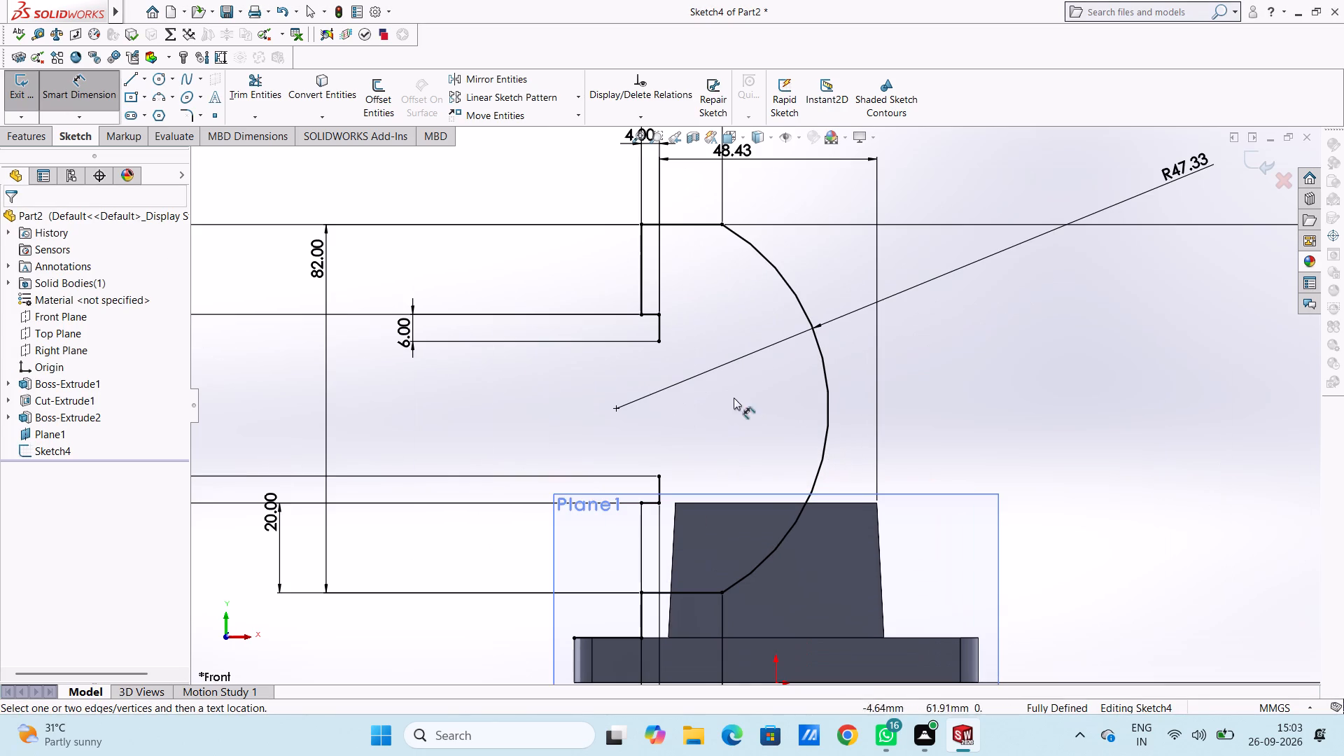
click(153, 96)
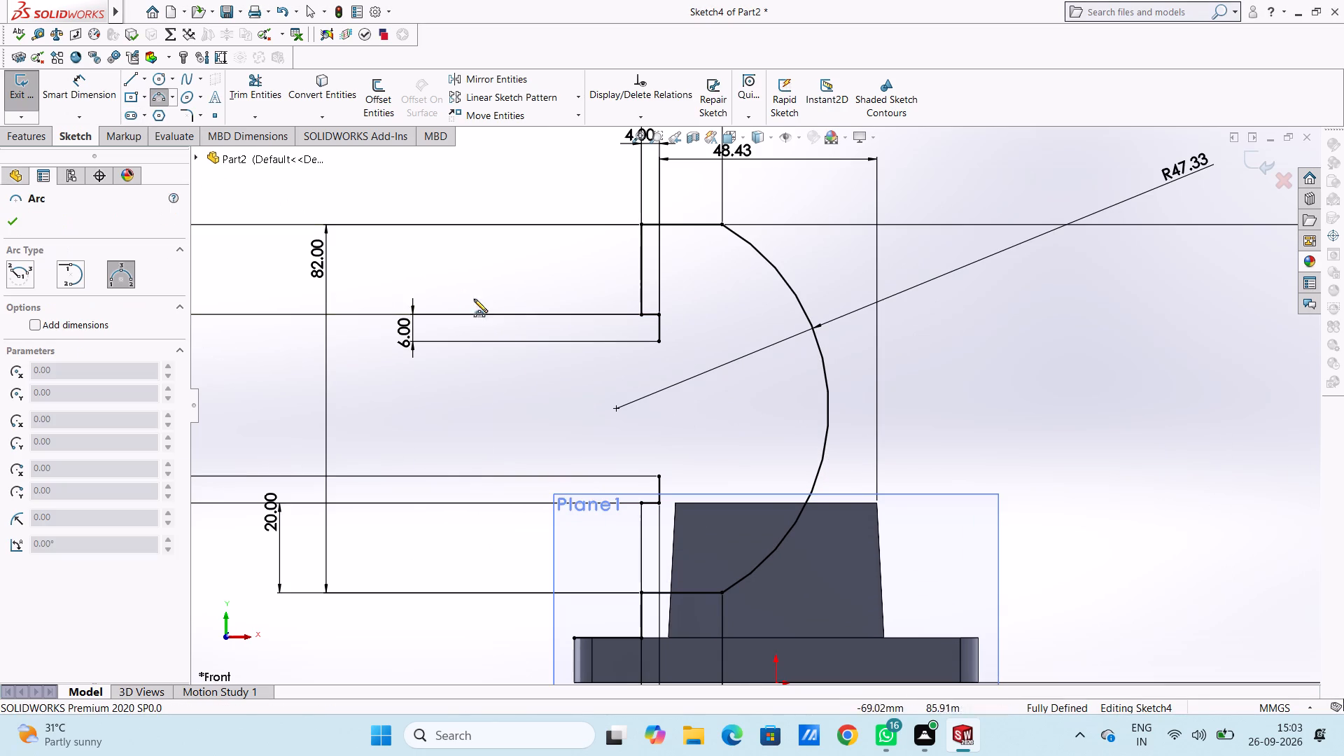
click(661, 343)
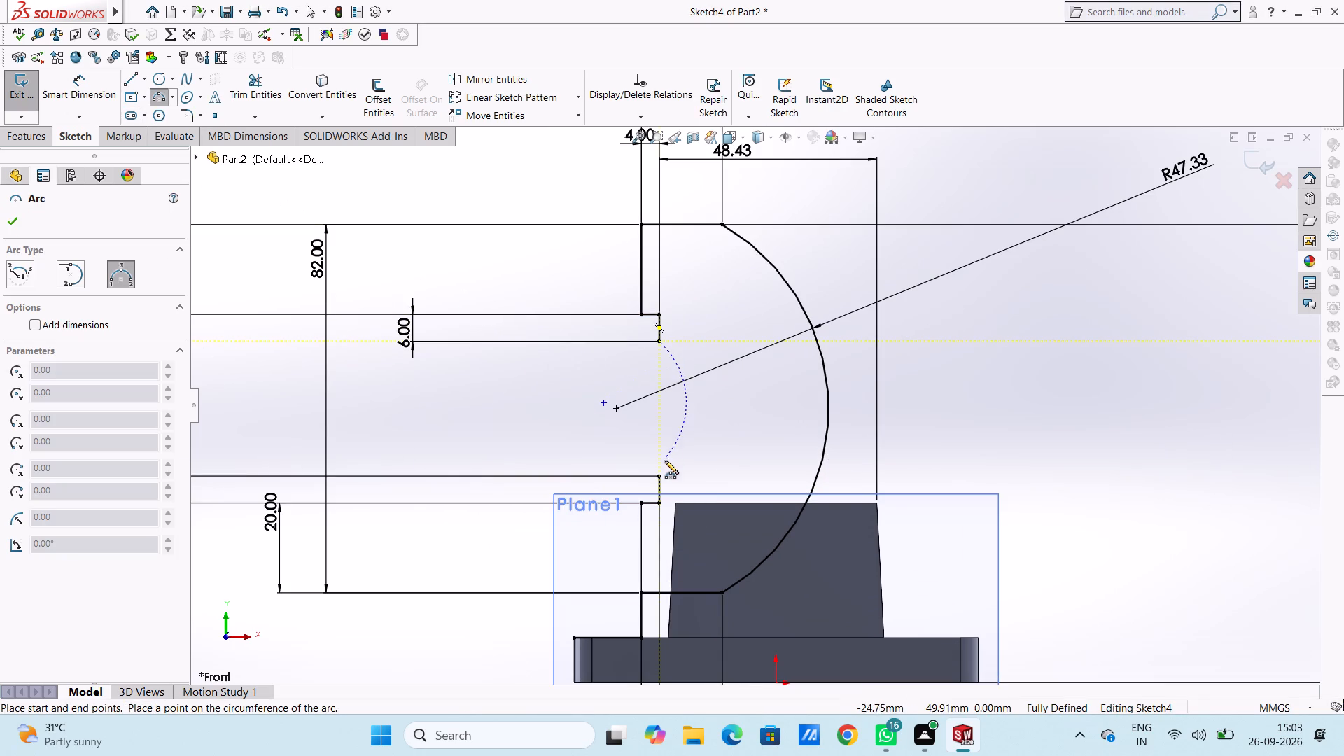
click(661, 478)
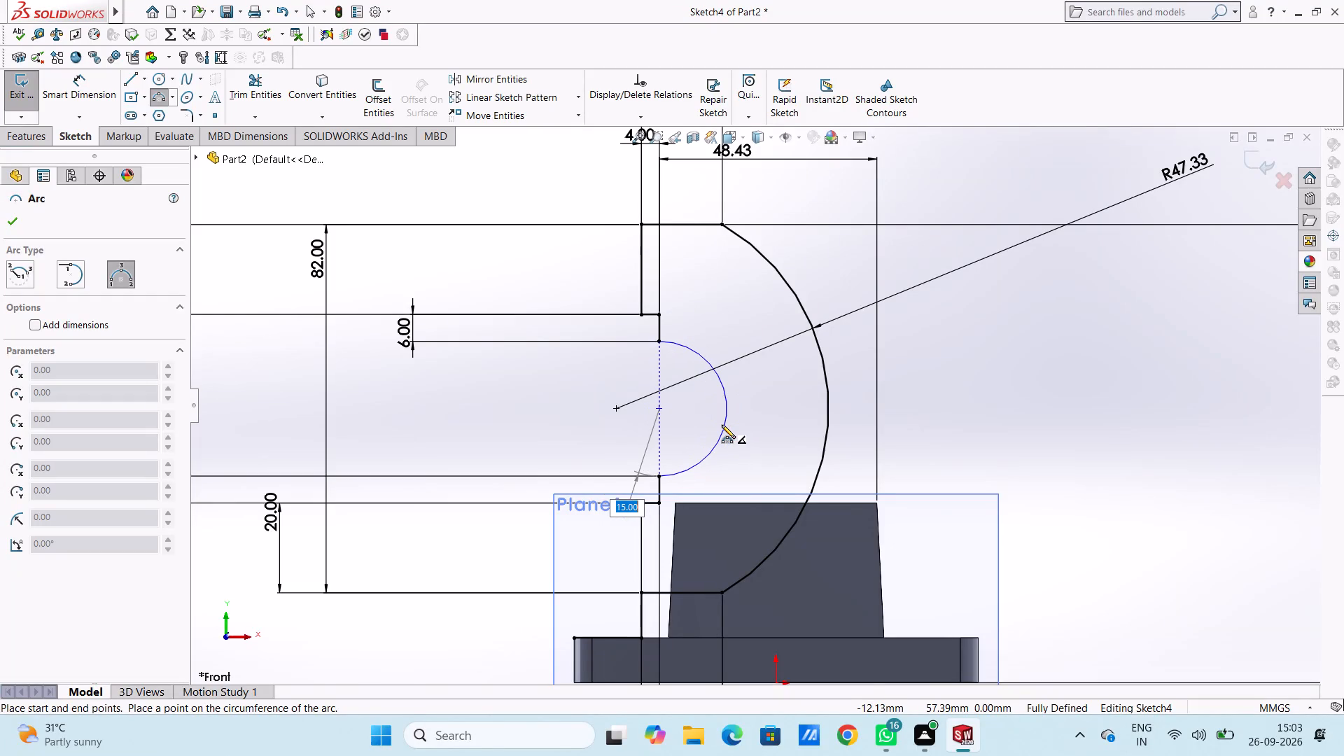
click(722, 424)
key(Escape)
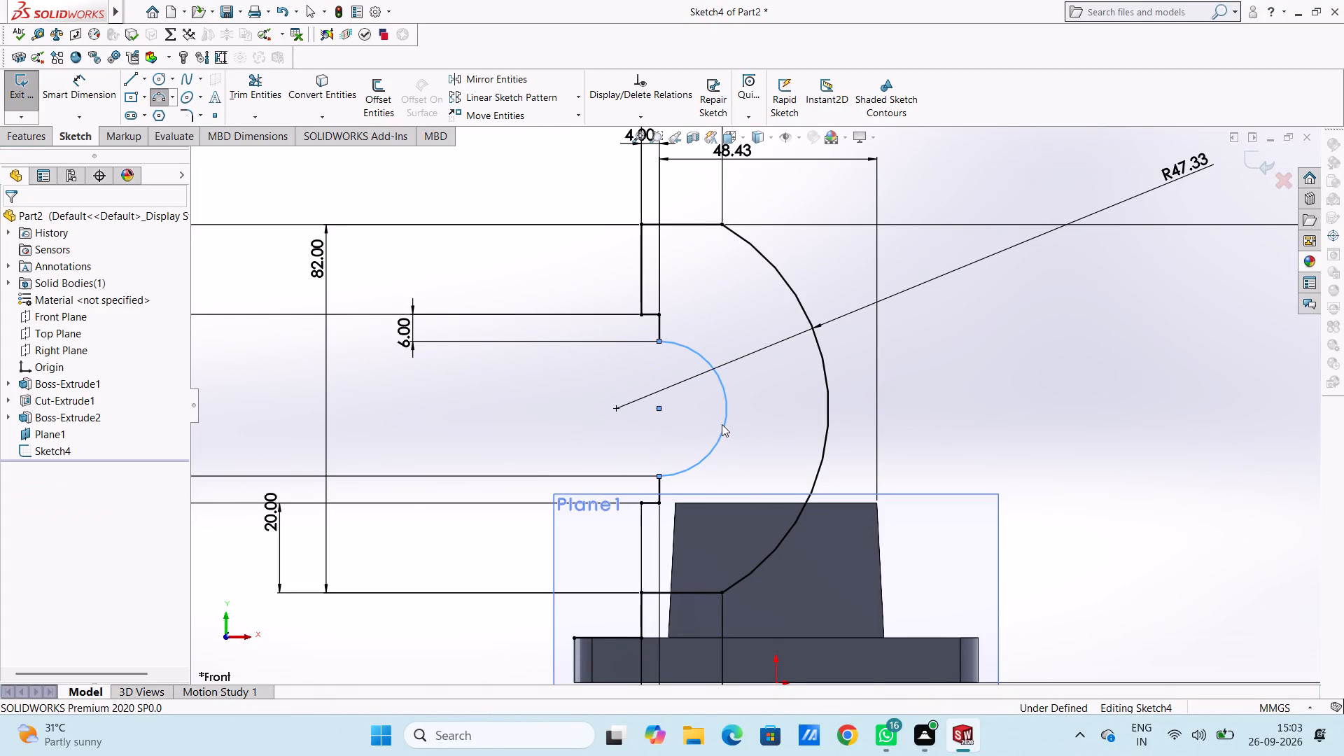
key(Escape)
key(Escape)
Dimension the inner arc's radius, placing the dimension beyond the large arc.
scroll(722, 424, up, 2)
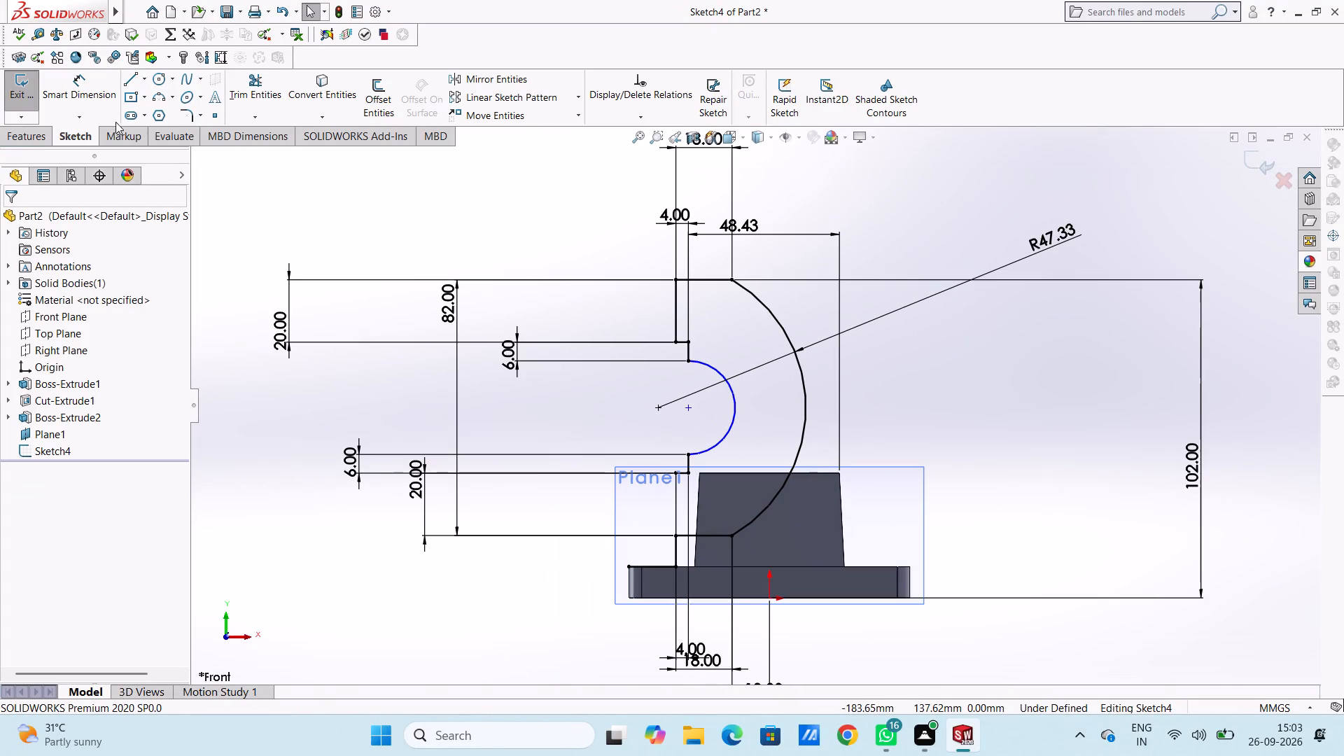
click(103, 95)
click(731, 399)
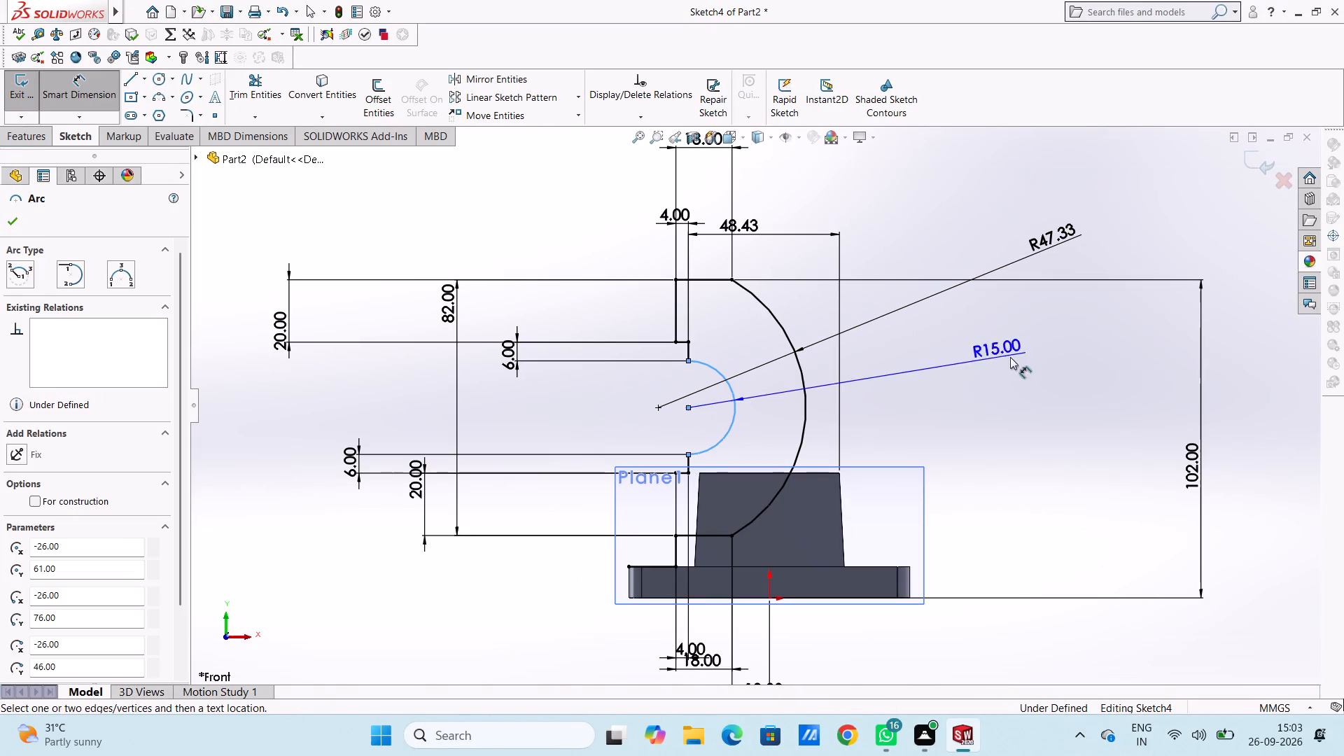
click(1065, 355)
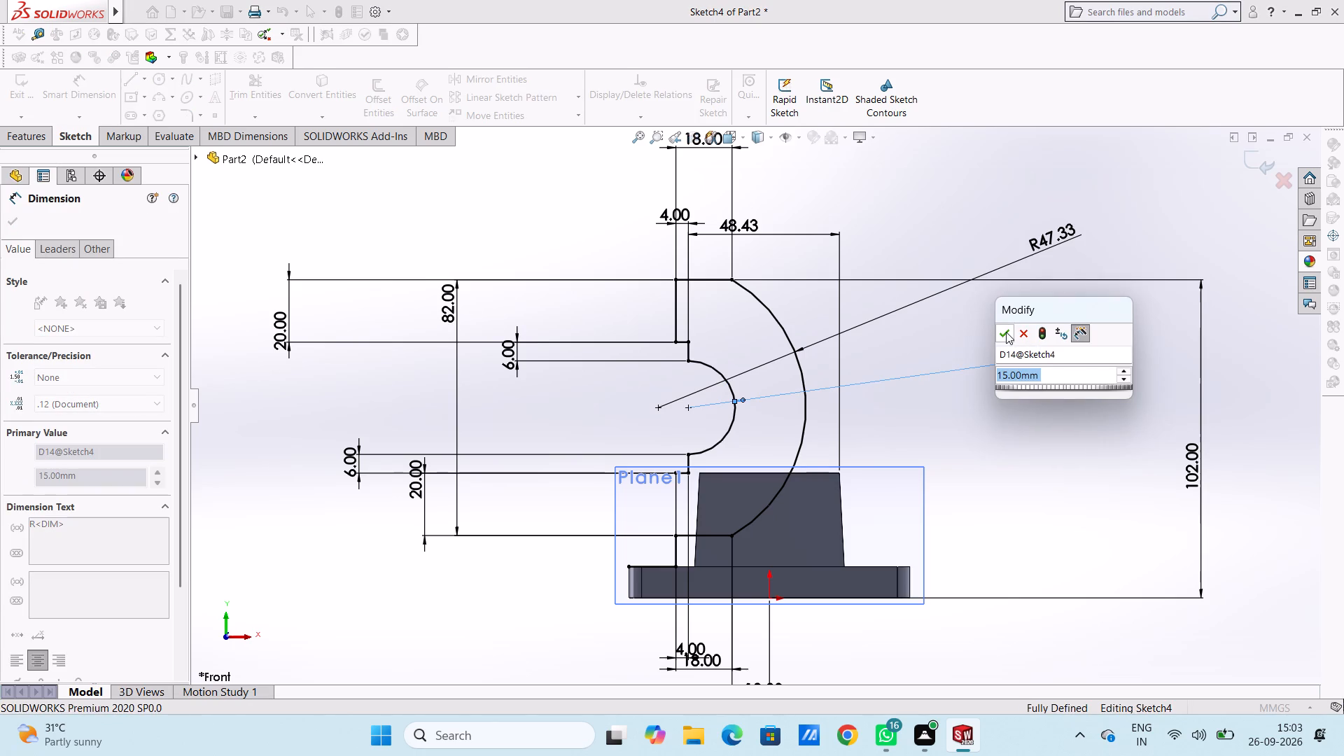
click(1006, 331)
click(955, 237)
key(Escape)
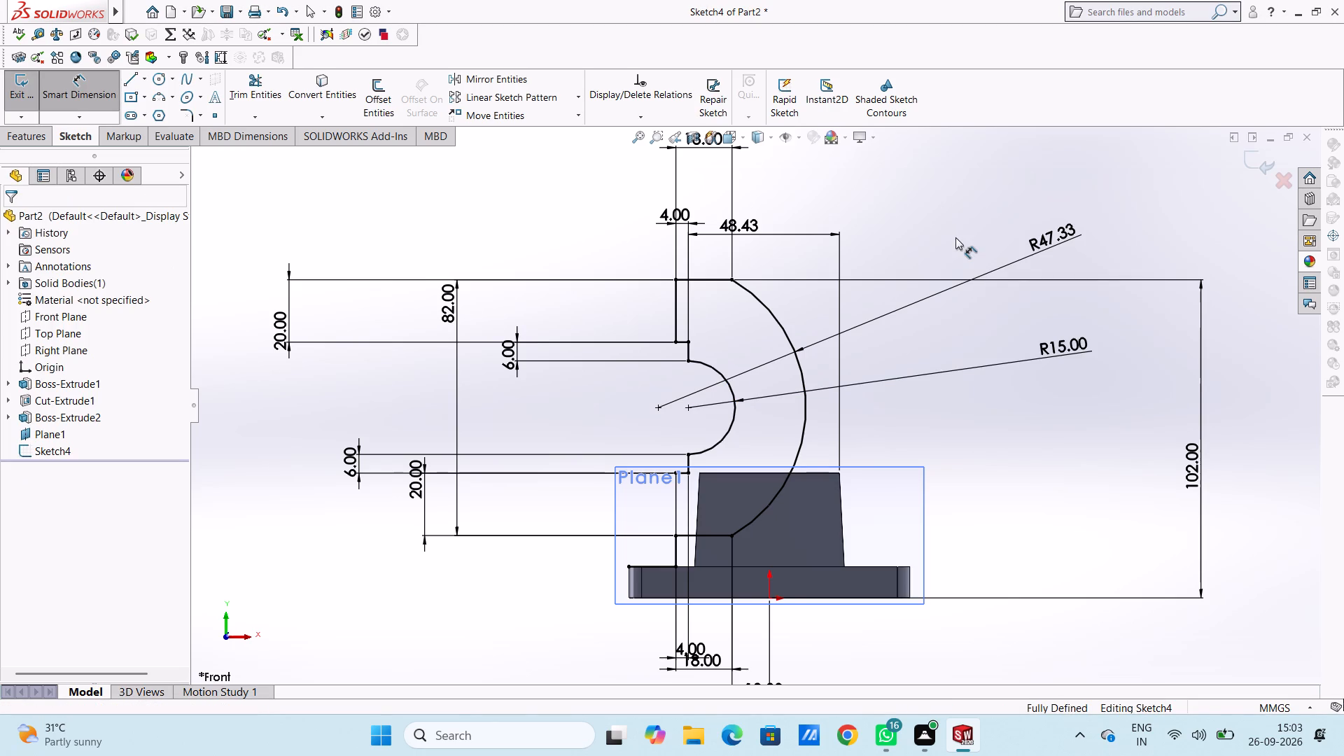
key(Escape)
Examine the dimensioned profile and its position relative to the plate and block in 3D, and return to the front view.
scroll(955, 237, up, 3)
scroll(582, 244, up, 1)
middle_drag(585, 243, 651, 296)
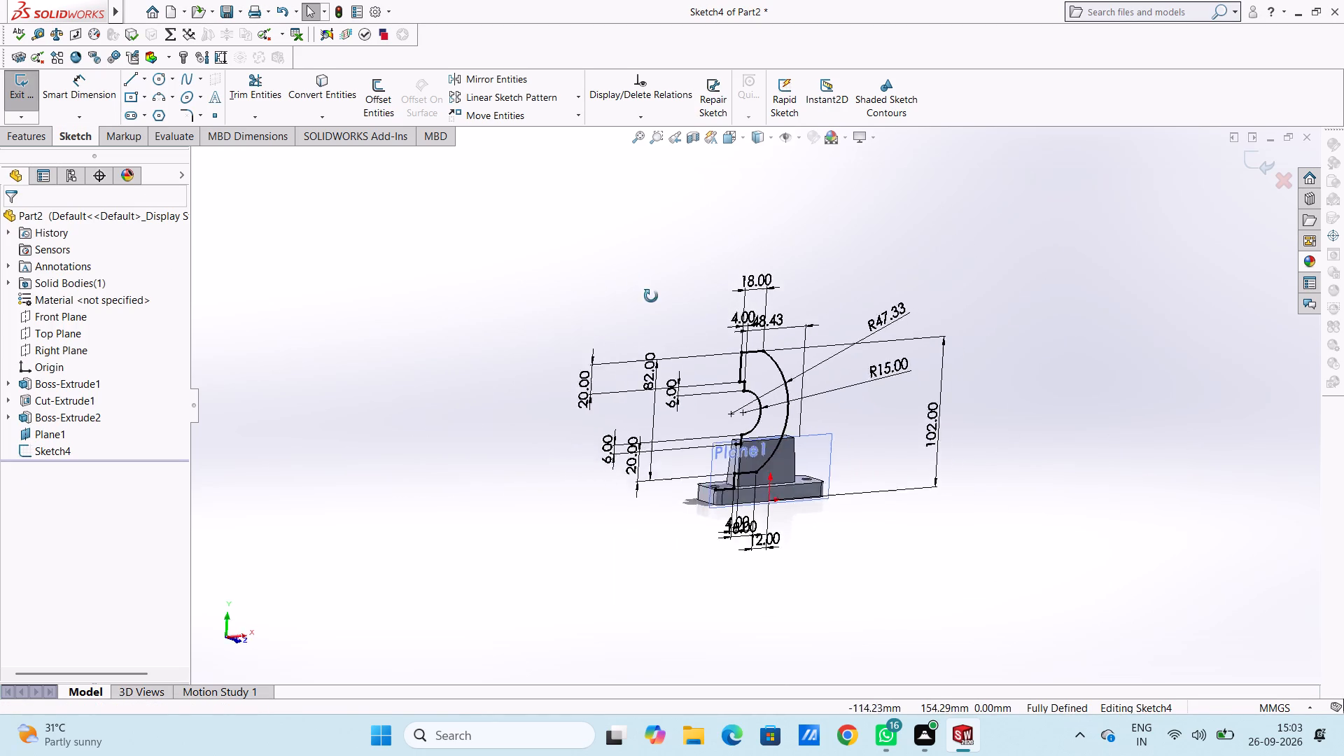
middle_drag(651, 296, 686, 454)
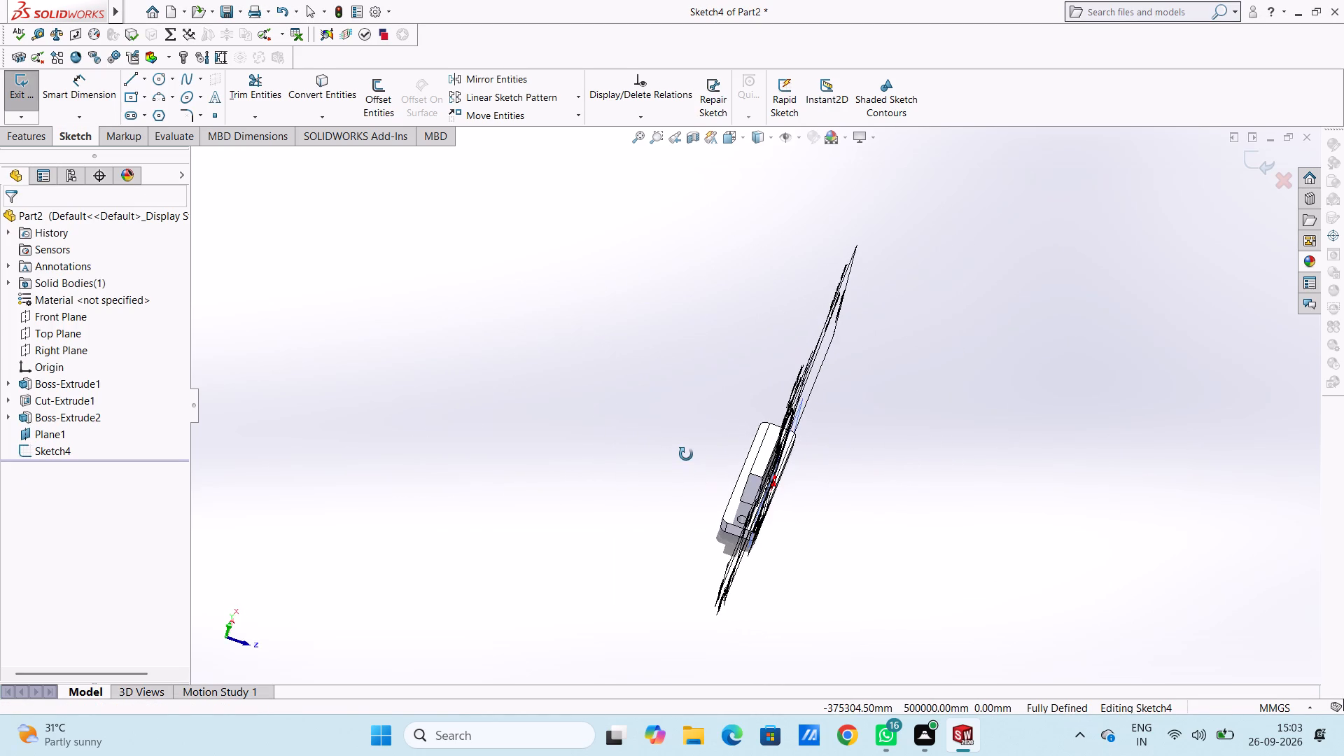
middle_drag(686, 454, 643, 374)
middle_drag(643, 374, 619, 356)
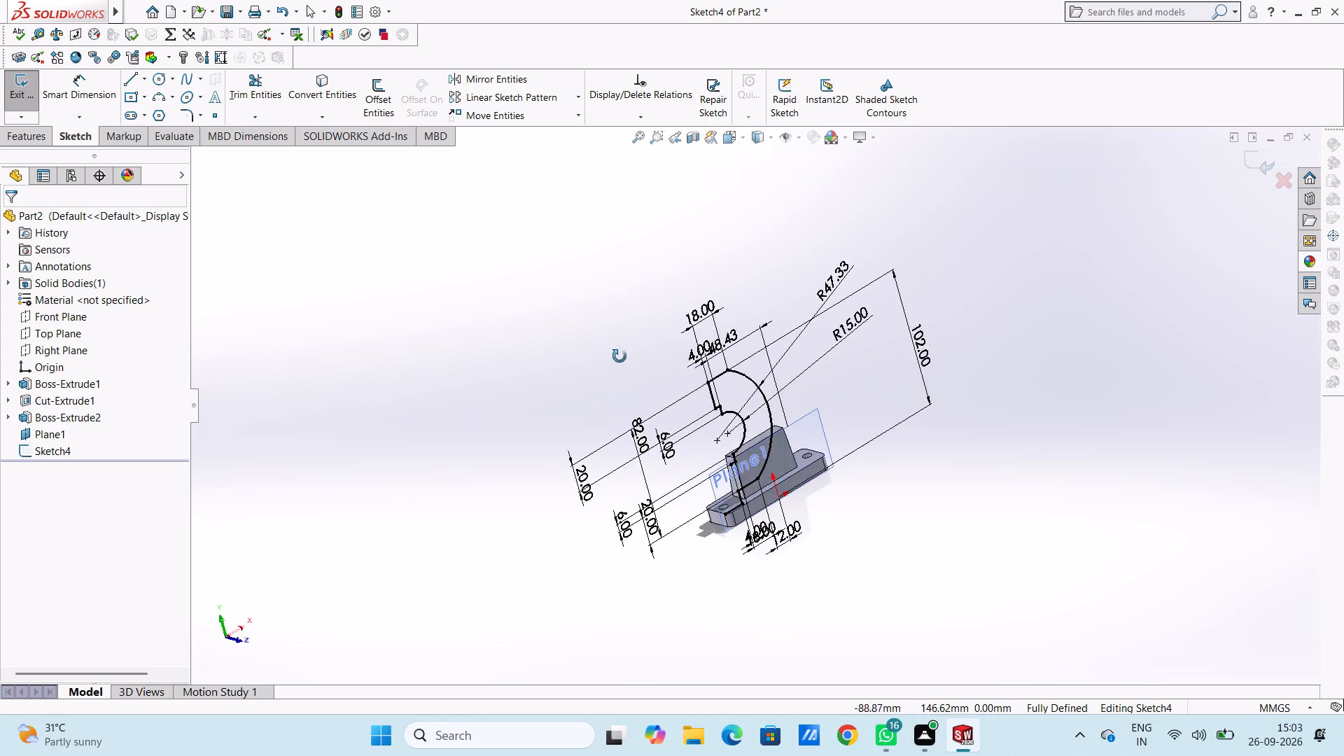
middle_drag(619, 356, 619, 356)
scroll(1060, 412, down, 3)
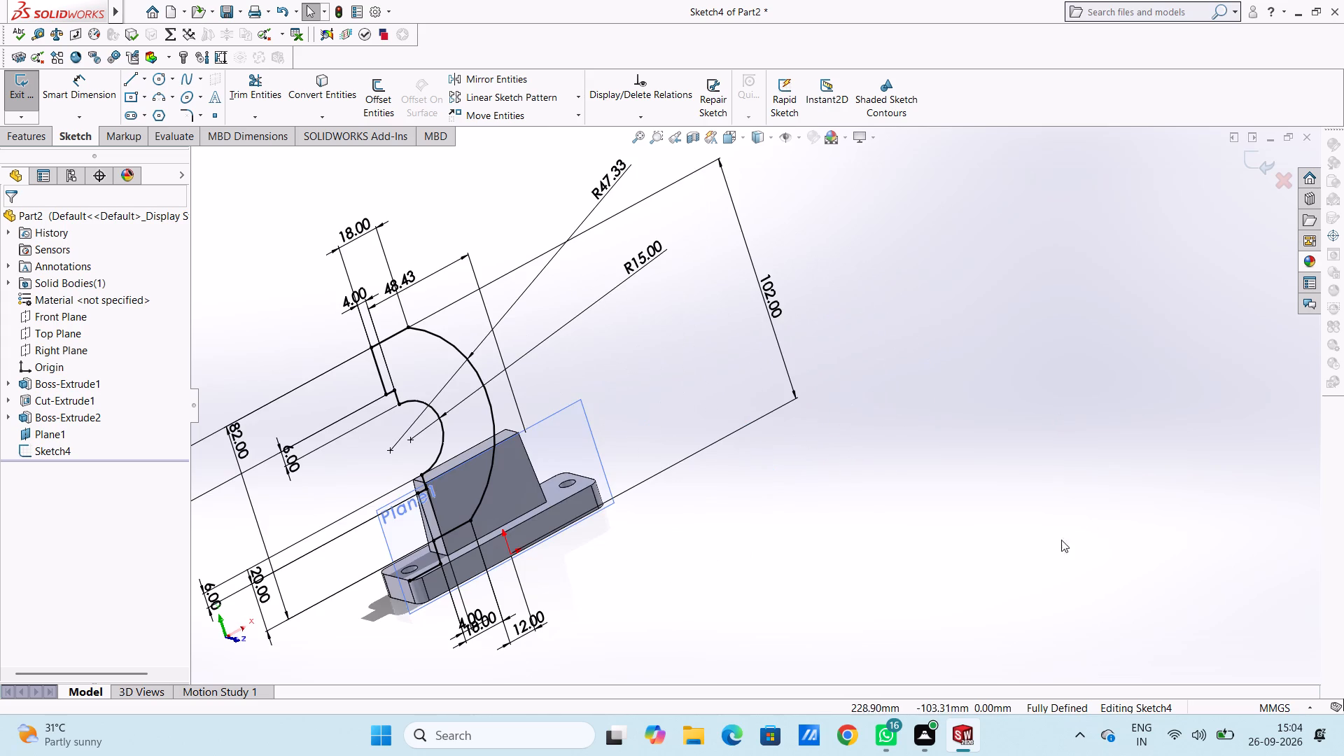
scroll(1006, 500, up, 3)
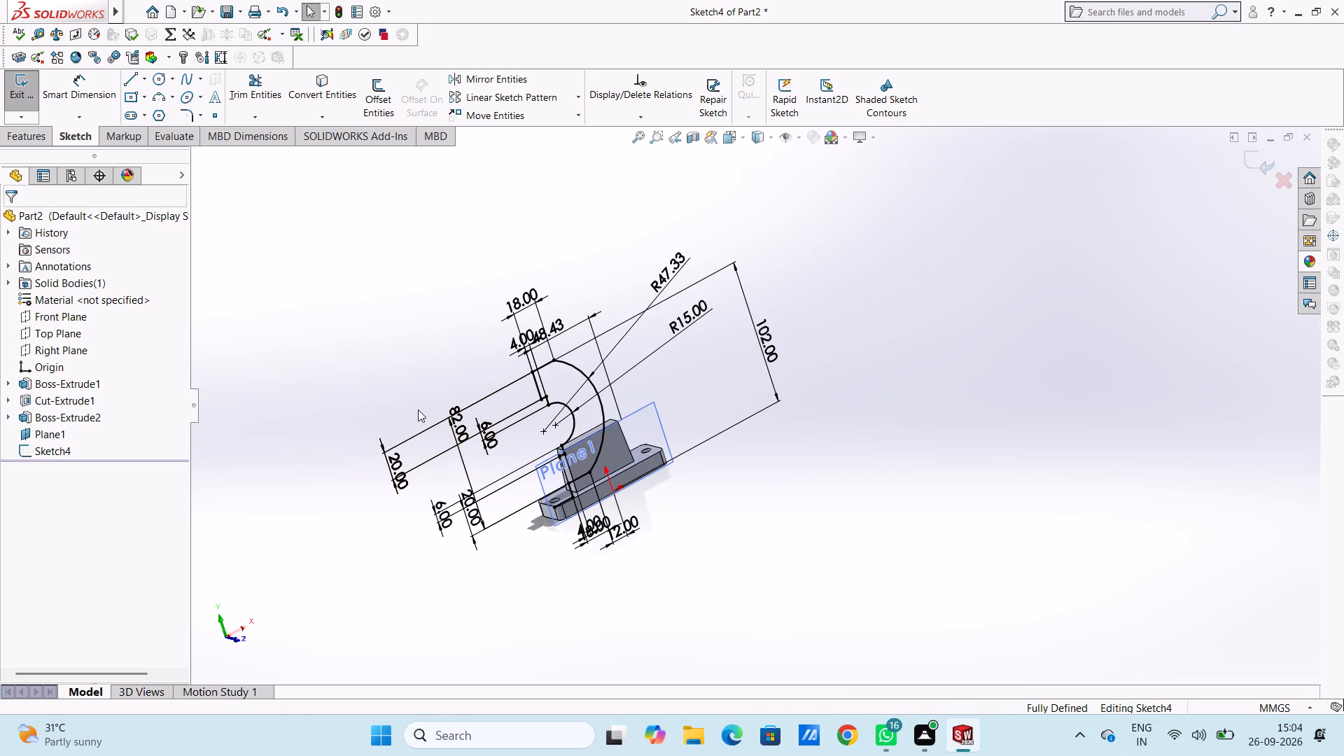
key(ctrl+1)
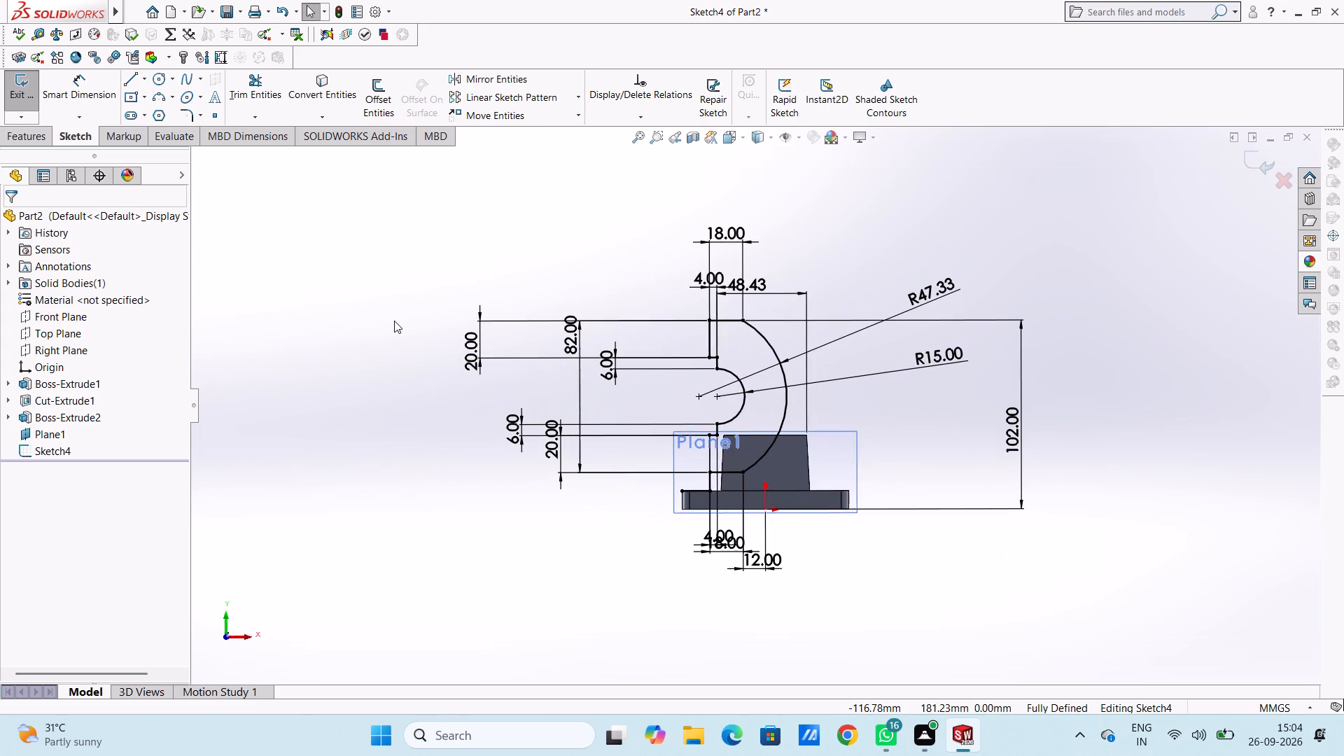
Delete the horizontal sketch line along the plate's top edge between the plate's end and the profile's lower vertical line.
scroll(813, 461, down, 5)
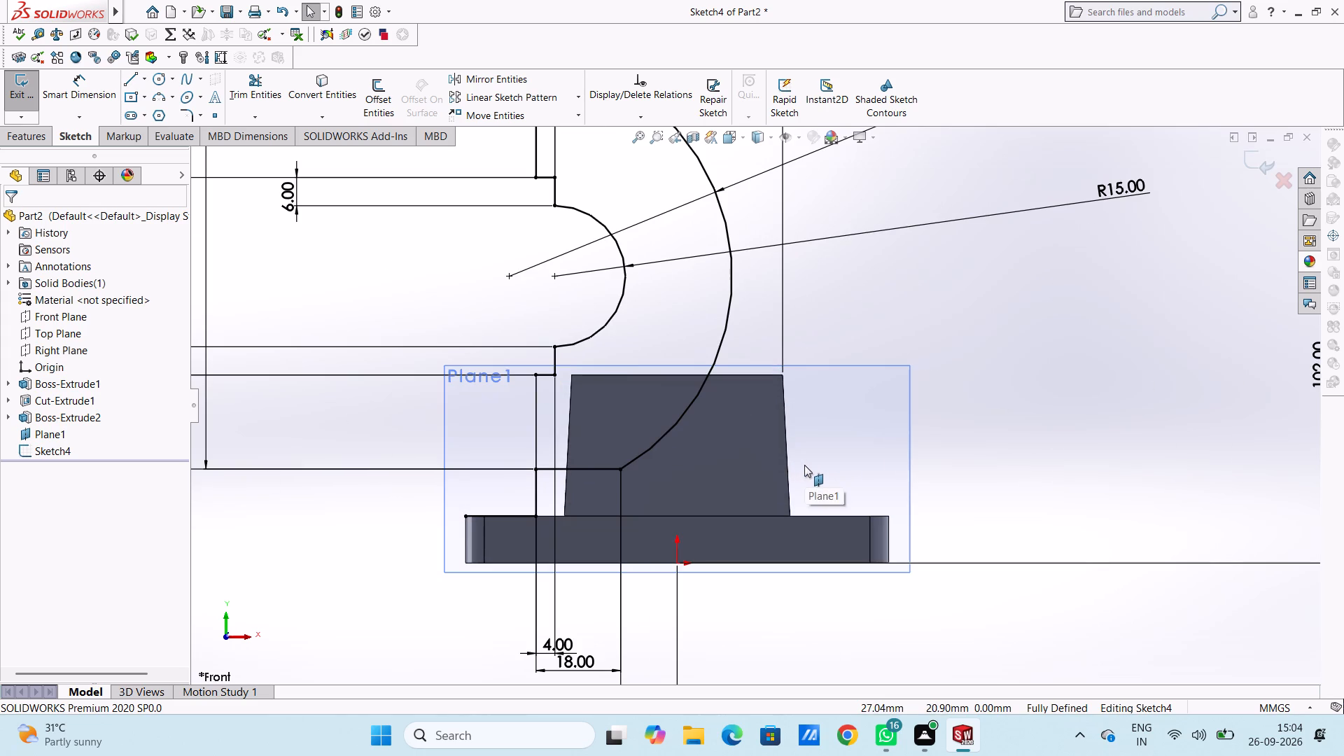
click(496, 515)
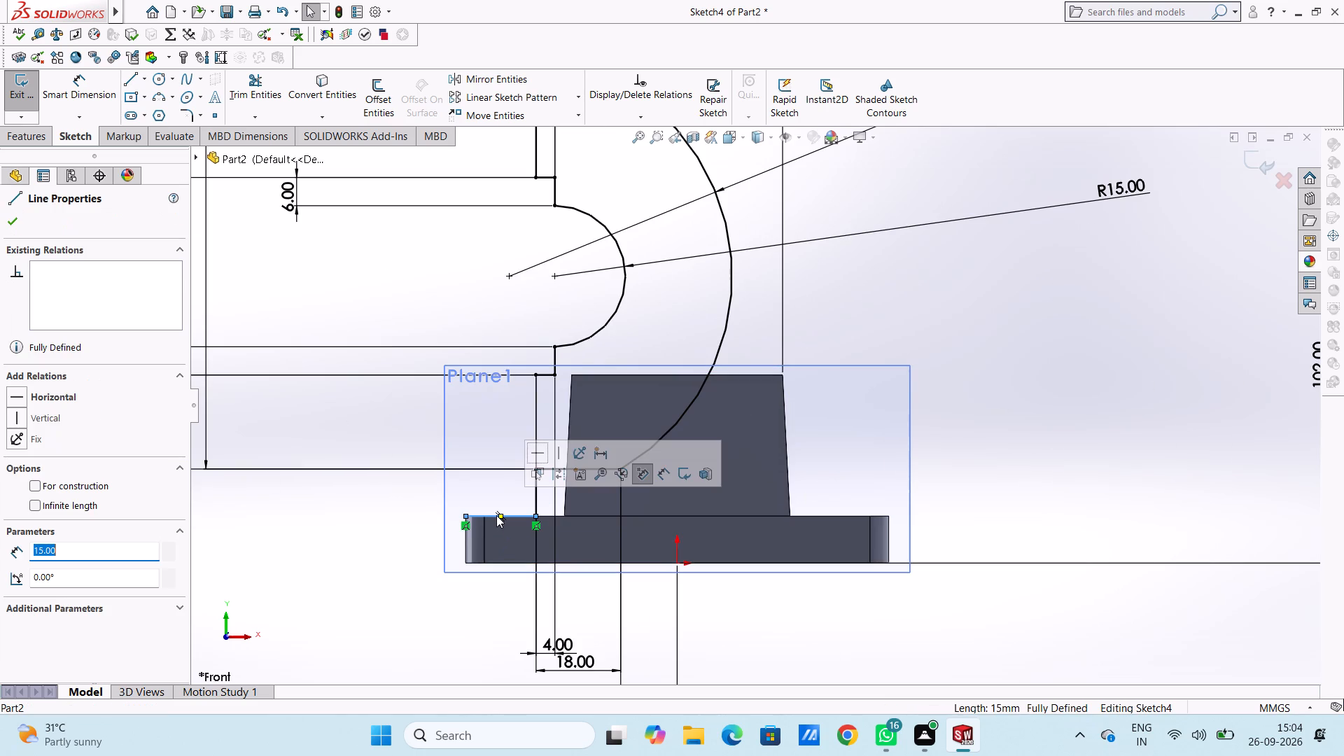
key(Delete)
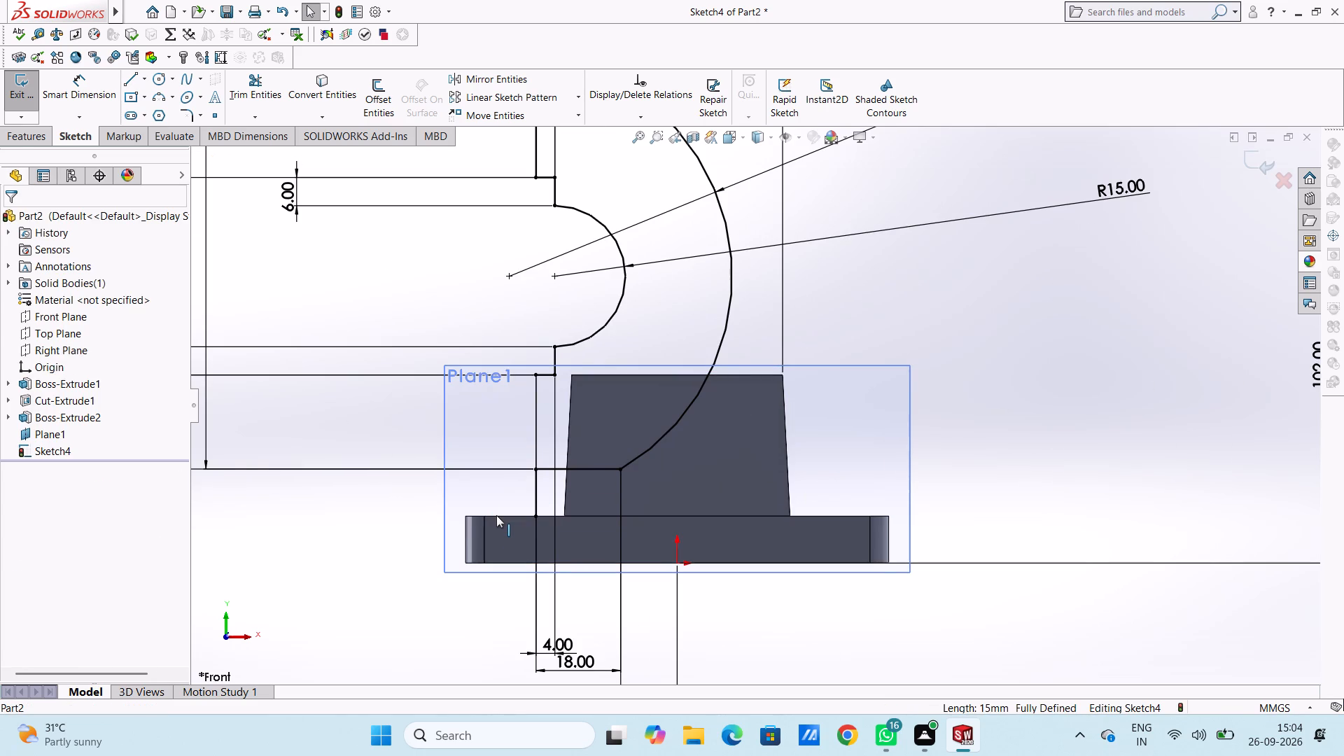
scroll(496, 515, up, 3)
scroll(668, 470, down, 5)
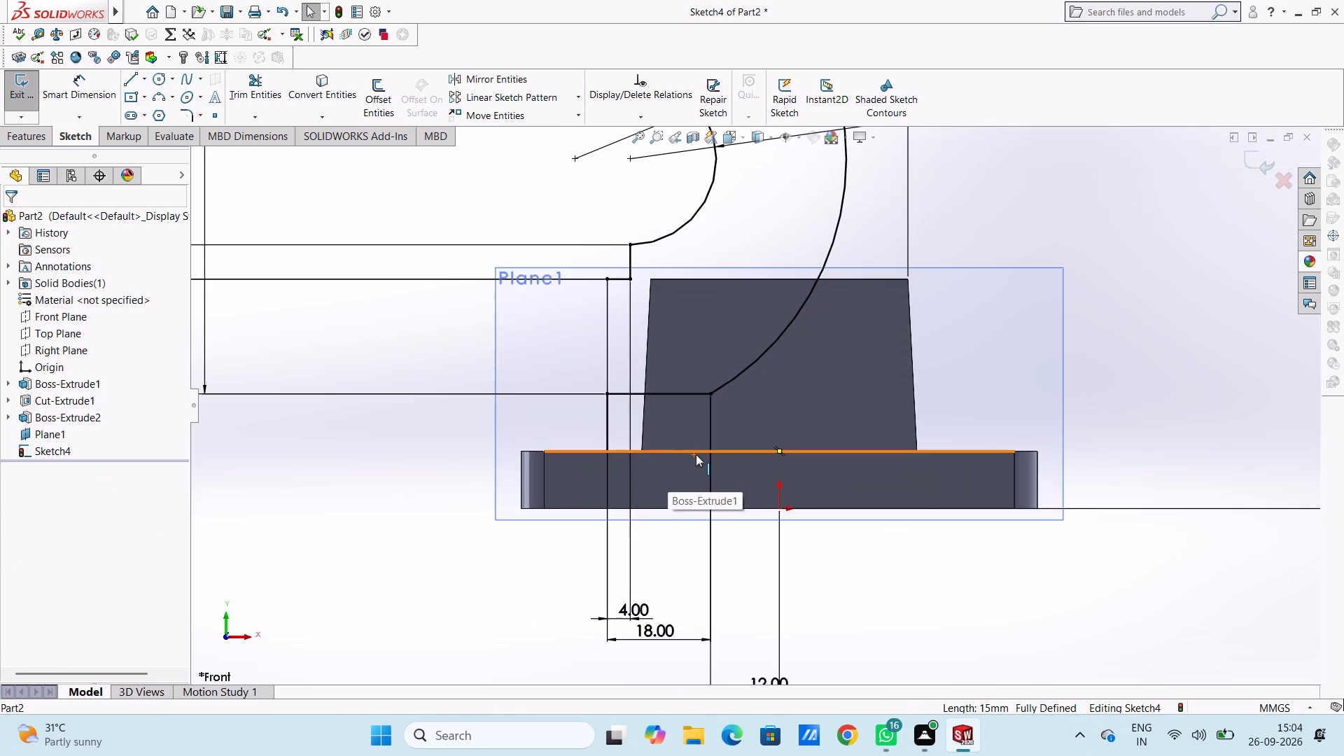
Delete the short vertical sketch line joining the plate's top edge to the profile's lower corner.
click(607, 428)
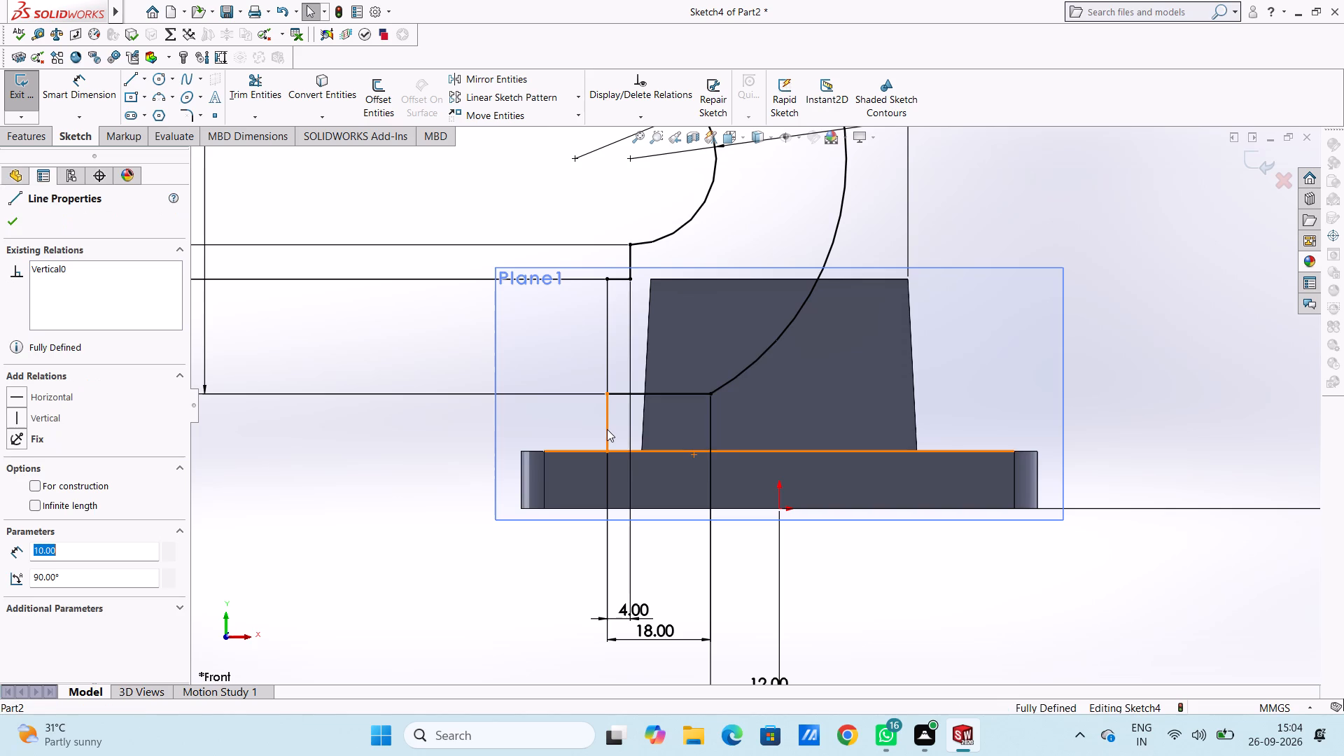
key(Delete)
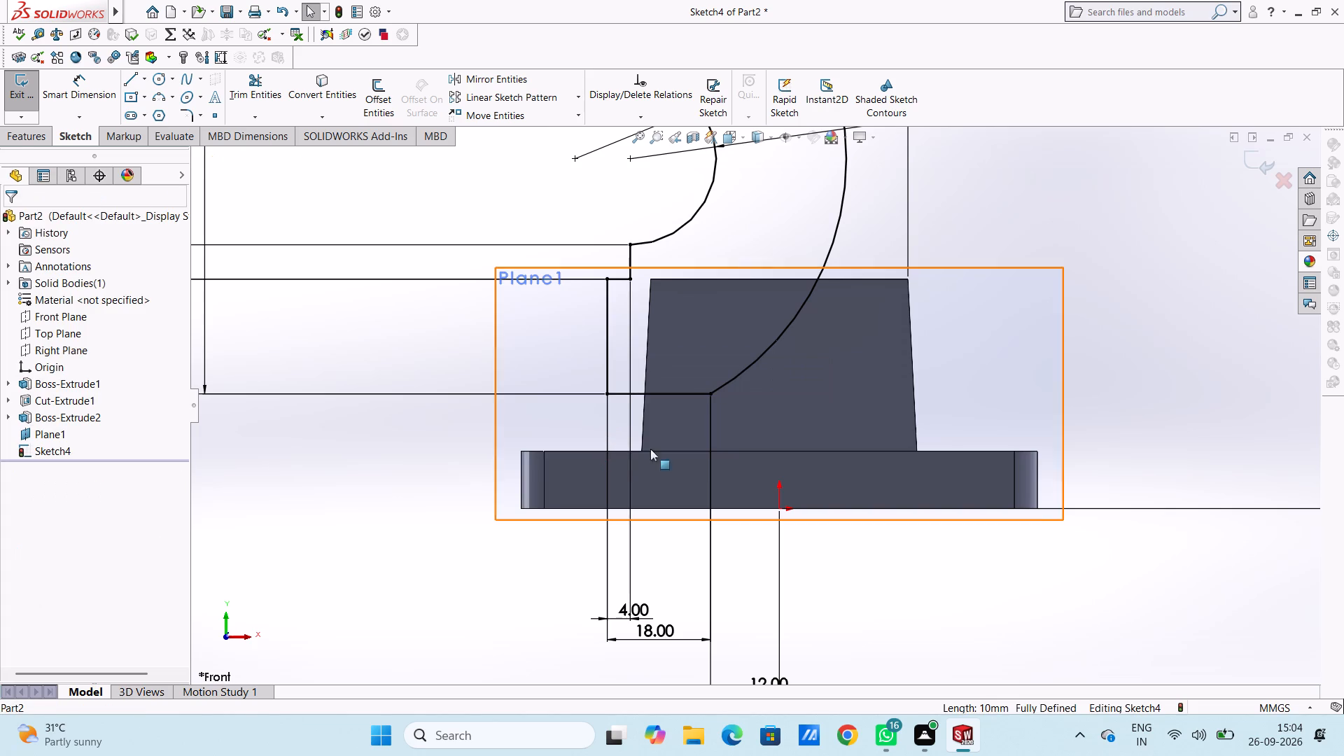
Extrude the closed stepped, double-arc region 5 mm blind, reversing the direction so it grows toward the drafted block.
scroll(709, 429, up, 9)
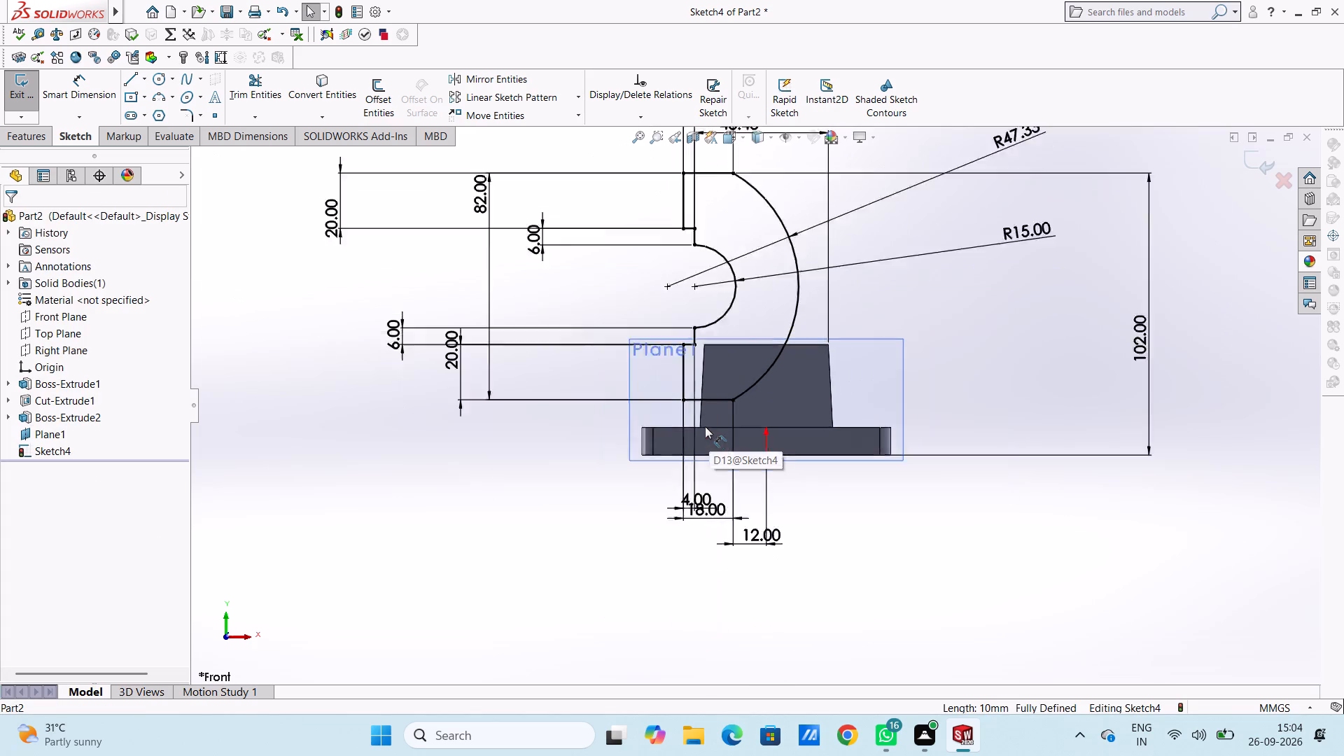
scroll(919, 357, down, 1)
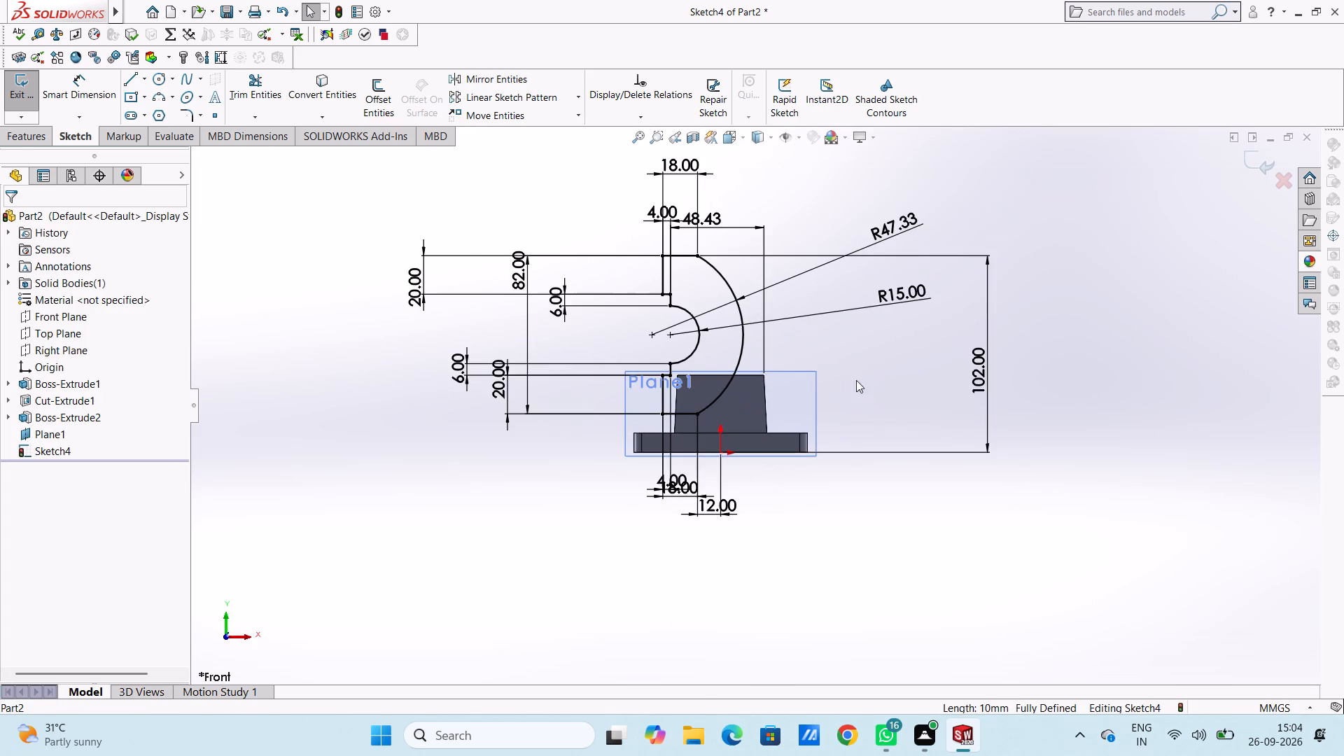
middle_drag(314, 407, 388, 450)
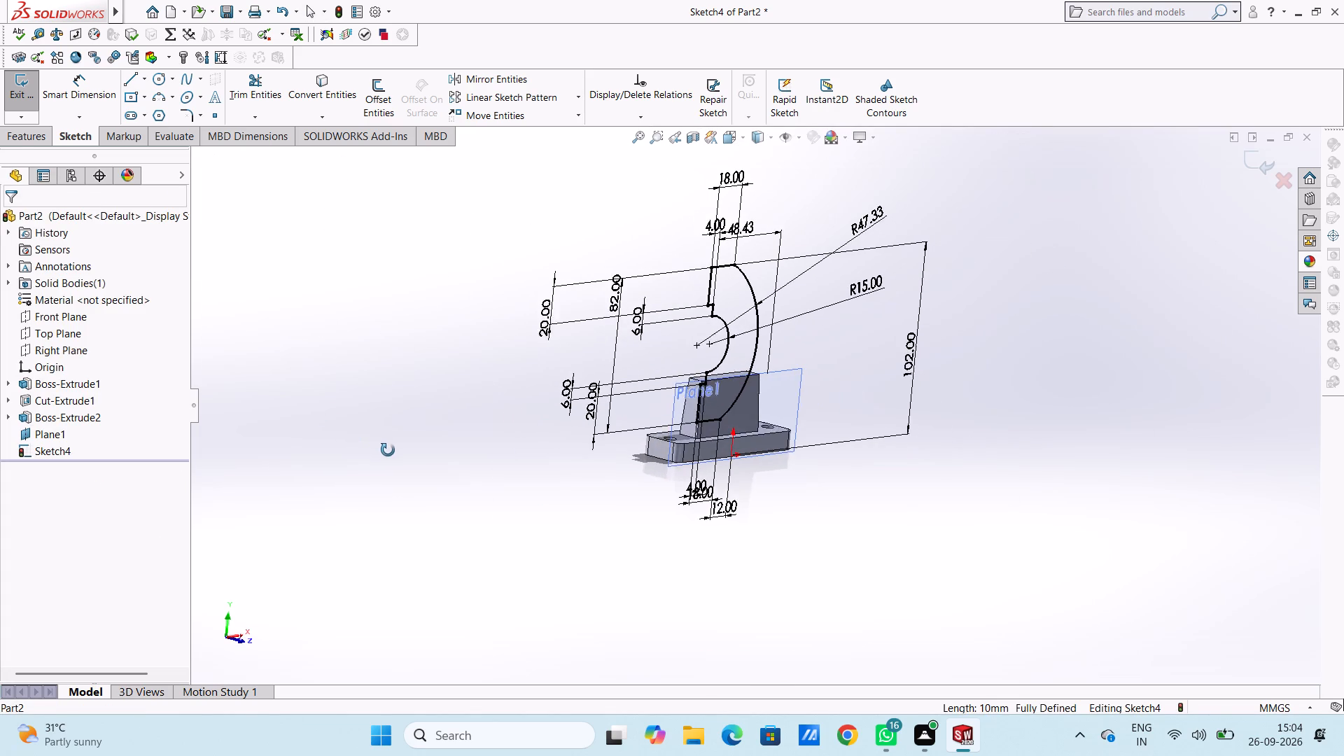
middle_drag(388, 450, 389, 451)
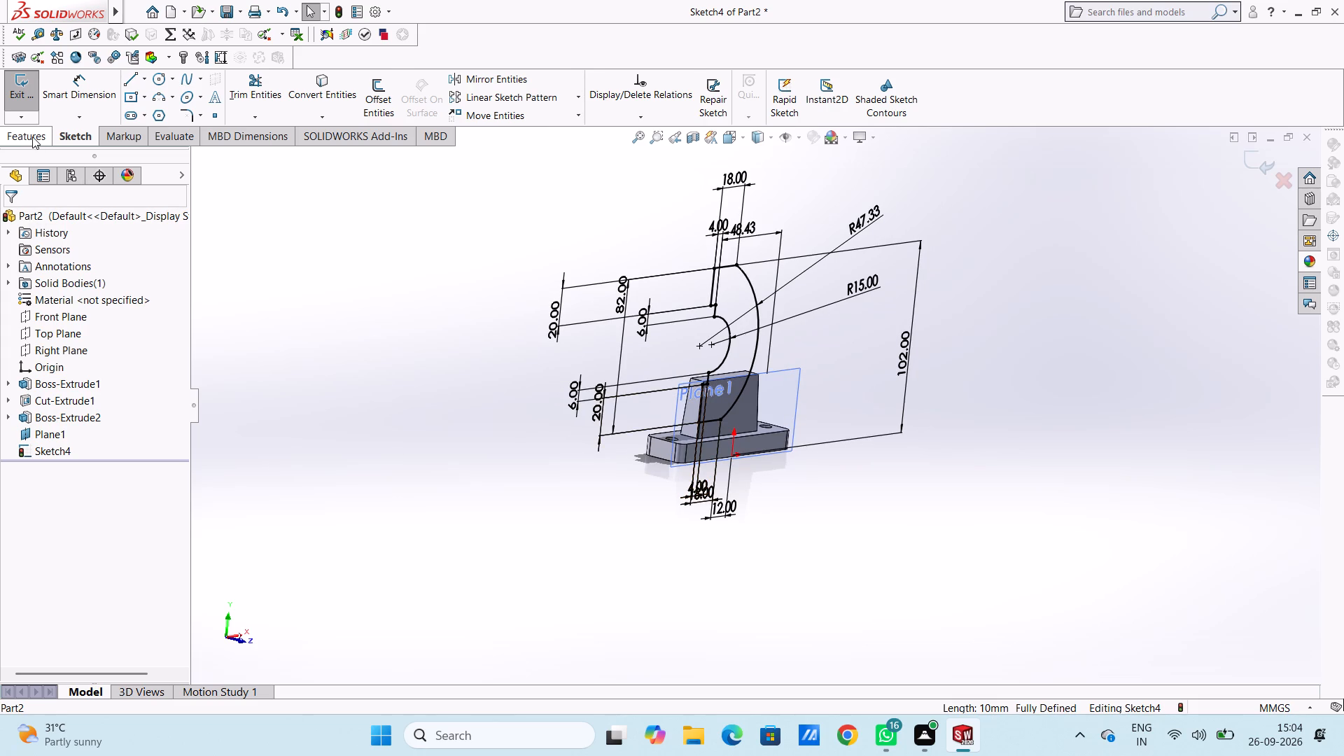
click(32, 136)
click(36, 82)
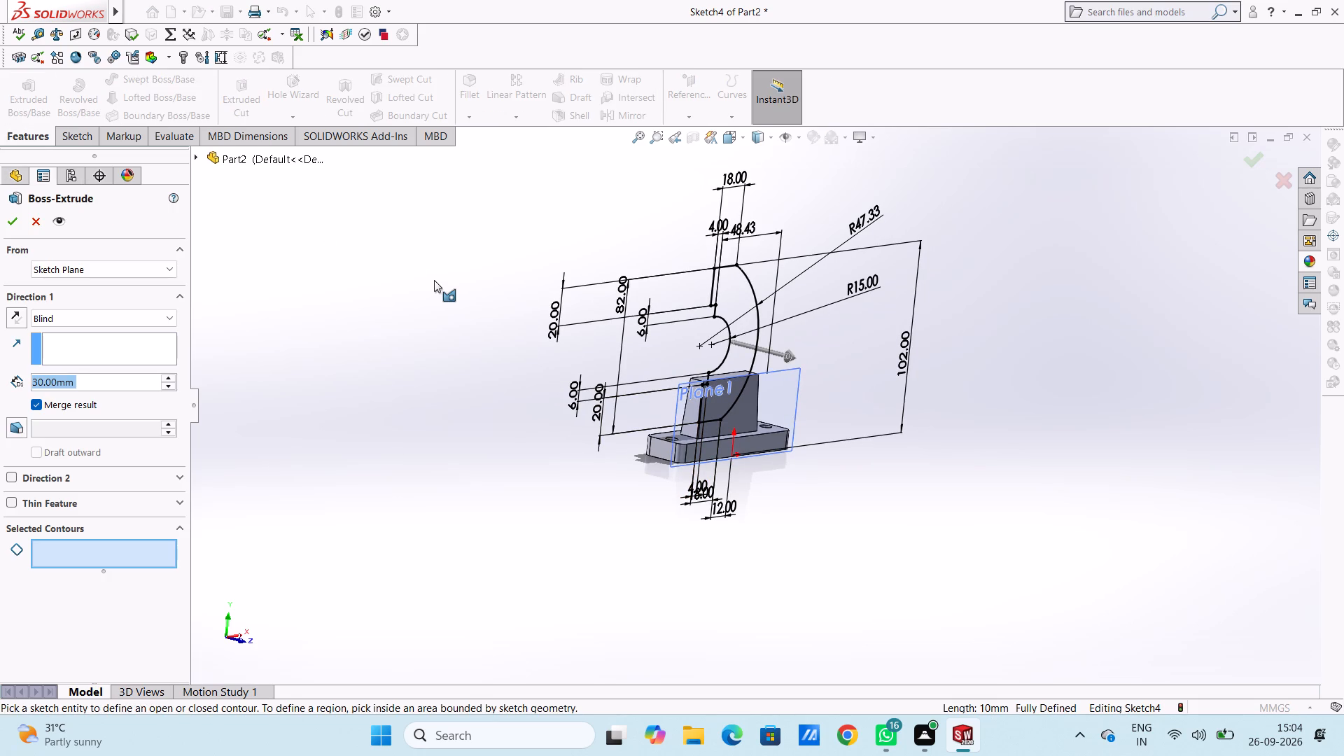
click(724, 298)
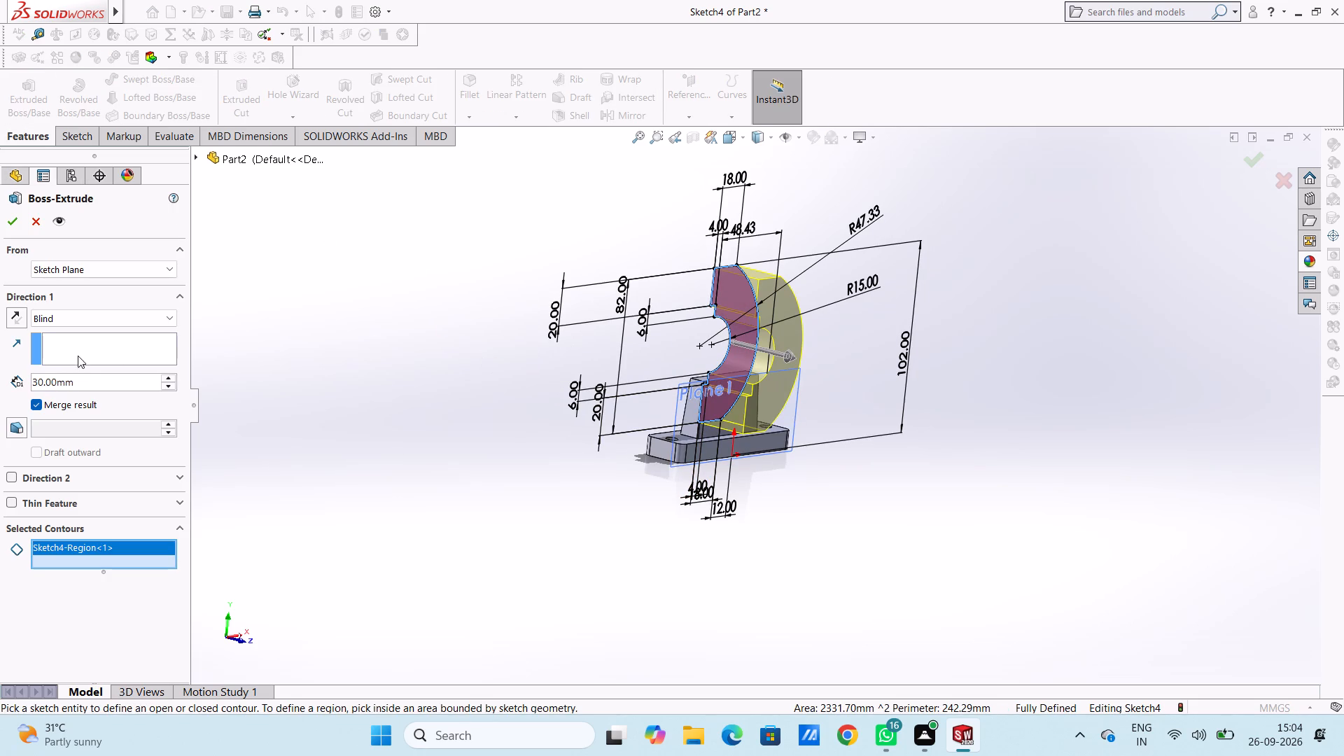
click(13, 316)
middle_drag(397, 266, 458, 304)
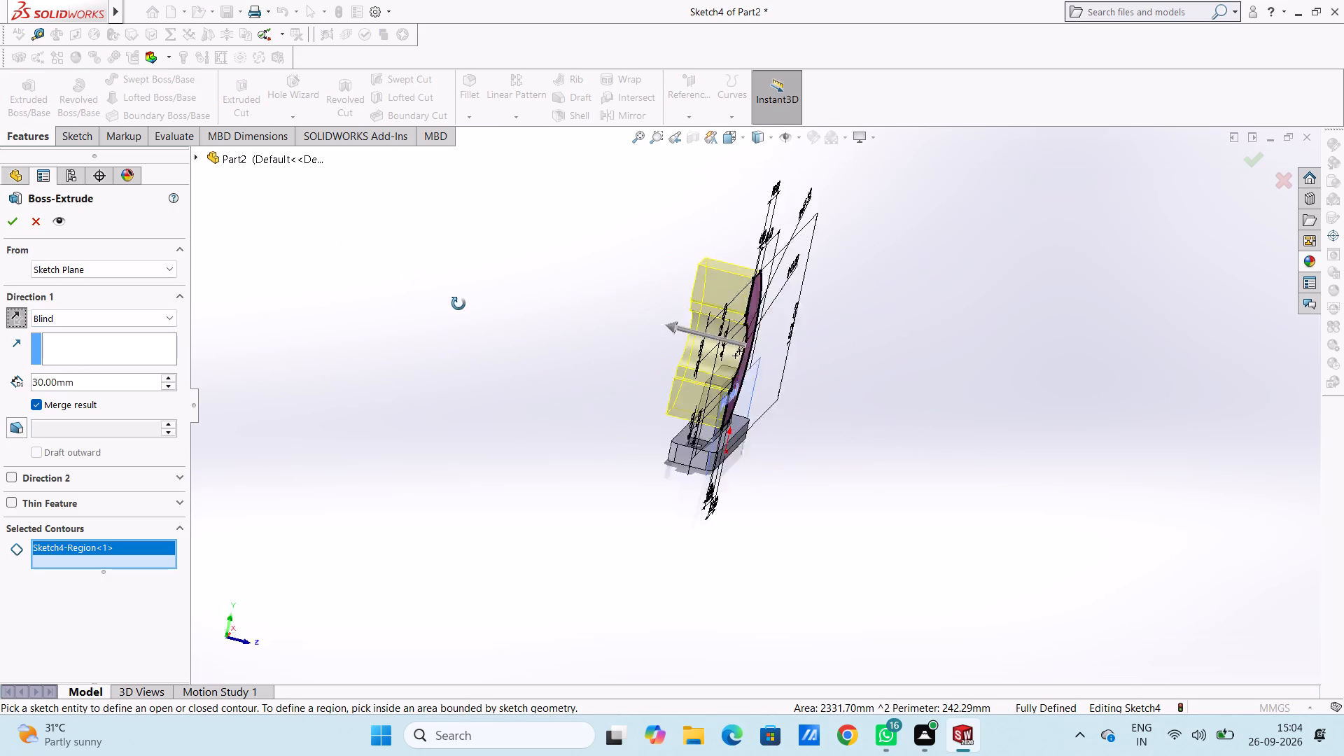
middle_drag(458, 304, 447, 377)
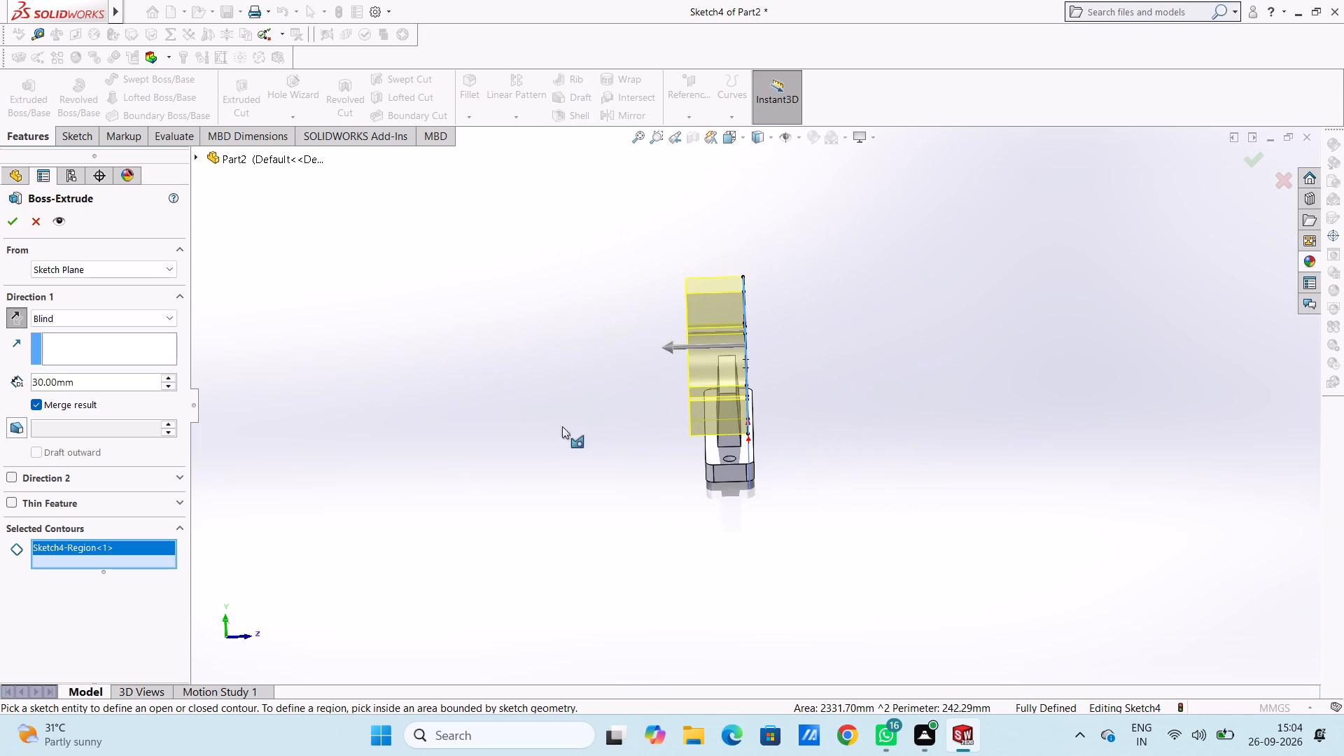
scroll(791, 417, down, 3)
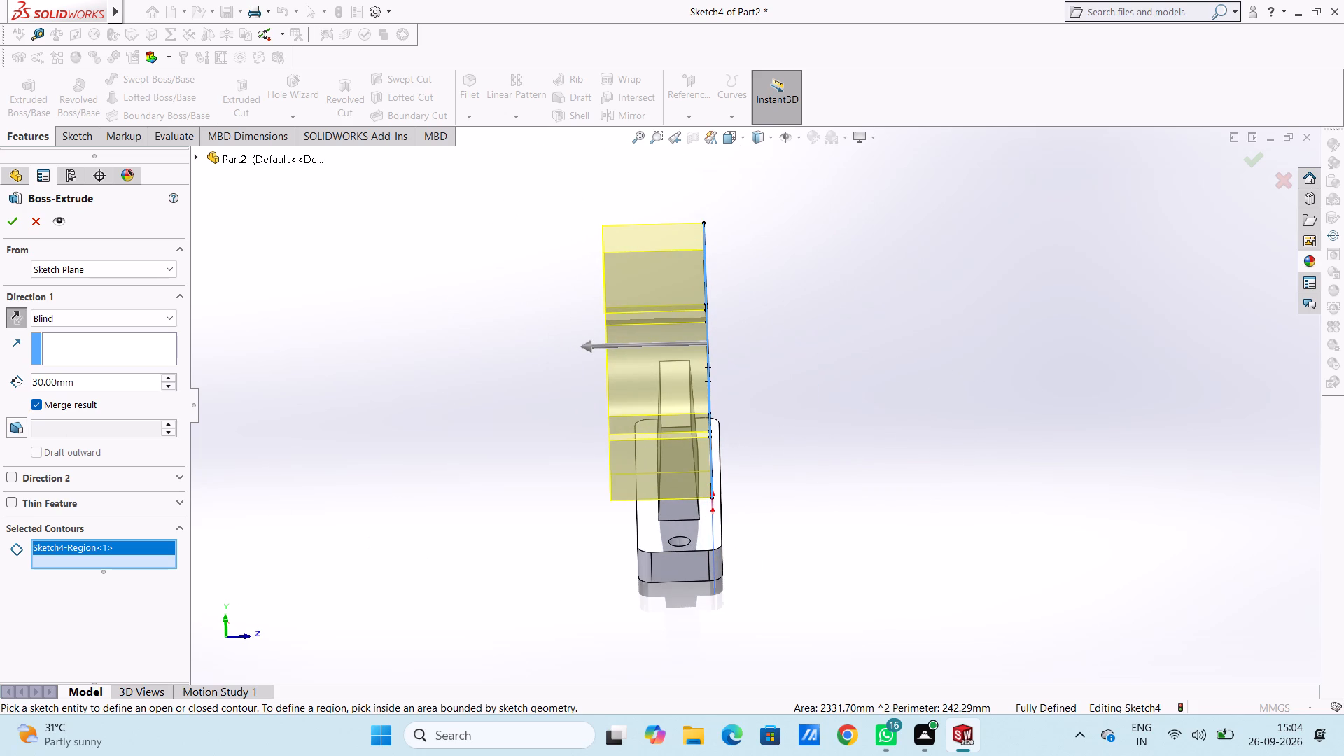
double_click(102, 382)
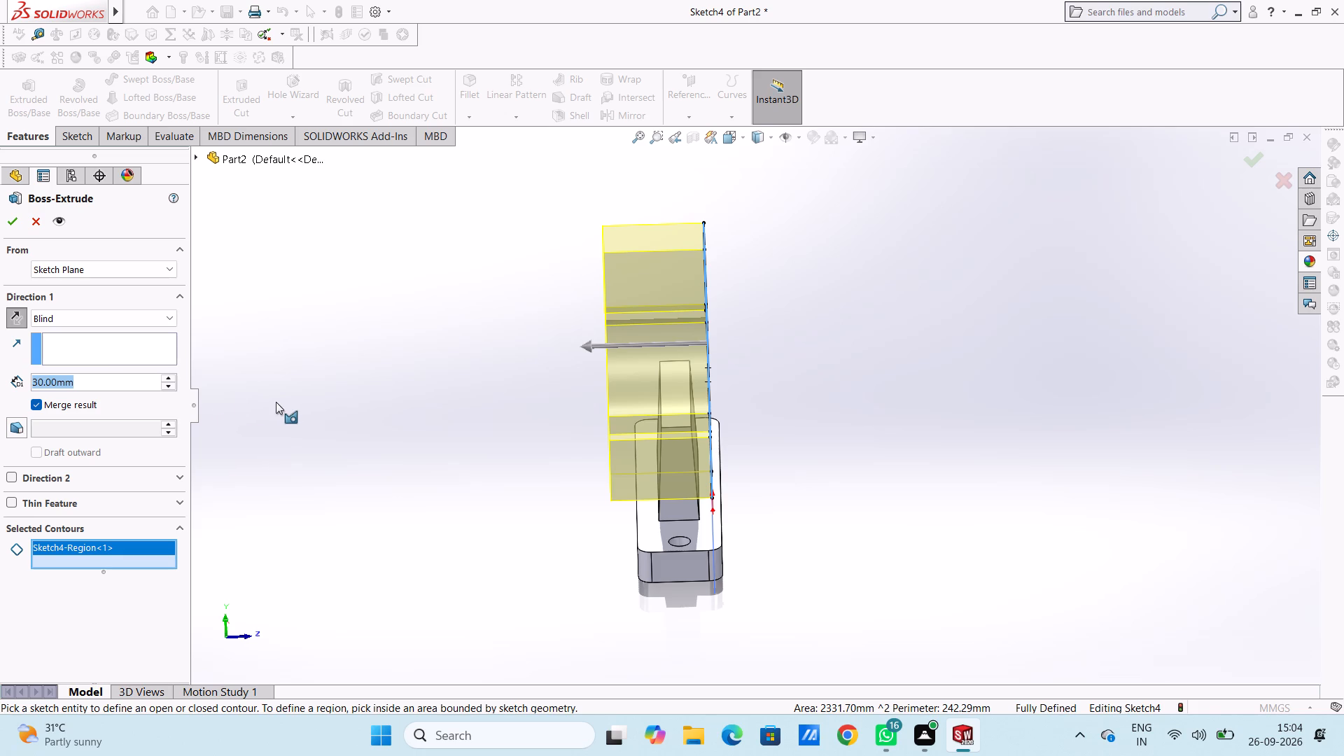
key(5)
key(Return)
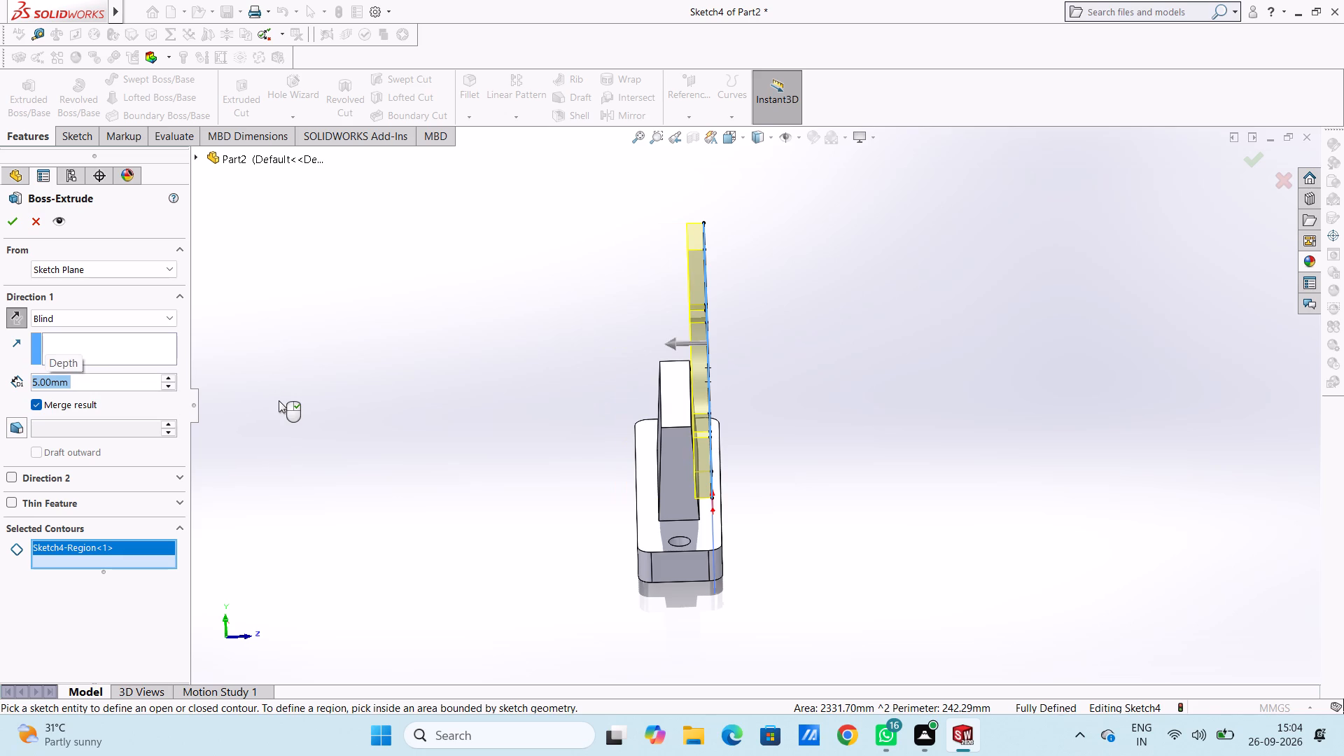
middle_drag(404, 374, 403, 322)
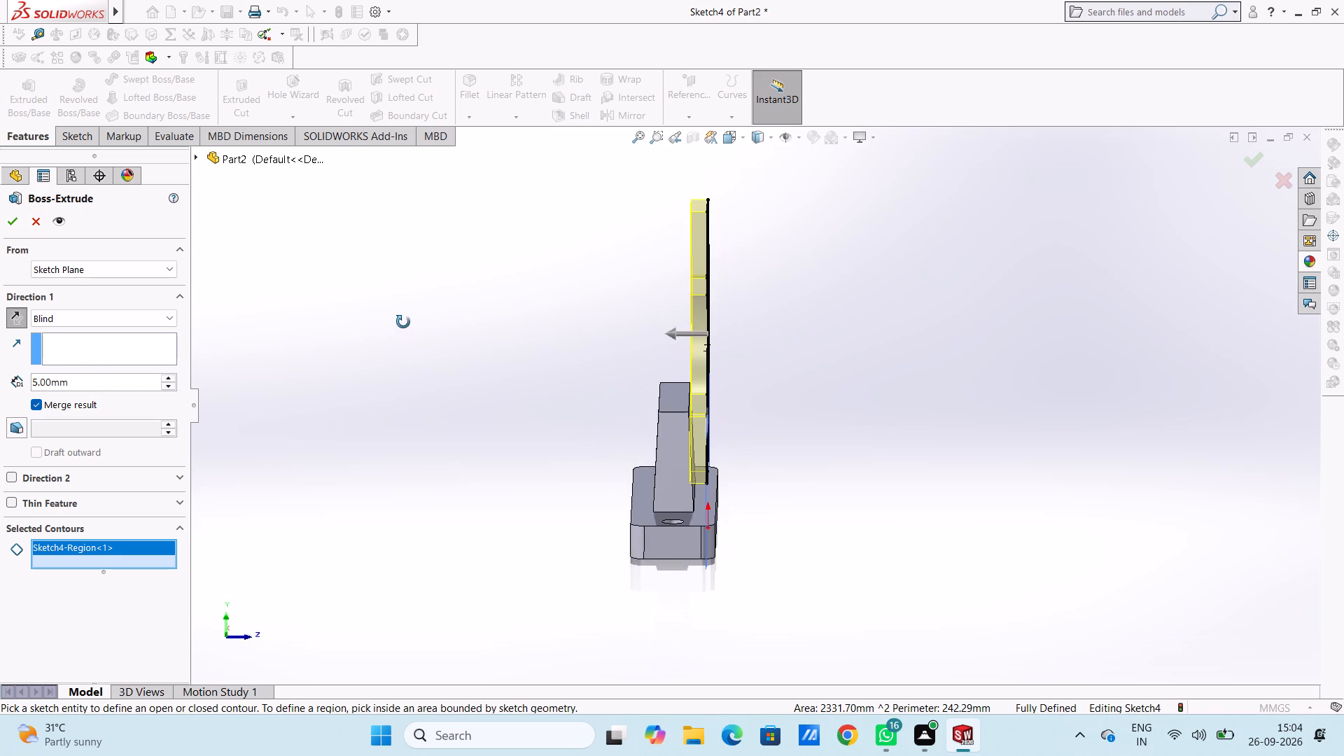
middle_drag(403, 322, 409, 321)
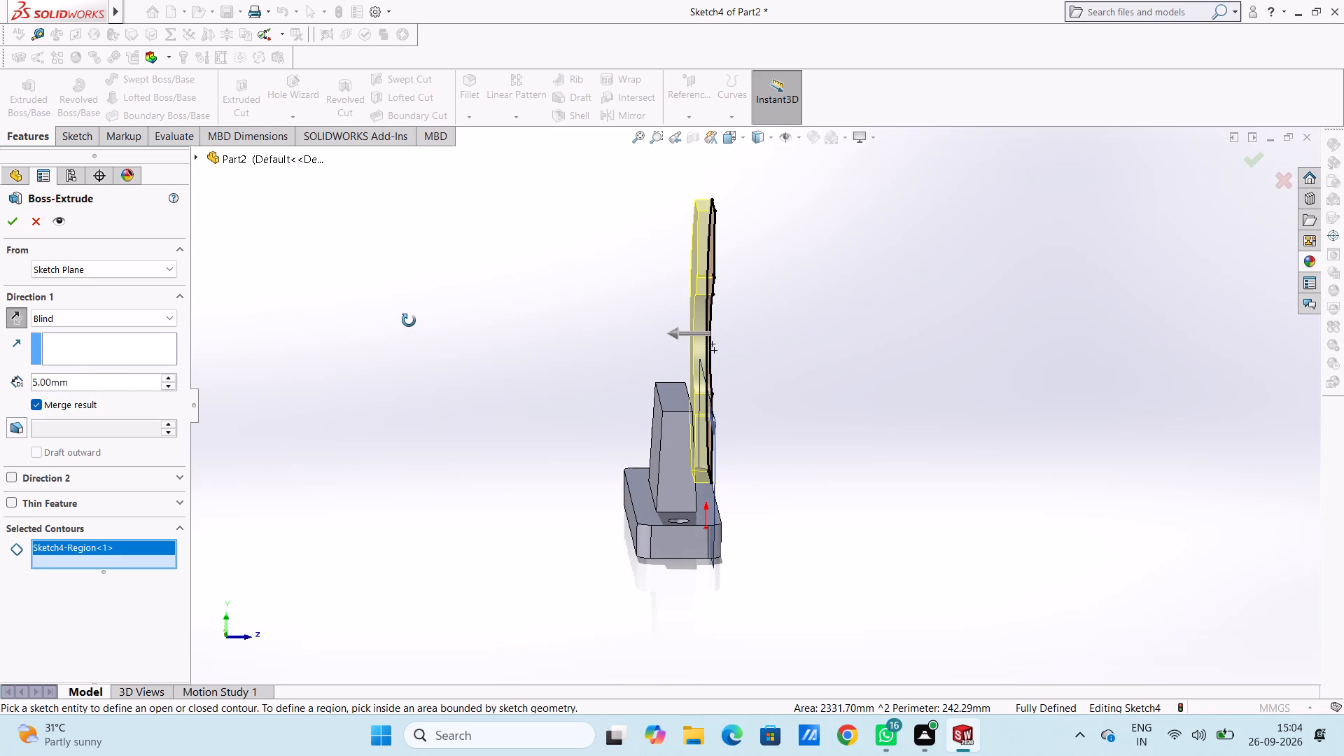
middle_drag(409, 321, 337, 317)
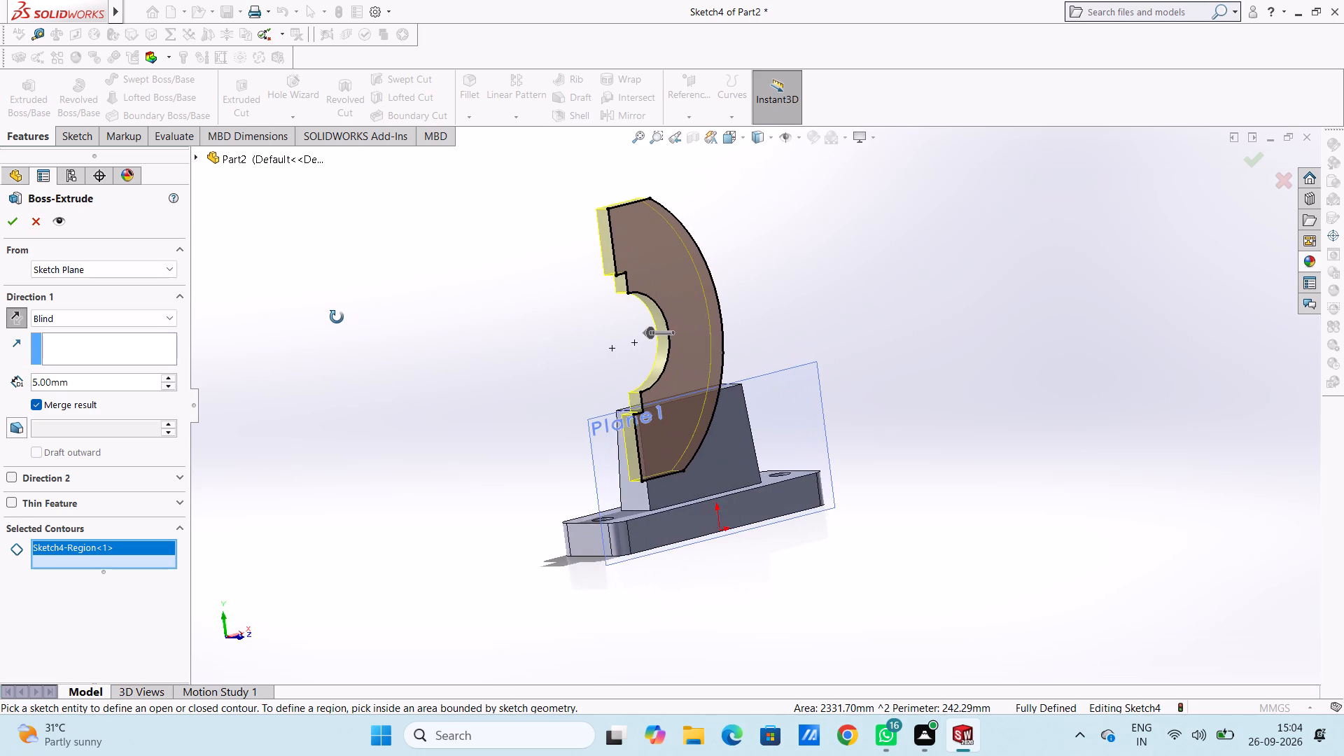
middle_drag(337, 317, 414, 331)
scroll(398, 321, down, 1)
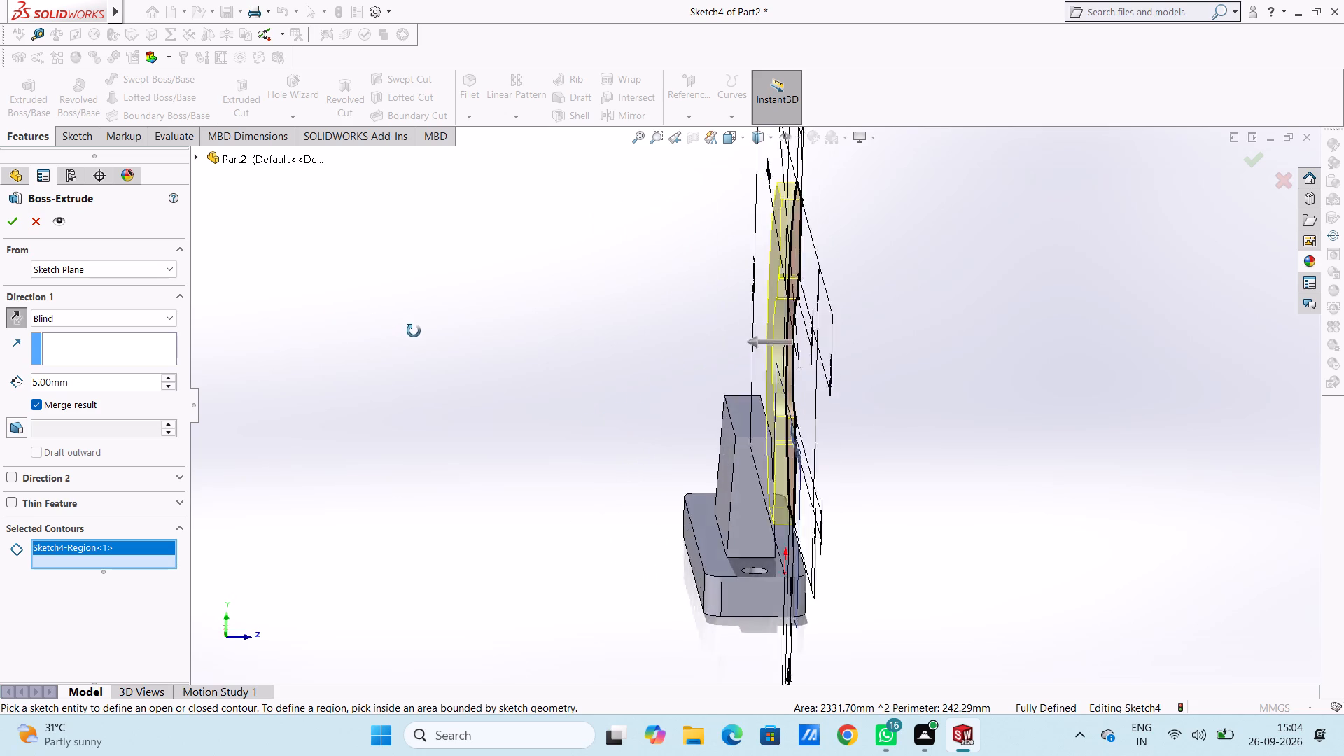
middle_drag(414, 331, 370, 344)
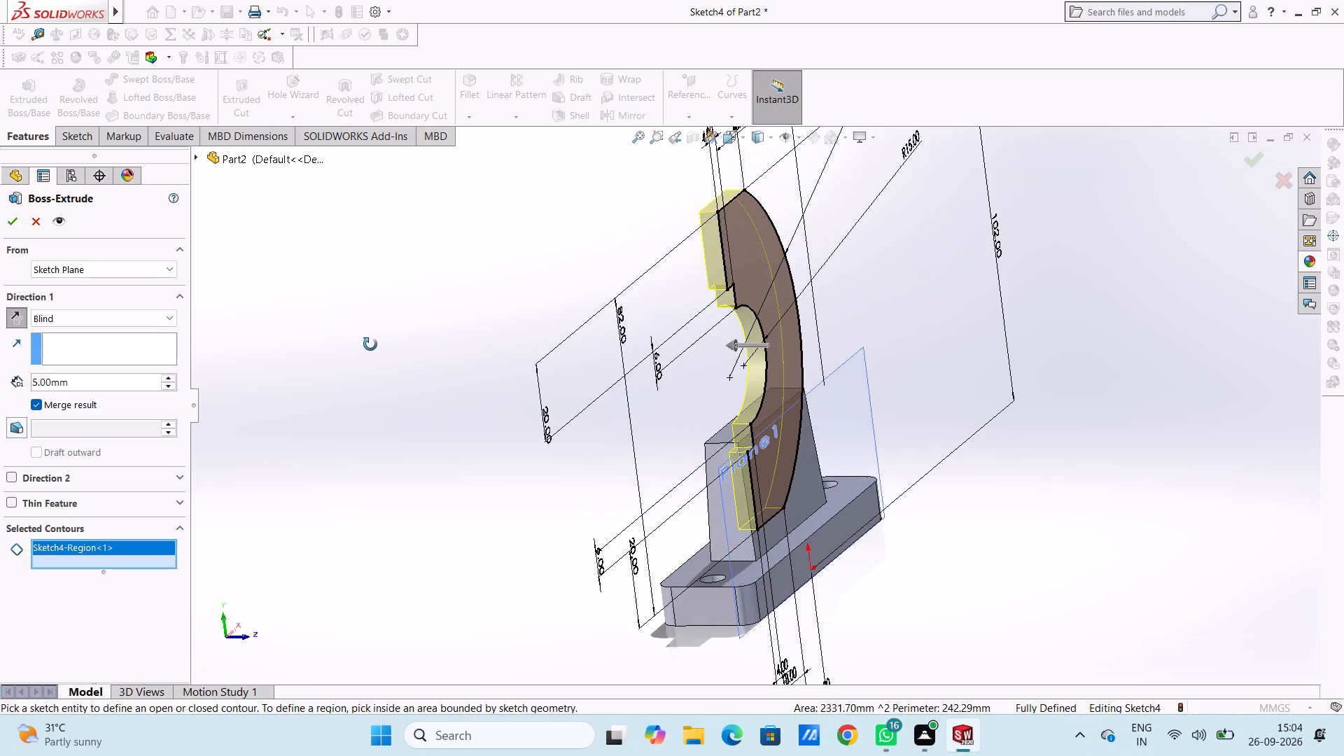
middle_drag(370, 344, 435, 379)
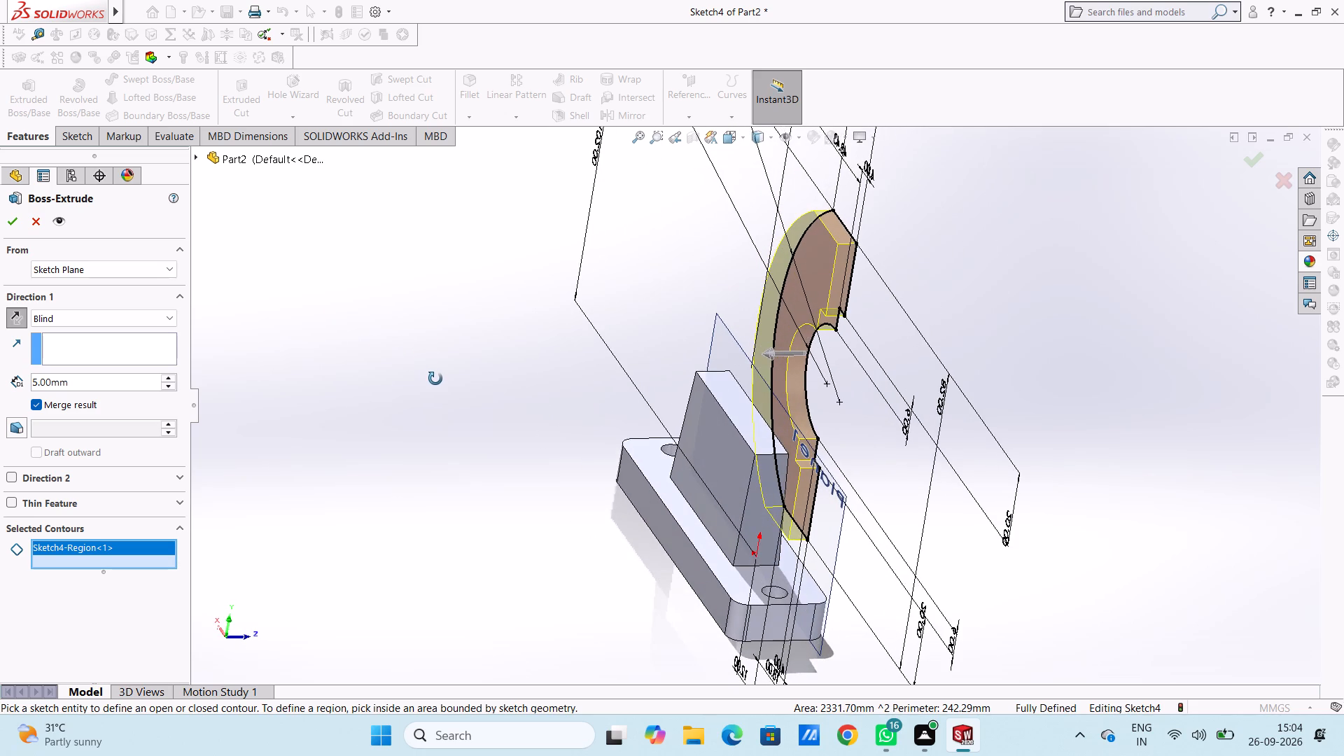
middle_drag(435, 379, 413, 378)
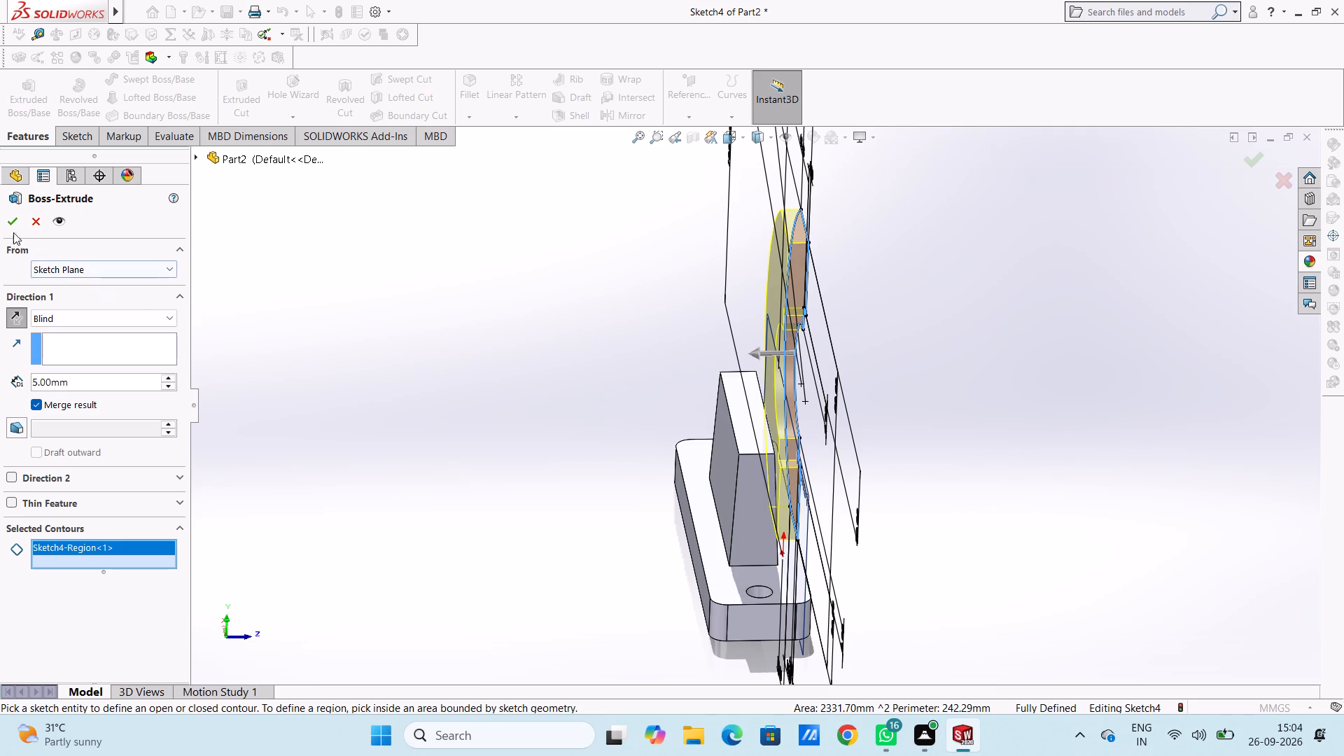
click(14, 223)
click(456, 350)
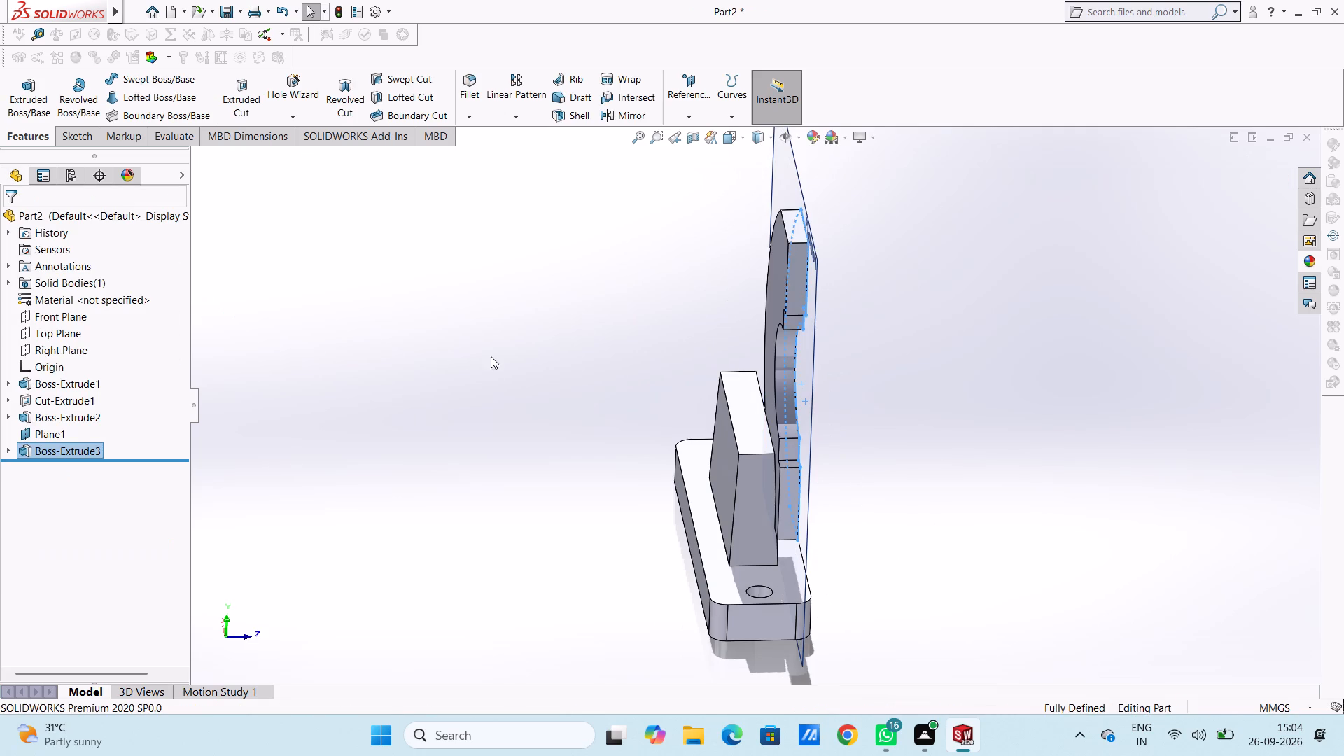
Hide the offset reference plane Plane1.
click(70, 433)
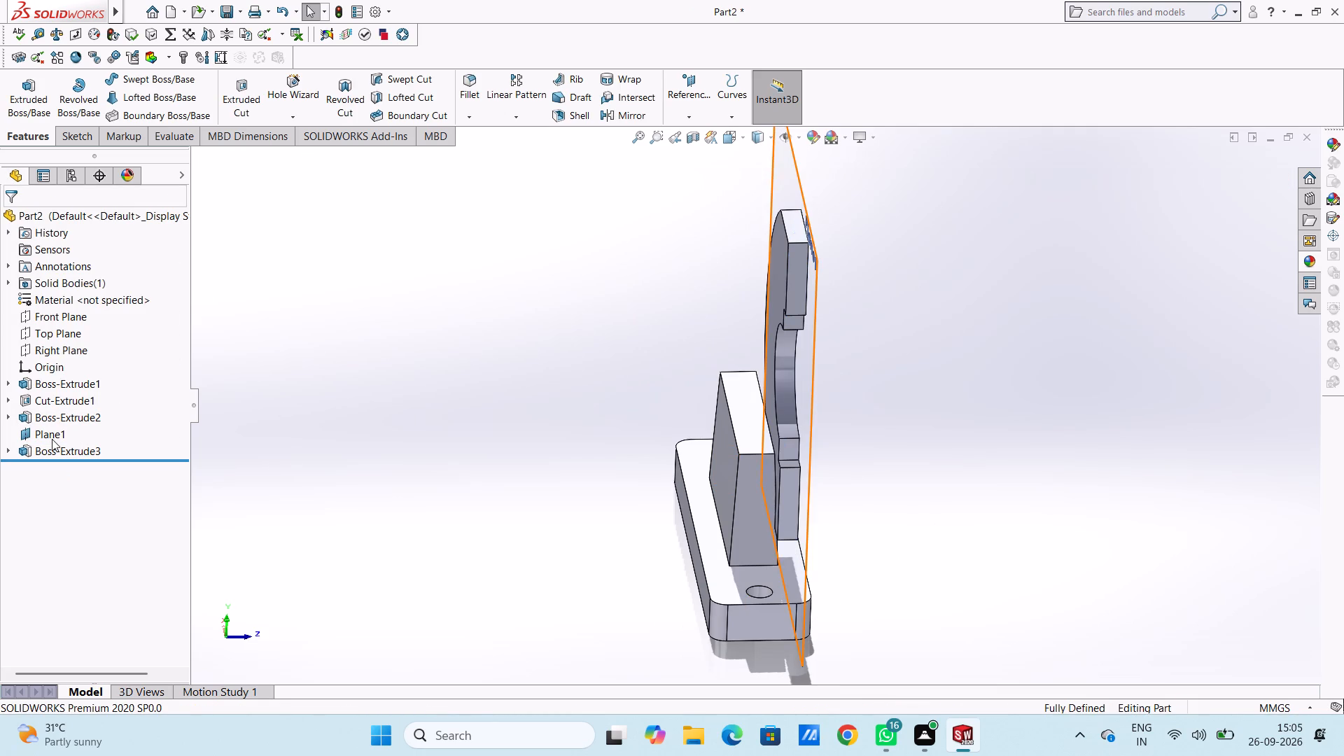
click(52, 439)
click(90, 421)
click(440, 395)
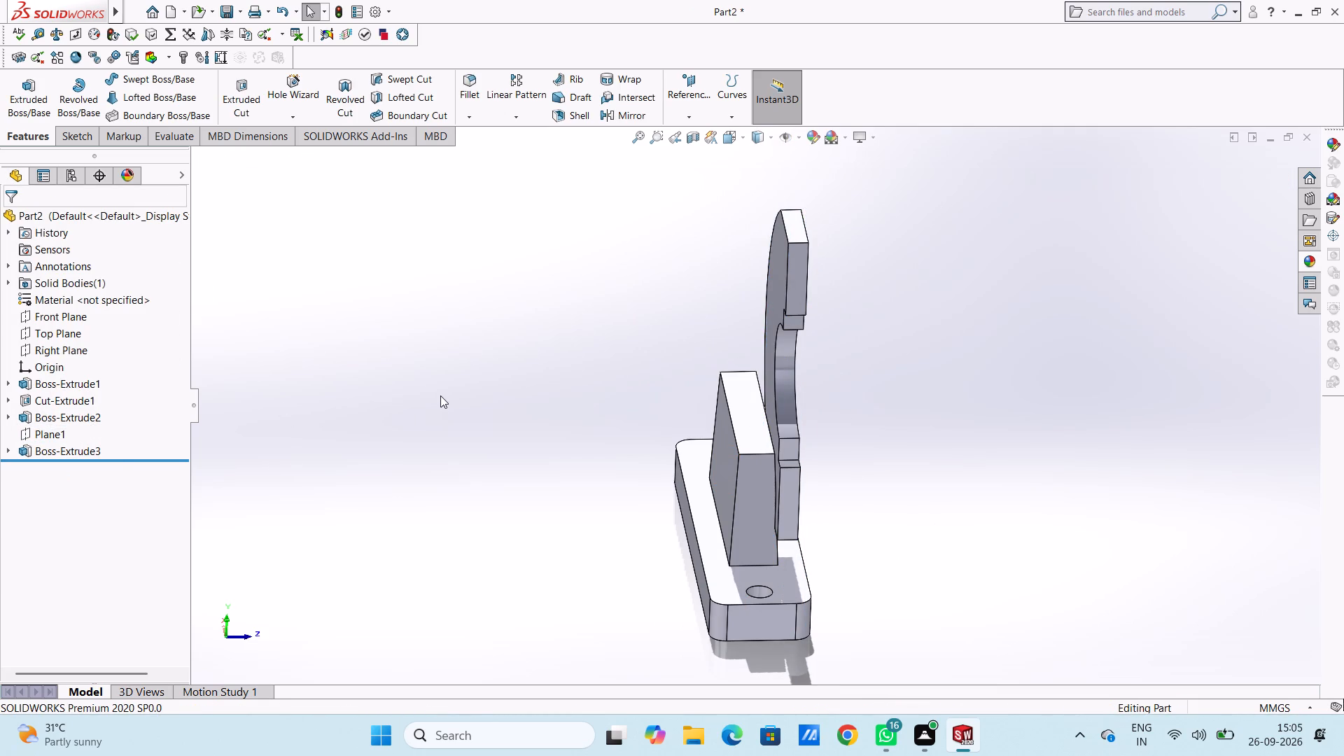
key(Escape)
Examine the extruded curved plate and its position against the drafted block and base plate in 3D.
key(ctrl+7)
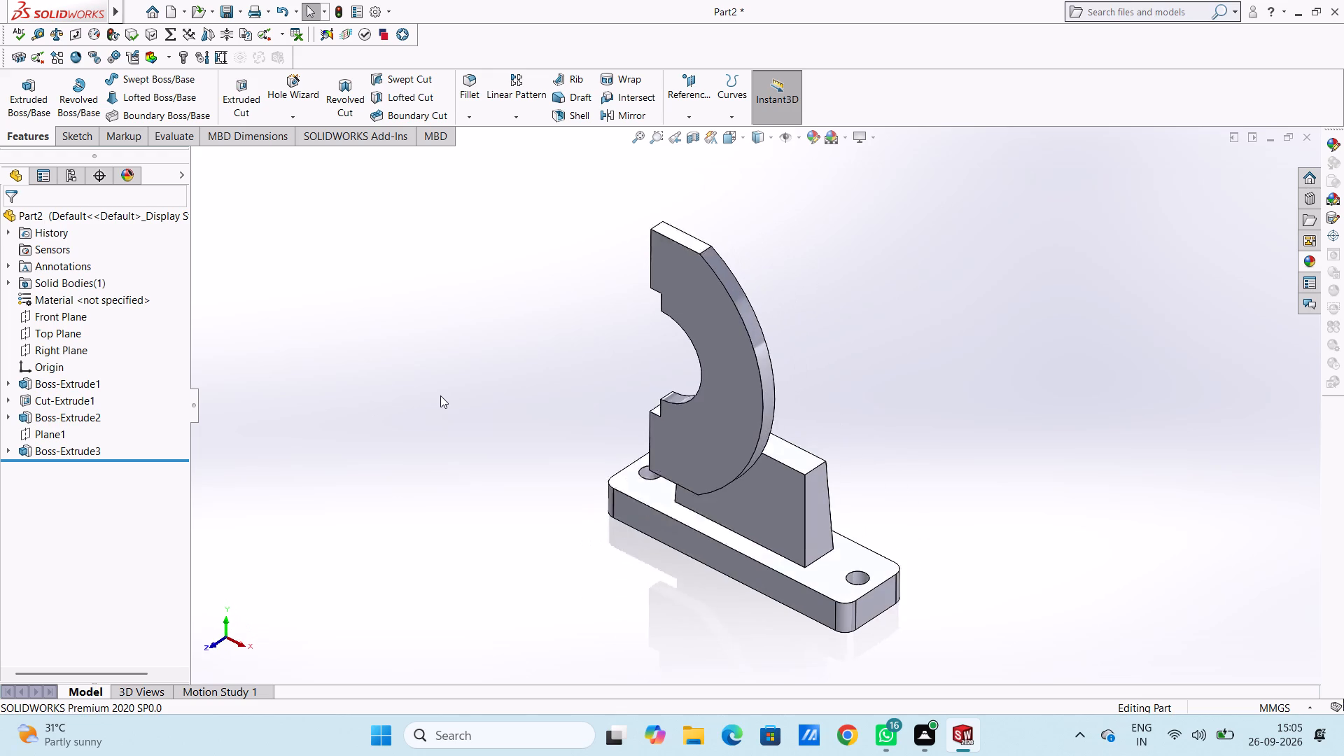
middle_drag(442, 395, 571, 448)
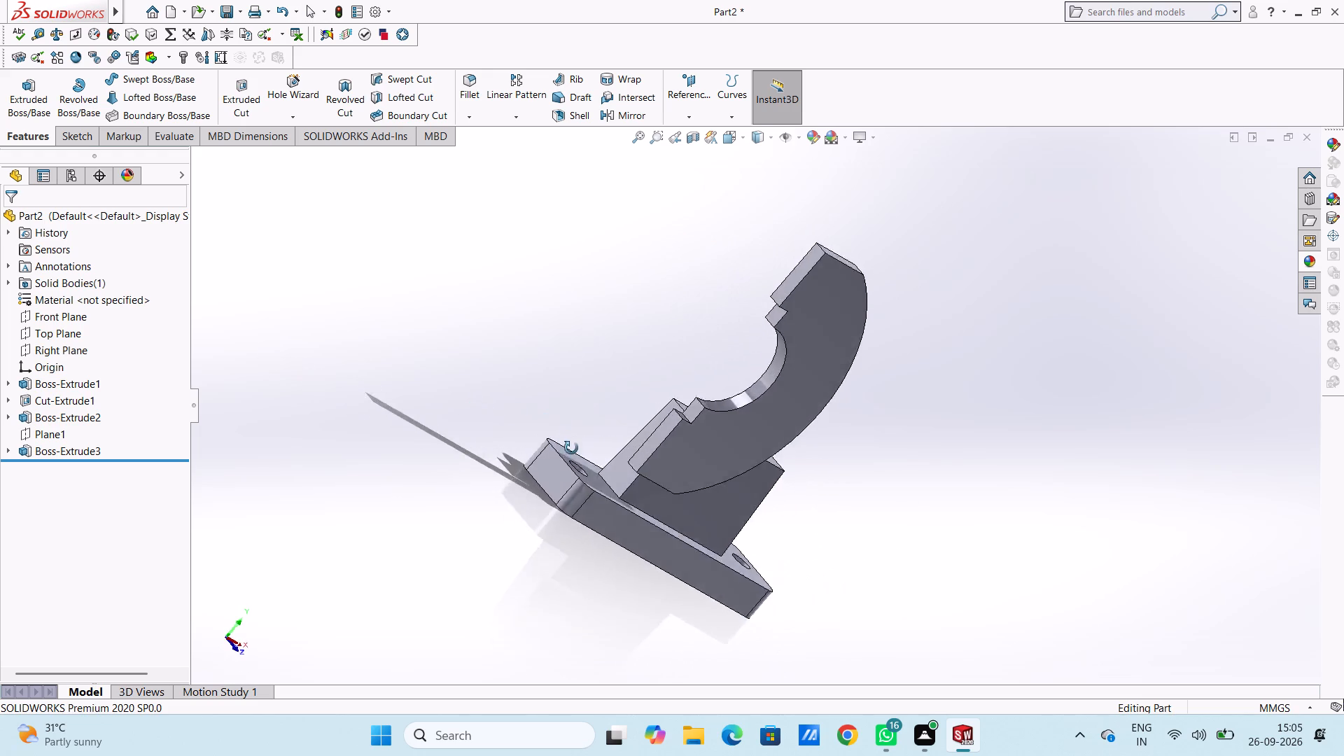
middle_drag(571, 448, 631, 648)
middle_drag(562, 462, 504, 503)
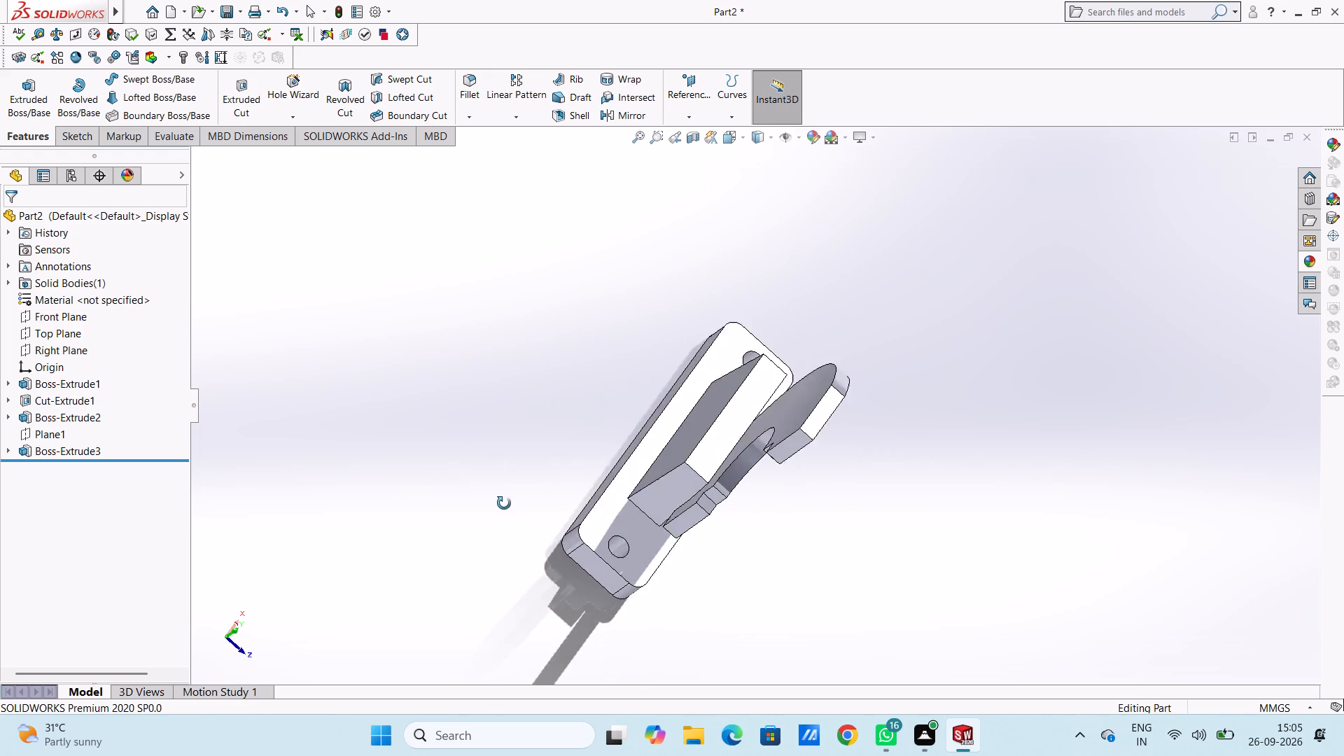
middle_drag(504, 503, 591, 355)
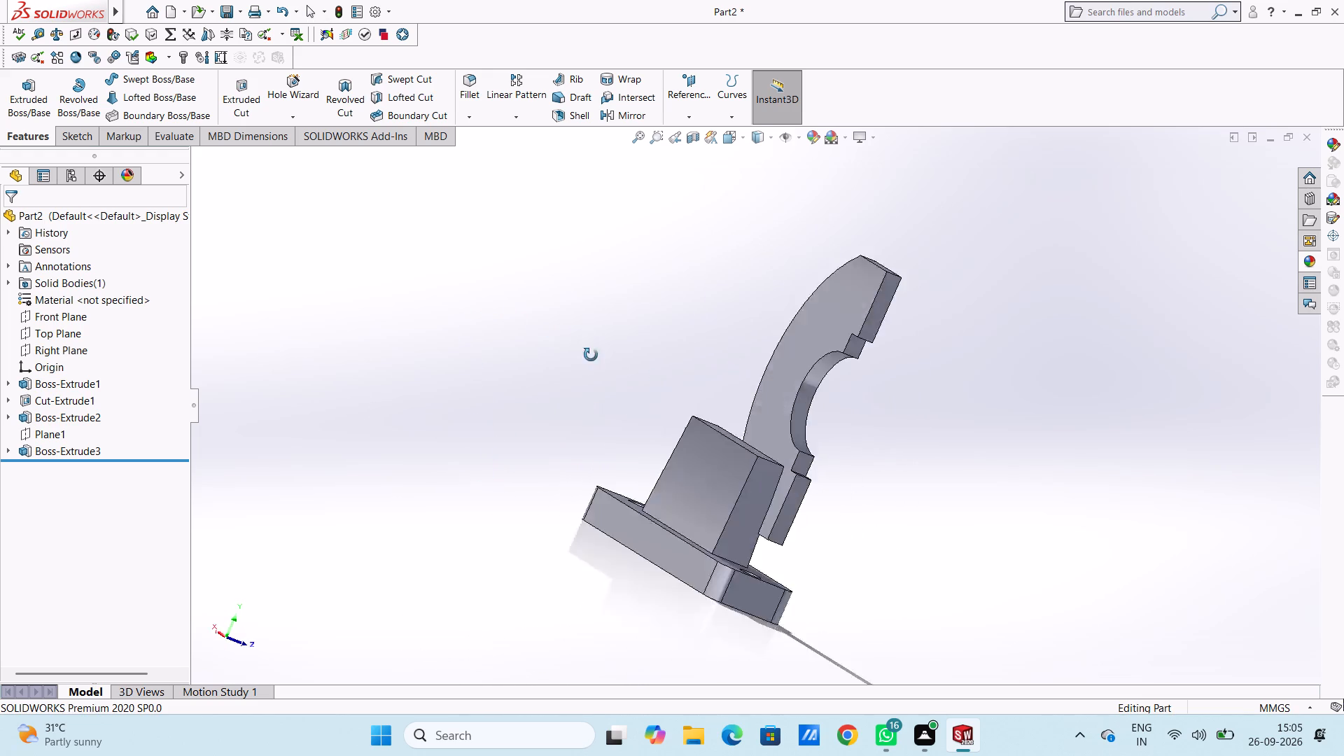
middle_drag(591, 355, 461, 514)
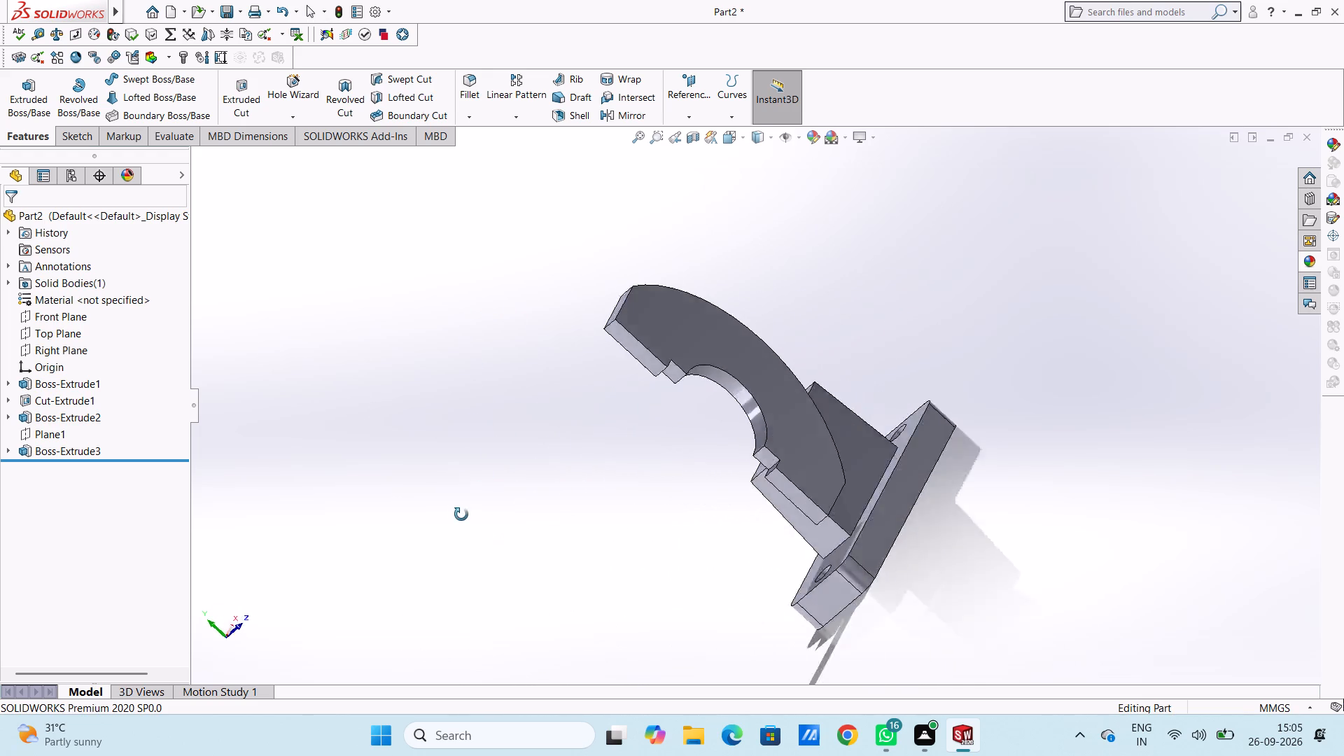
middle_drag(461, 514, 540, 525)
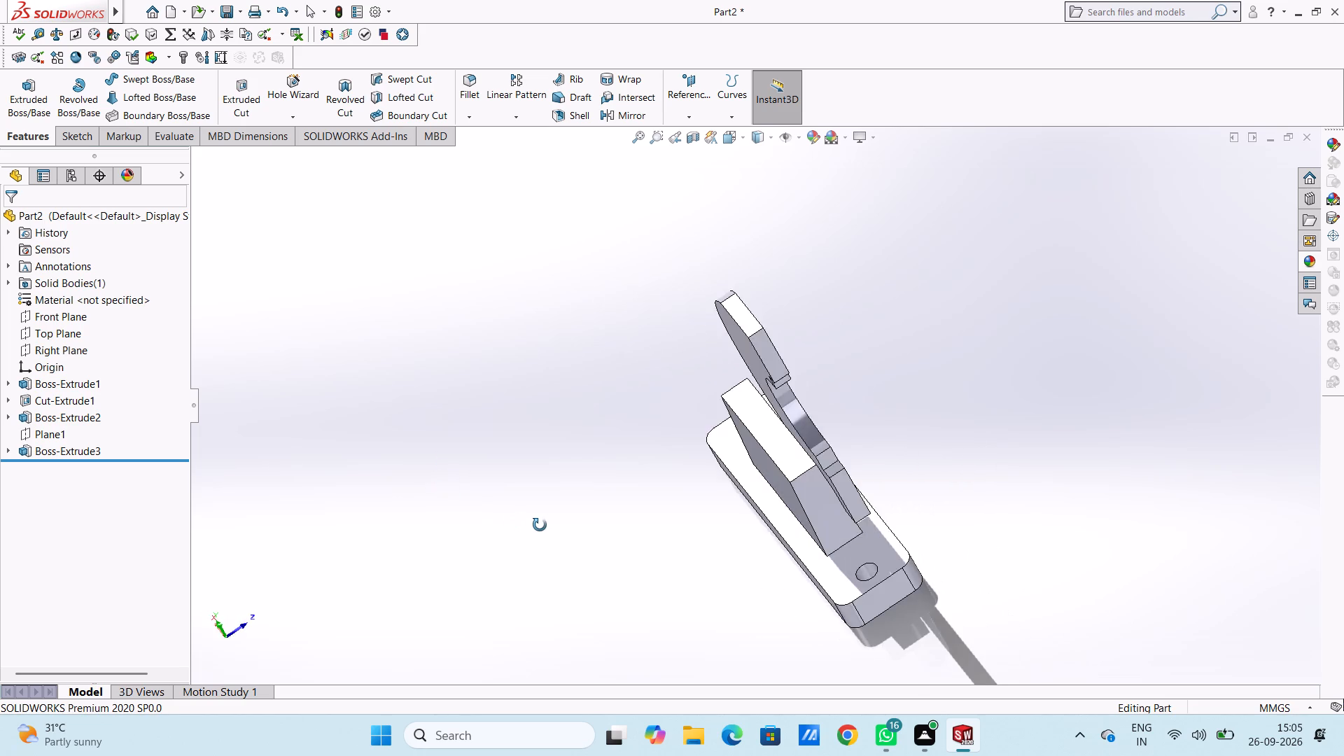
middle_drag(540, 525, 596, 478)
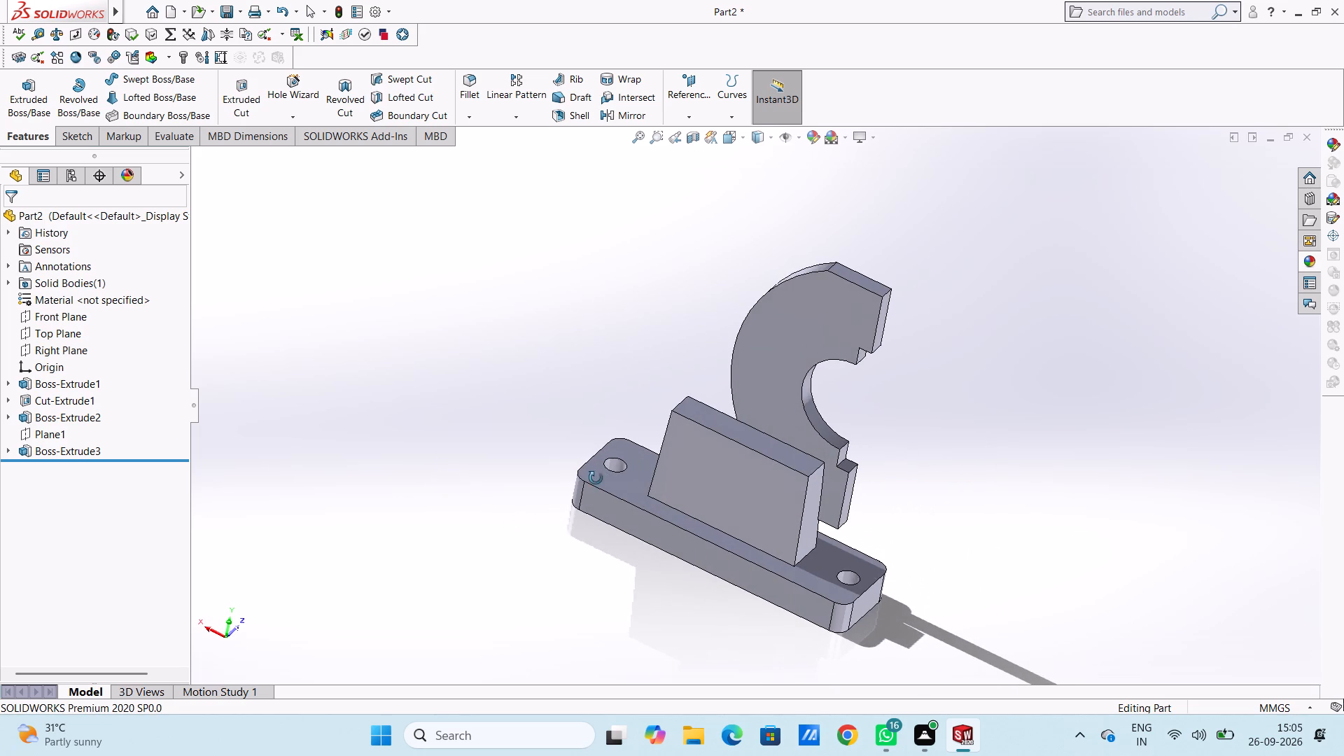
middle_drag(596, 478, 633, 452)
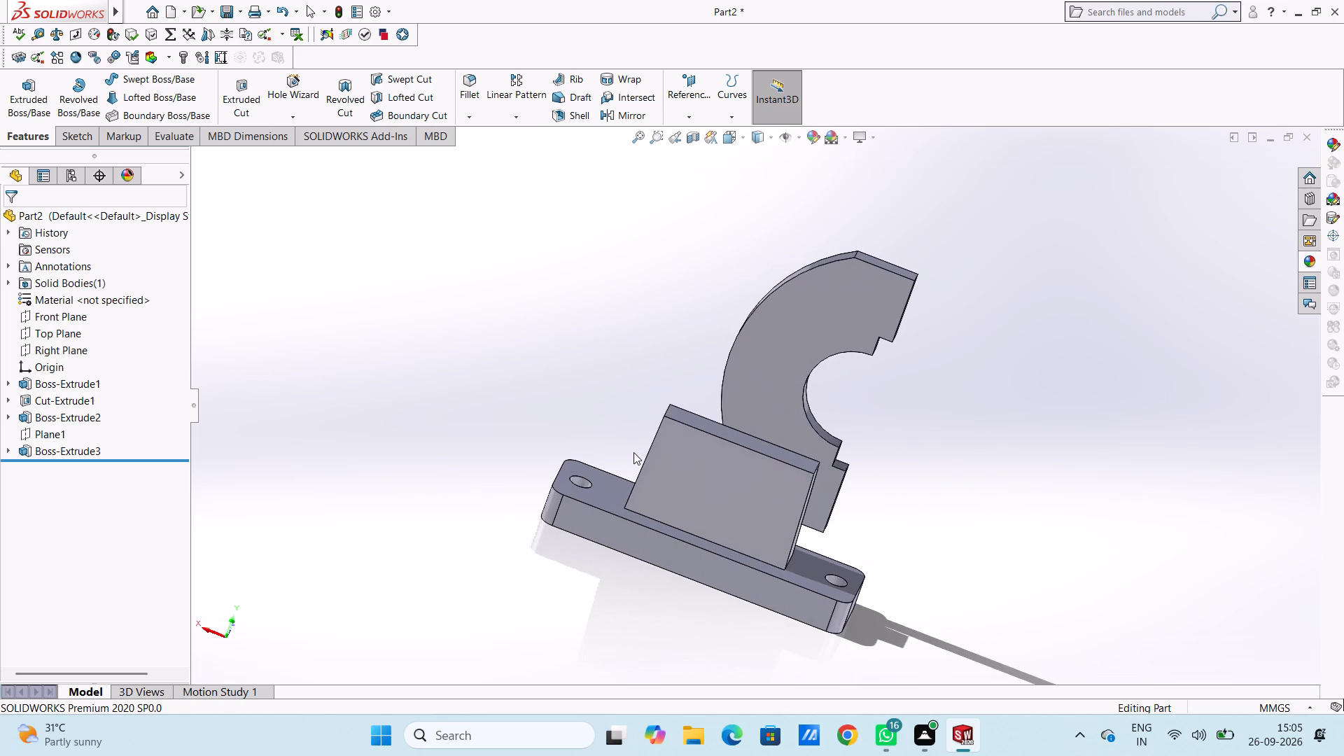
Start a new sketch on the curved plate's rear face, seen in the back view.
key(2)
key(ctrl+2)
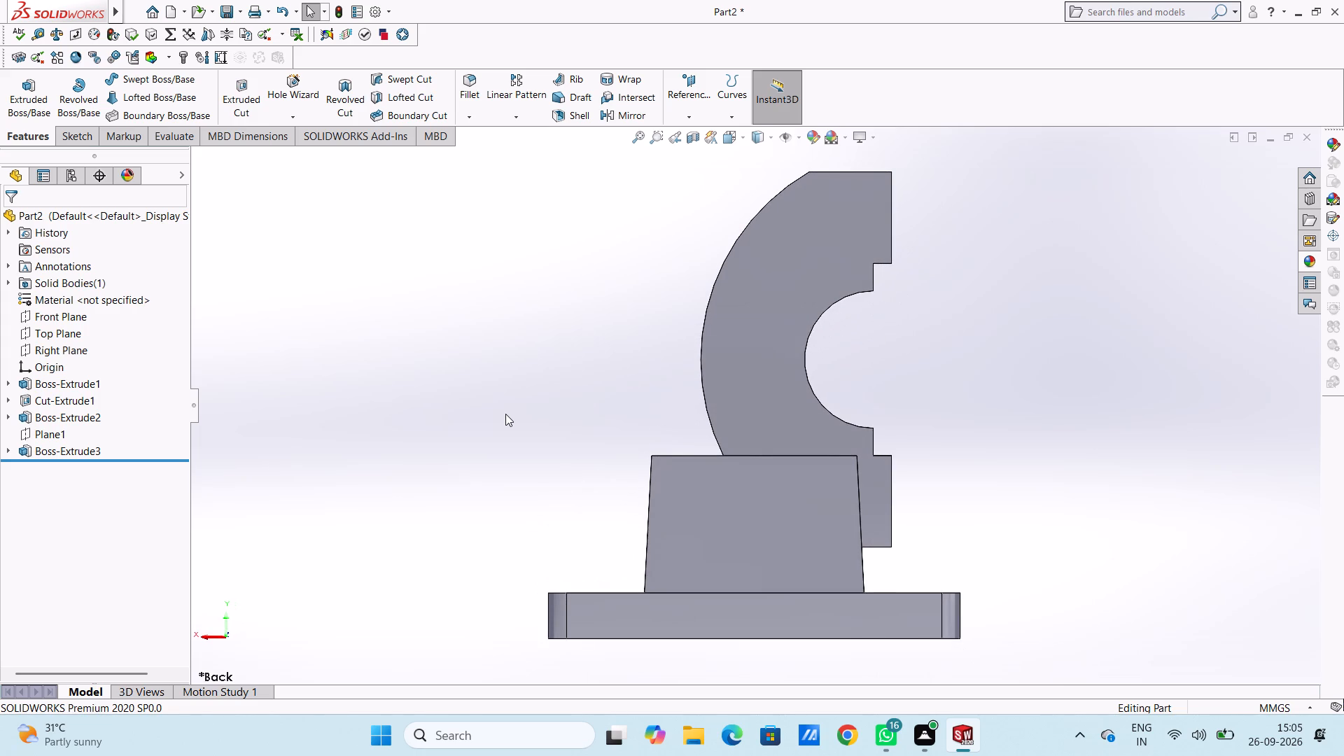
click(717, 339)
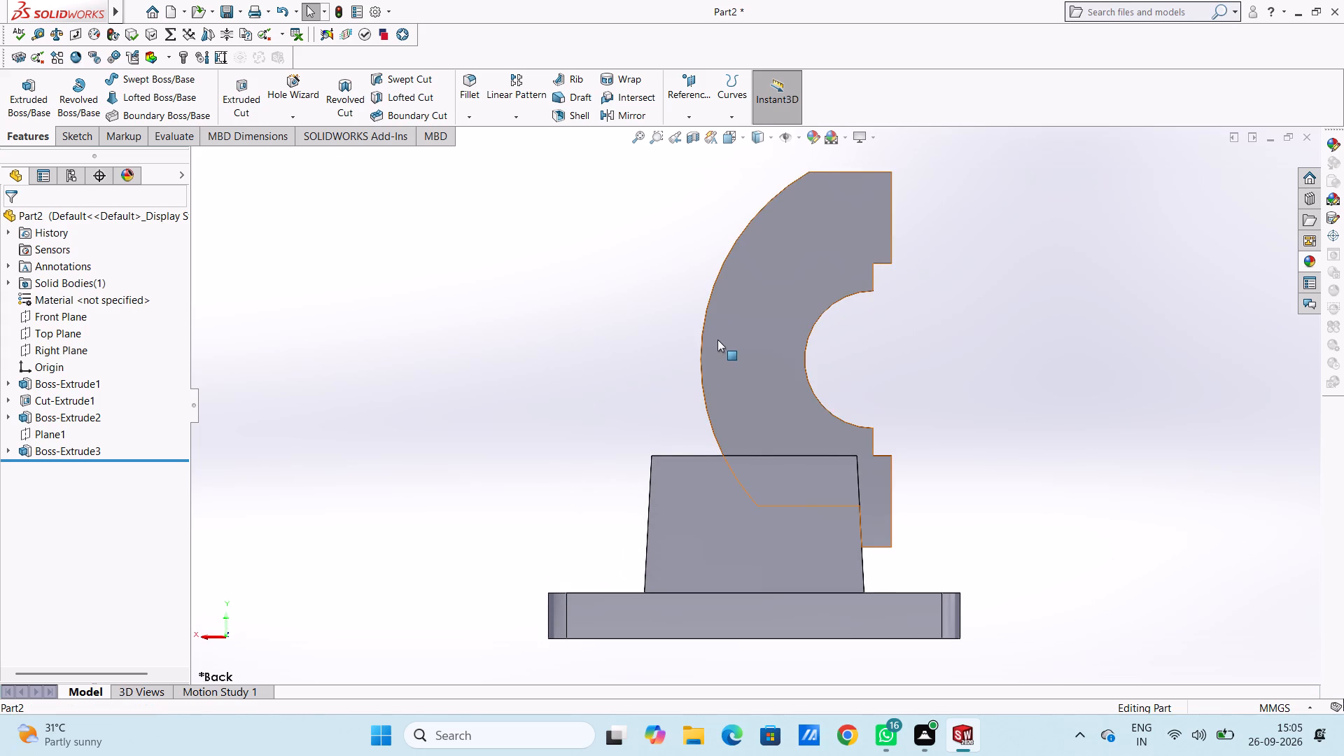
click(778, 299)
click(623, 340)
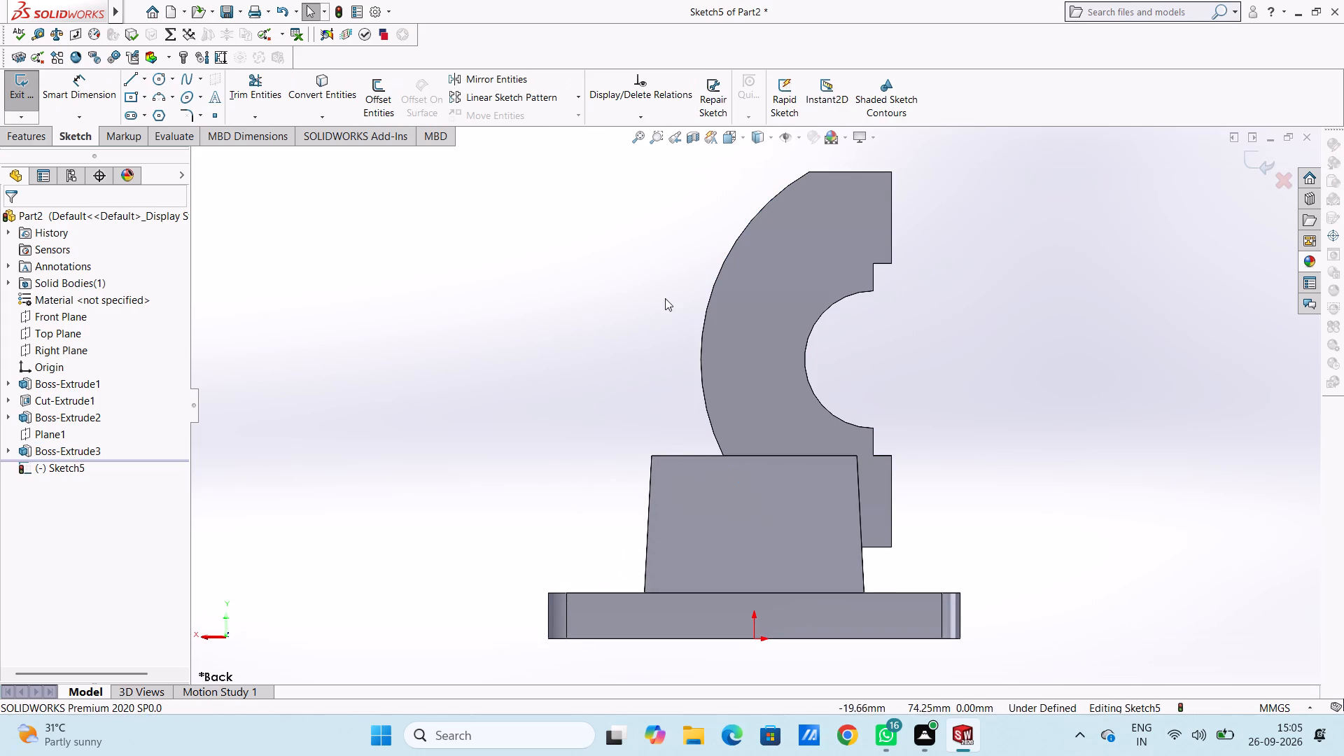
Examine from several angles how the curved plate sits against the drafted block and base plate.
middle_drag(673, 302, 569, 457)
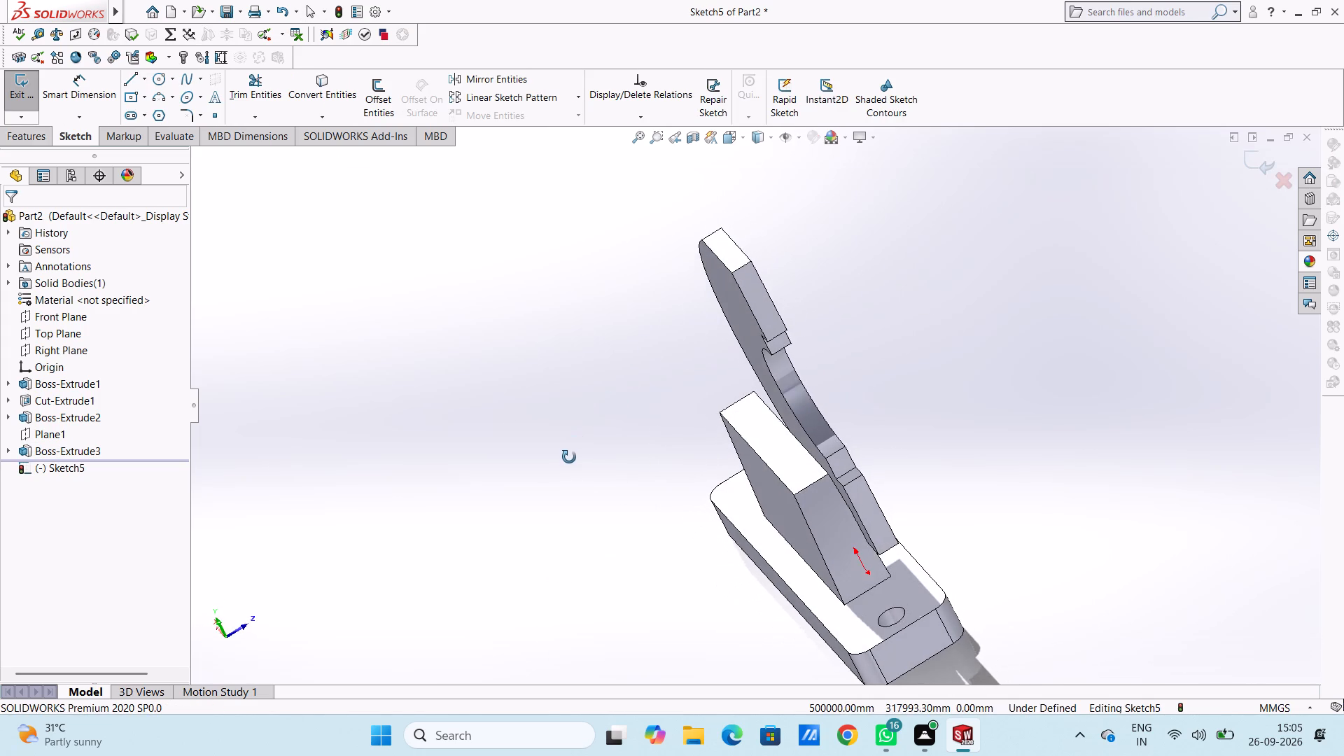
middle_drag(569, 457, 573, 509)
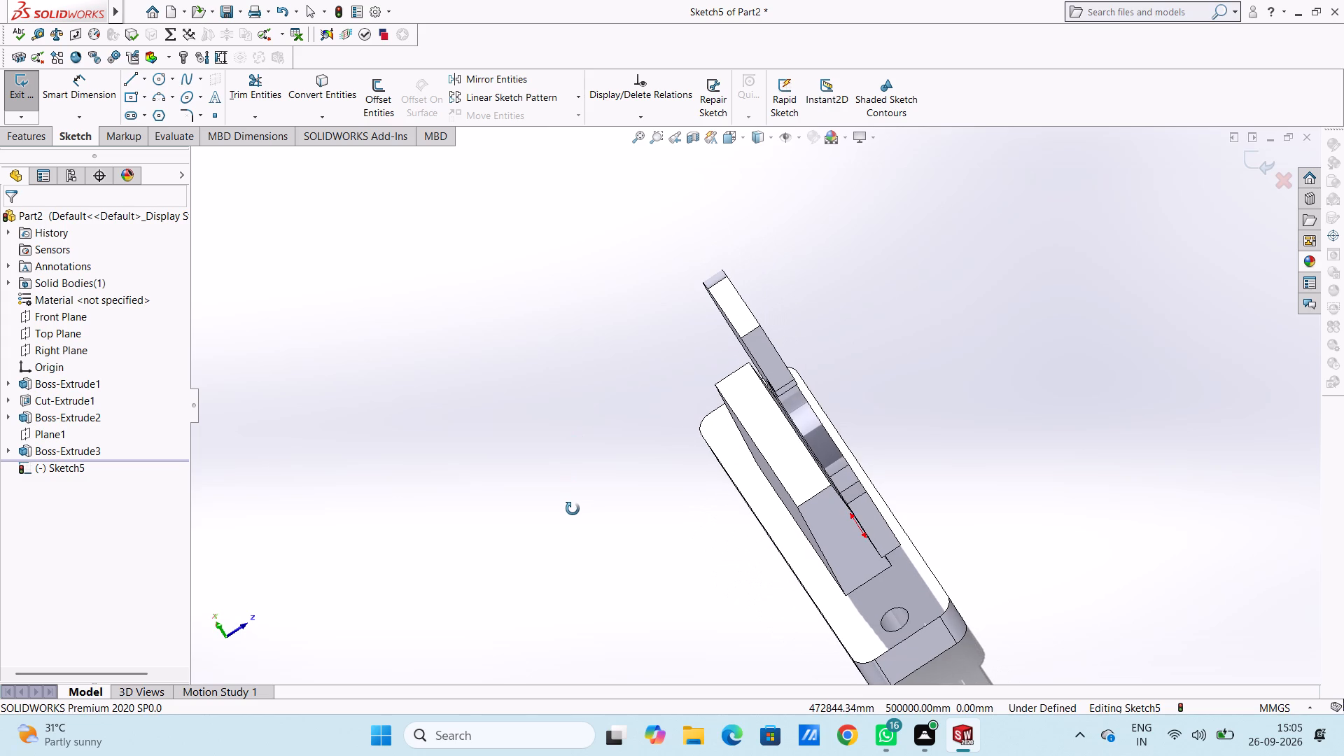
middle_drag(573, 509, 586, 475)
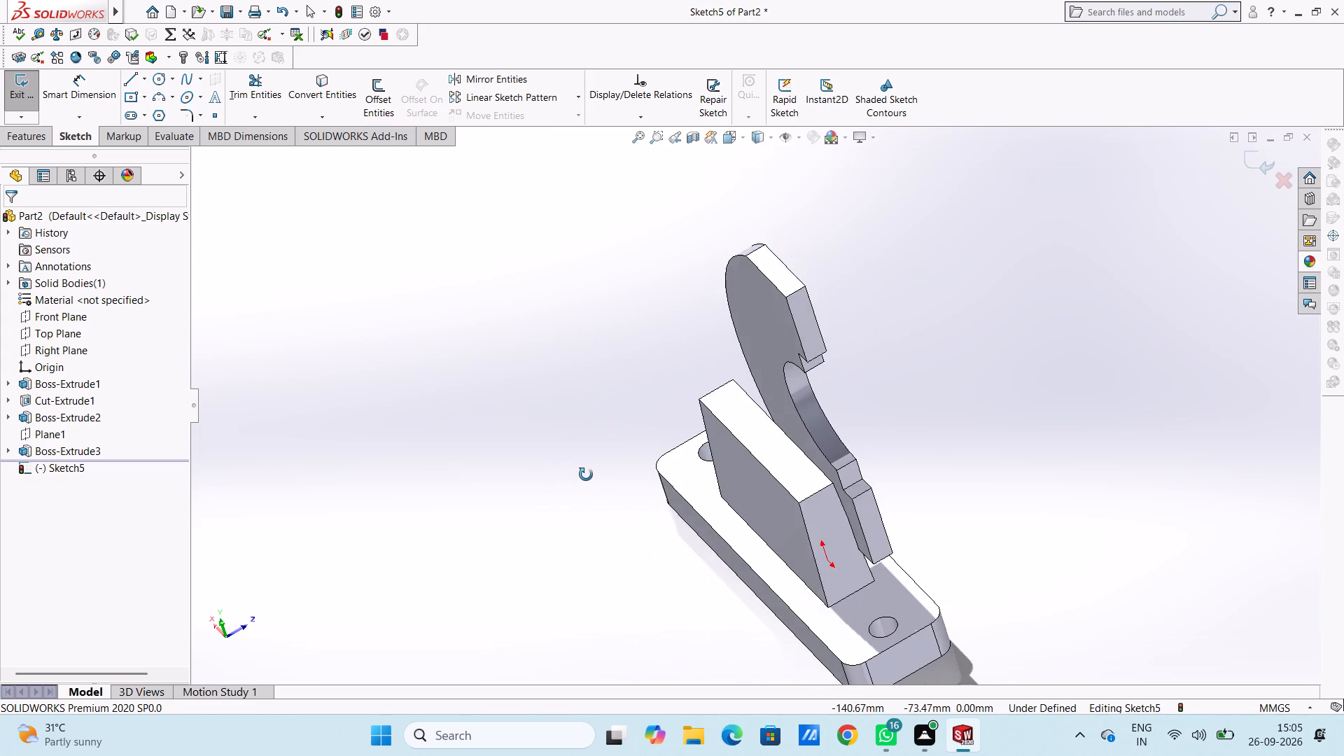
middle_drag(586, 475, 566, 479)
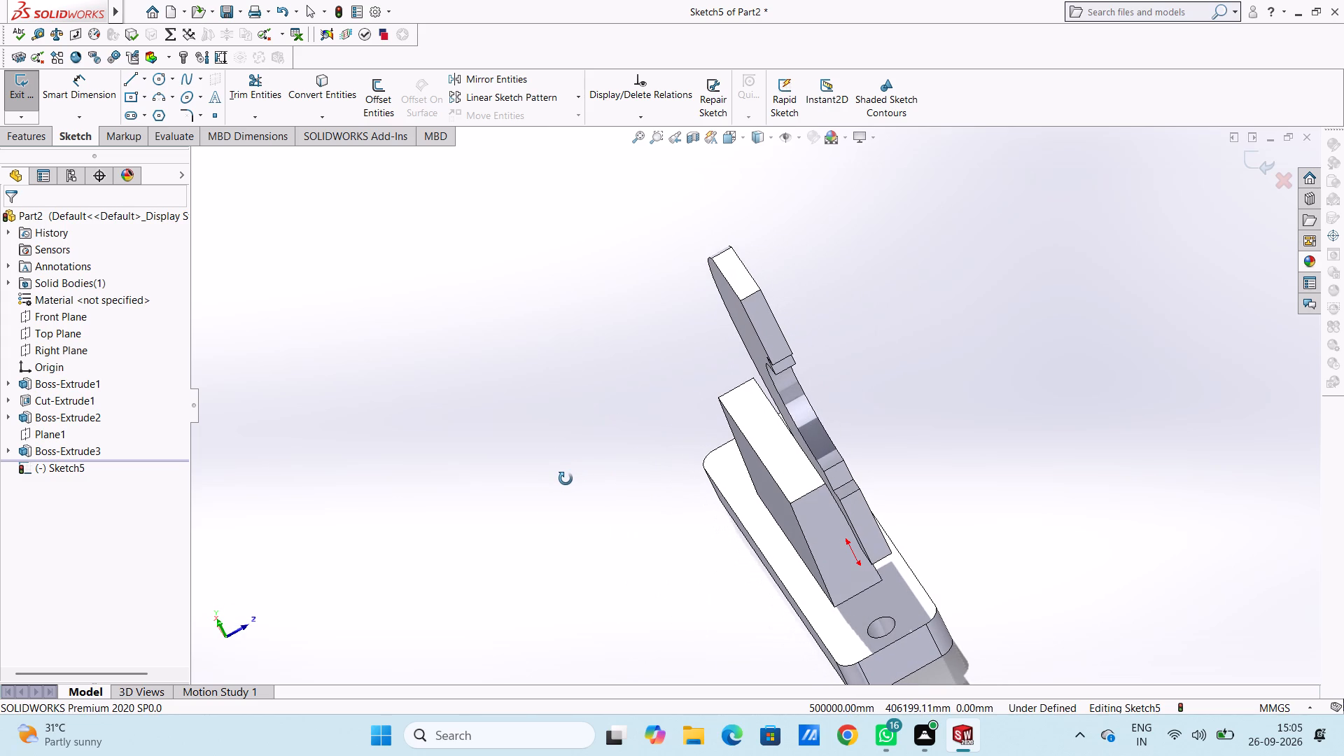
middle_drag(566, 479, 567, 479)
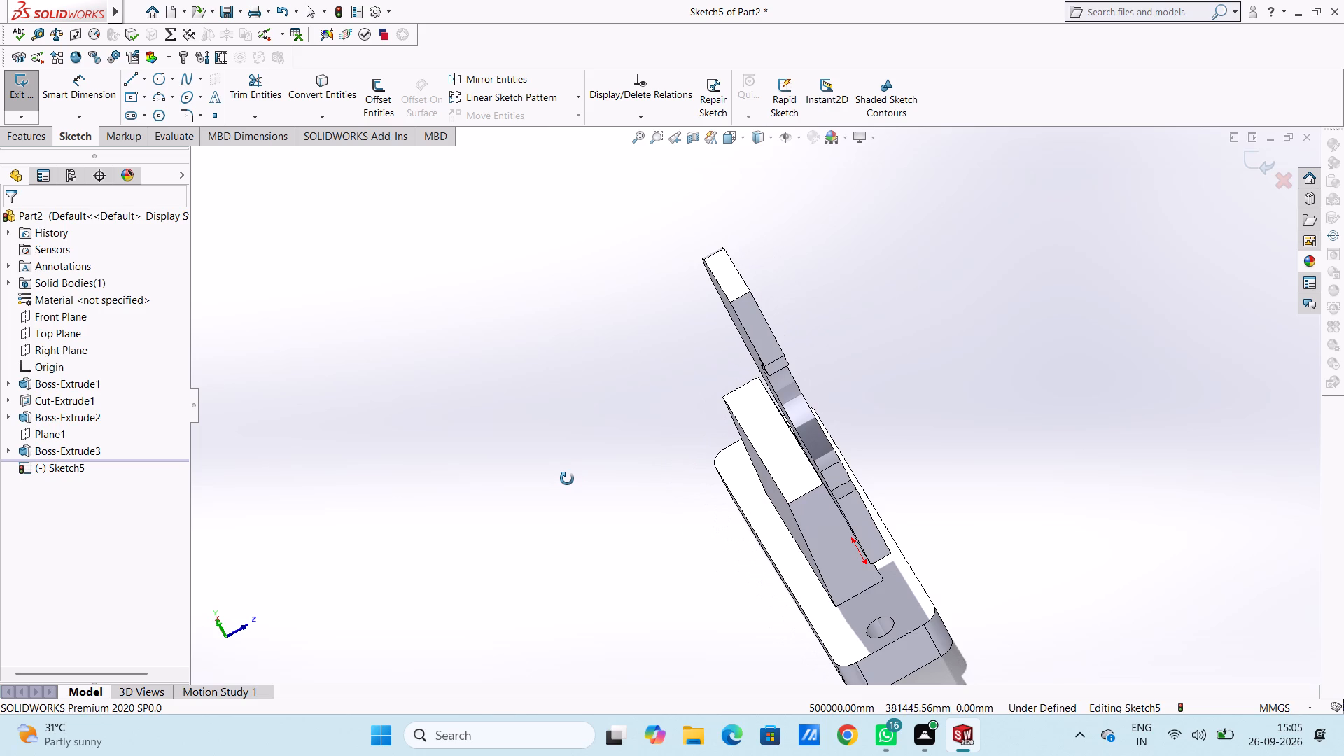
middle_drag(567, 479, 560, 477)
scroll(560, 477, down, 1)
middle_drag(560, 477, 580, 475)
scroll(580, 475, up, 2)
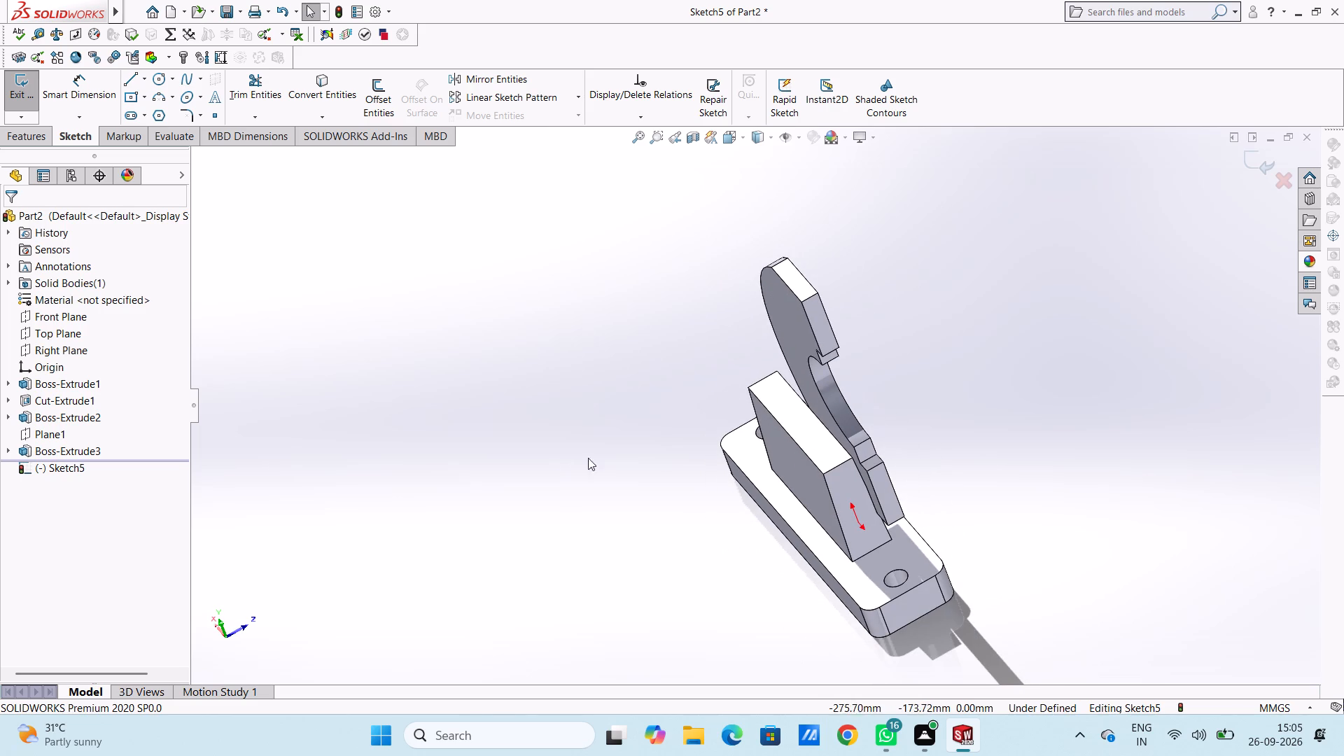
scroll(638, 404, up, 1)
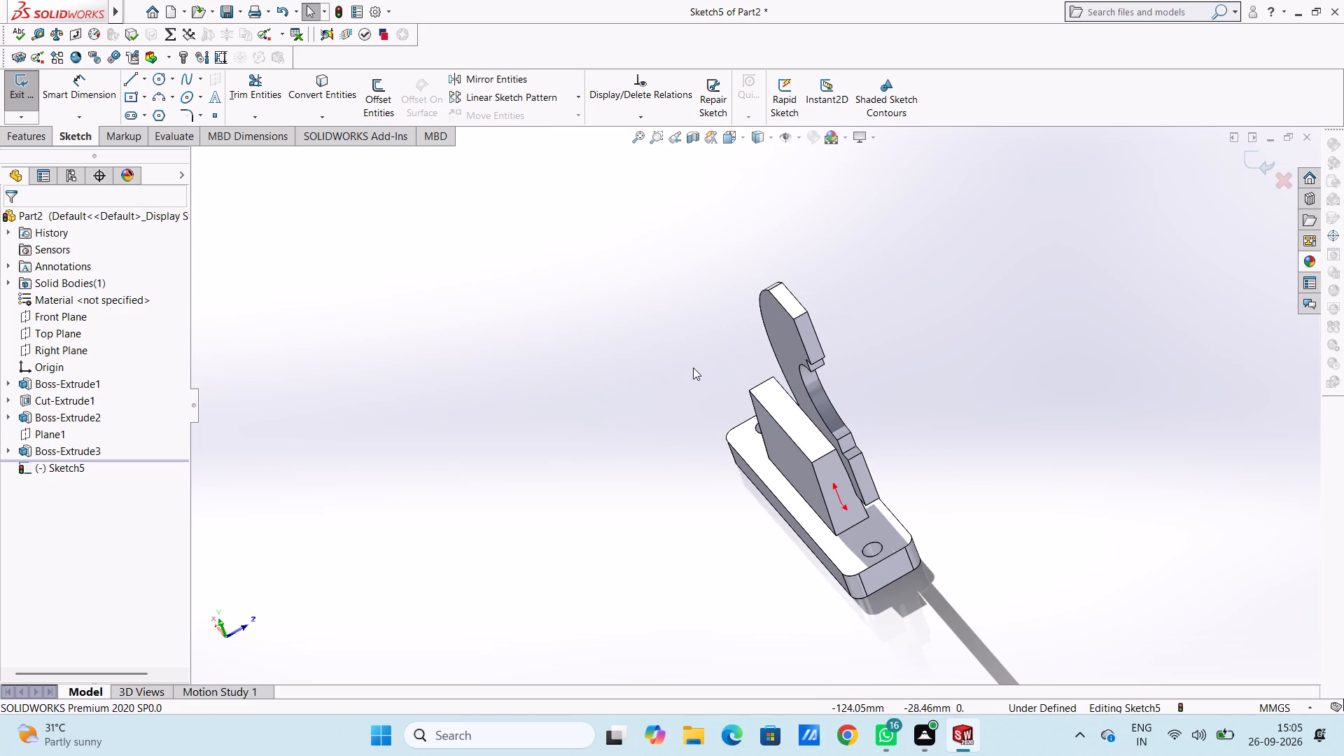
middle_drag(693, 367, 675, 378)
scroll(675, 378, down, 1)
scroll(675, 378, up, 1)
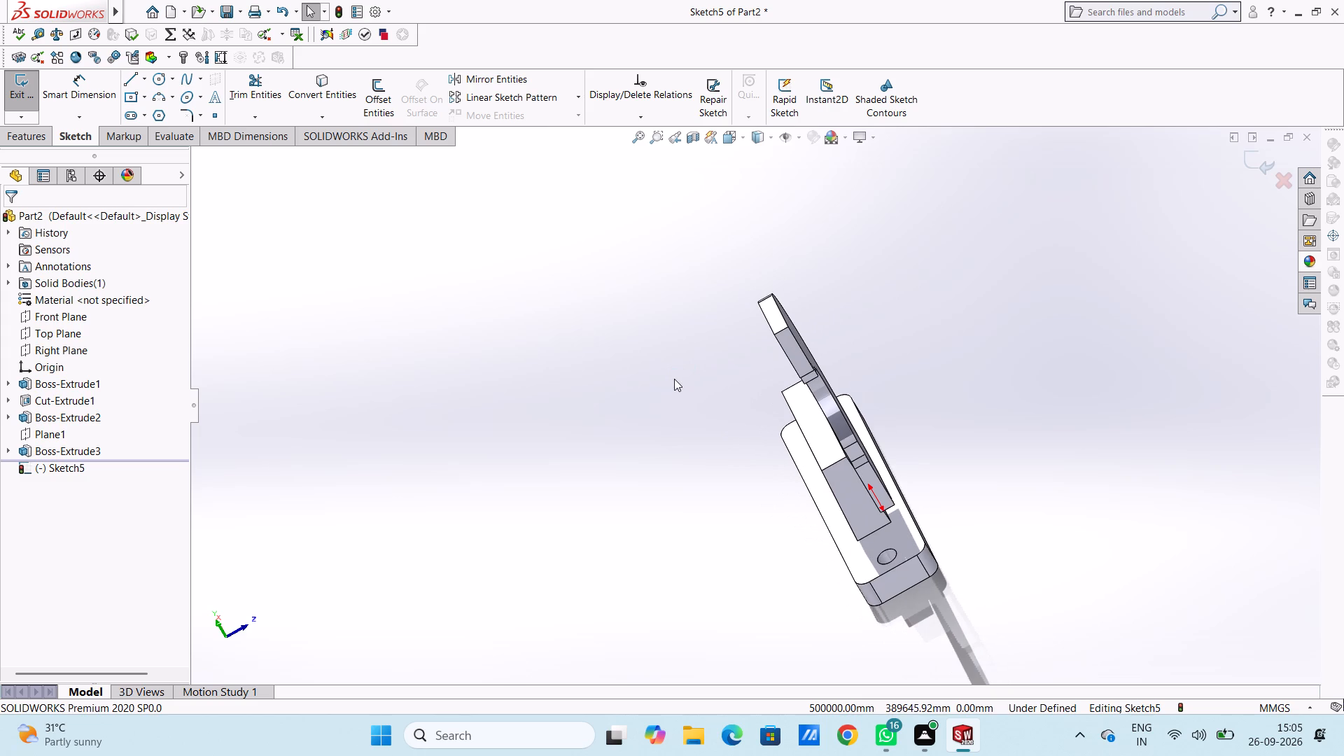
Undo the new rear-face sketch and the 5 mm curved plate extrusion, returning to the stepped, double-arc profile sketch.
key(ctrl+z)
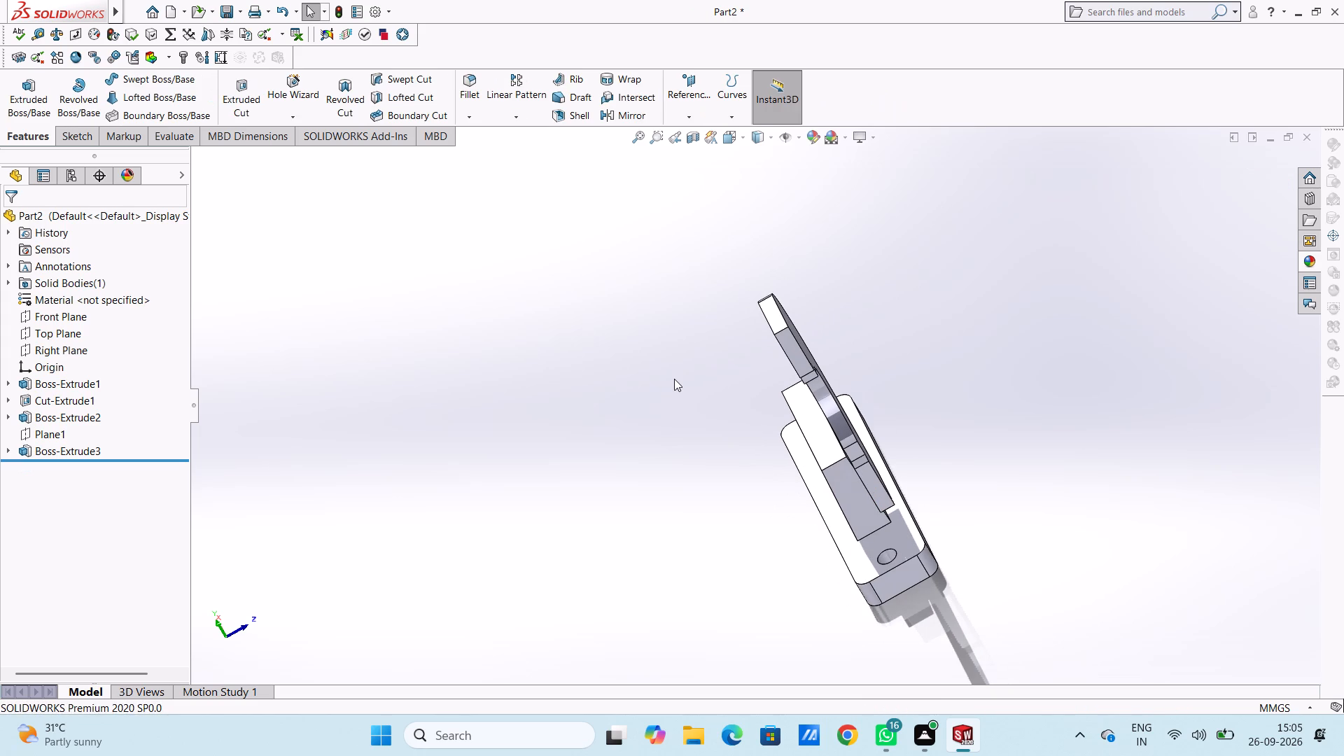
key(ctrl+z)
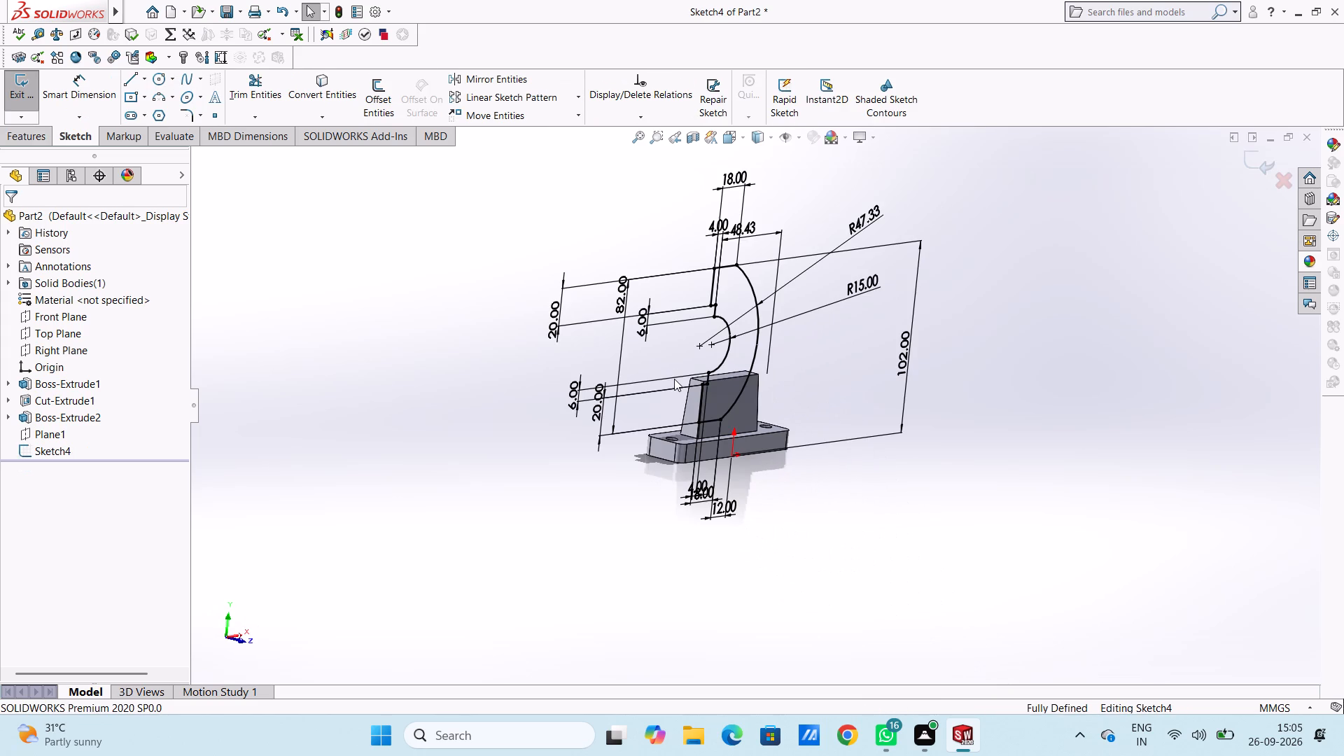
Extrude the closed stepped, double-arc region 3 mm blind with merged result, reversing the direction toward the drafted block.
click(29, 141)
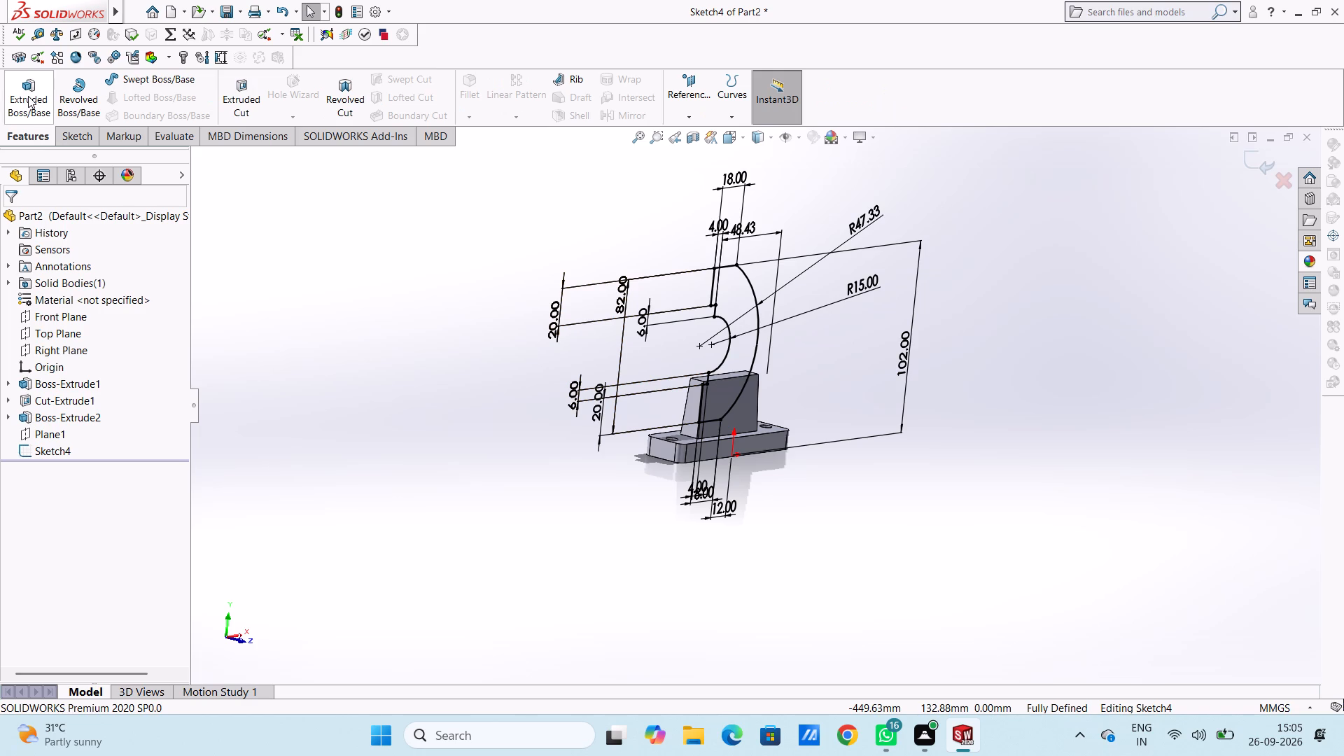
click(28, 96)
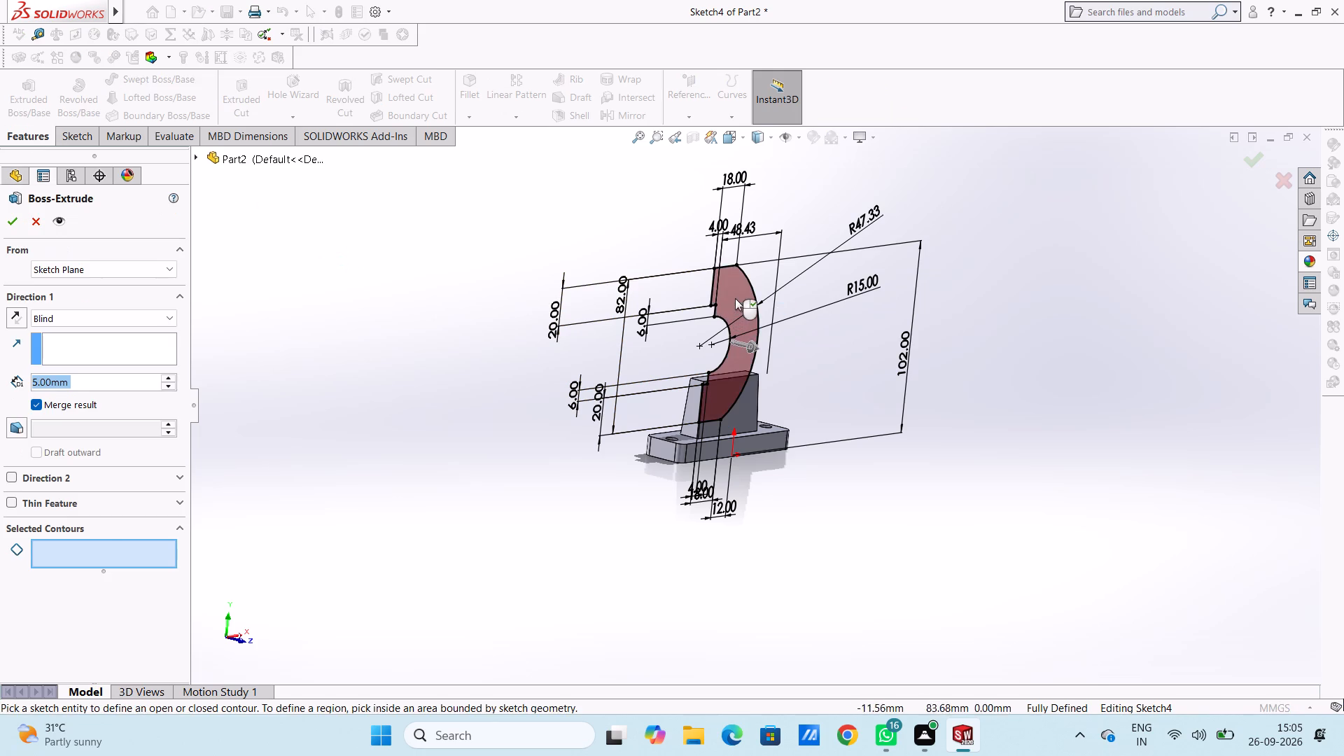
click(735, 298)
double_click(129, 389)
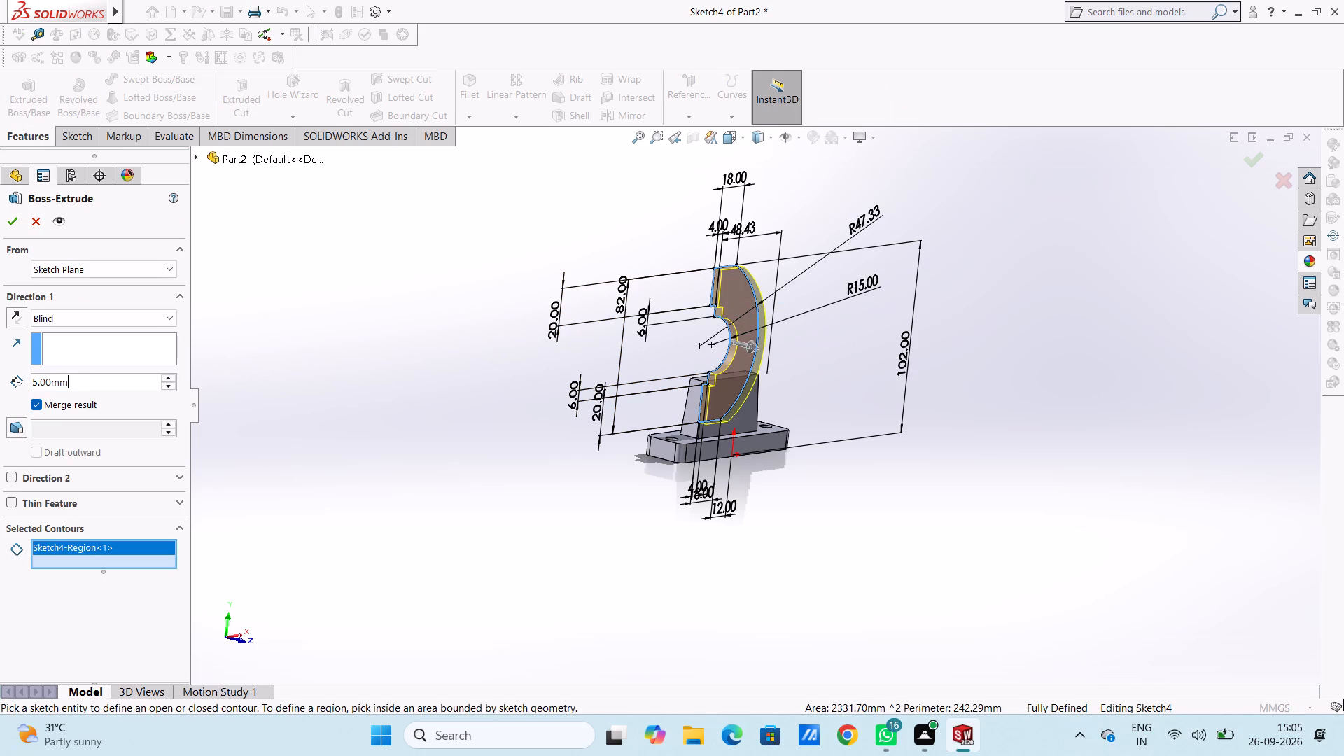
key(3)
key(Return)
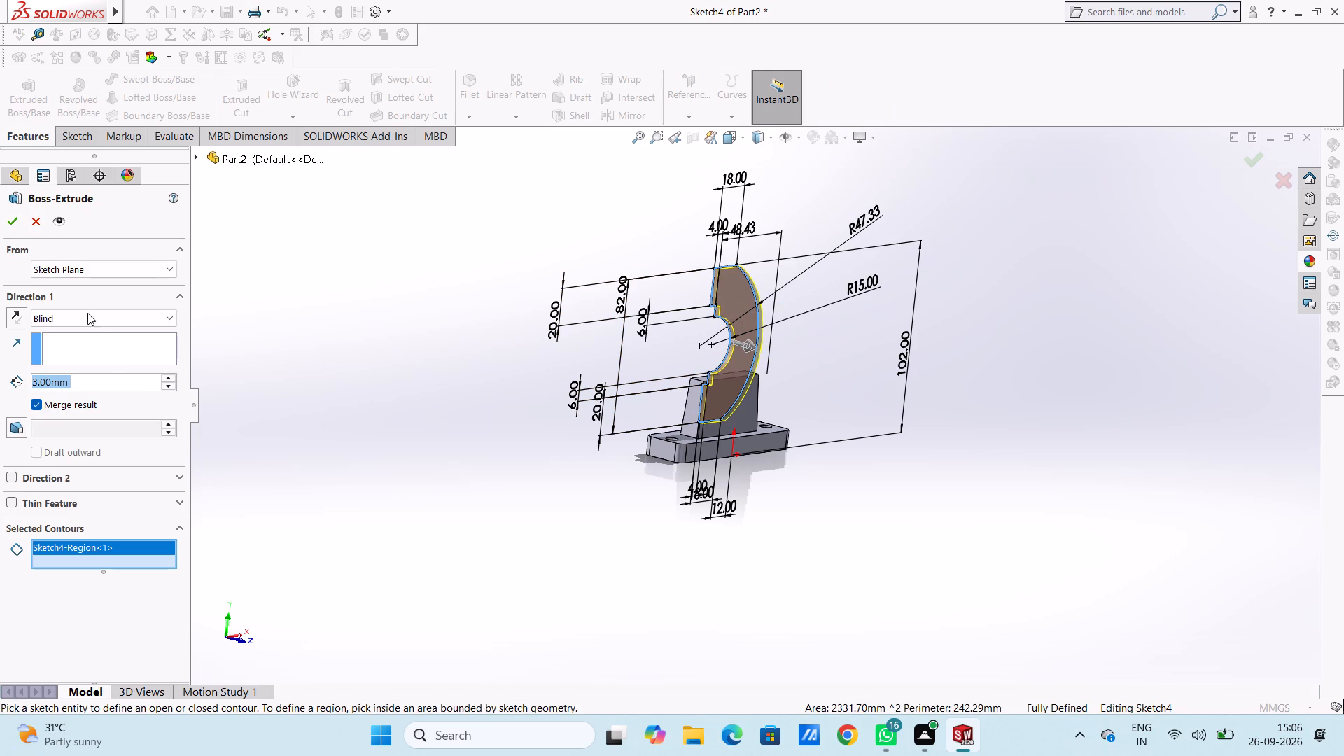
click(13, 316)
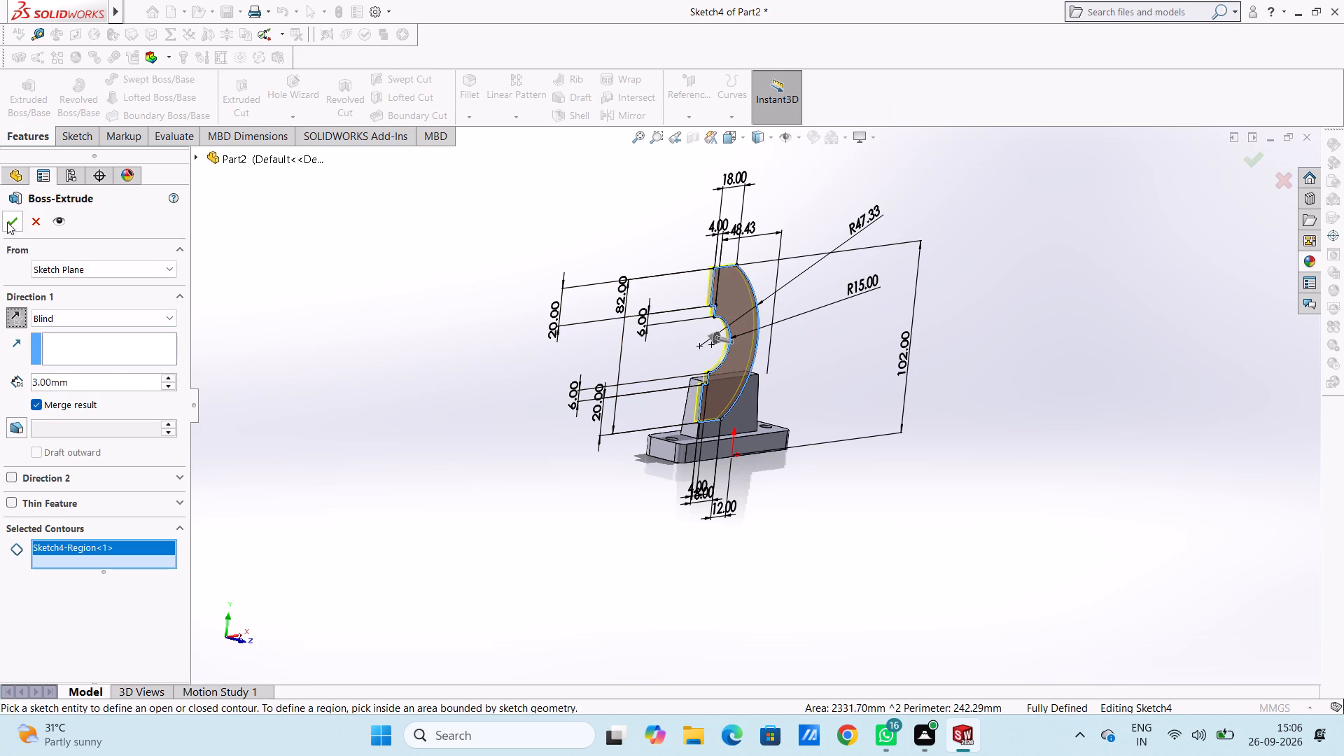
click(10, 216)
click(341, 308)
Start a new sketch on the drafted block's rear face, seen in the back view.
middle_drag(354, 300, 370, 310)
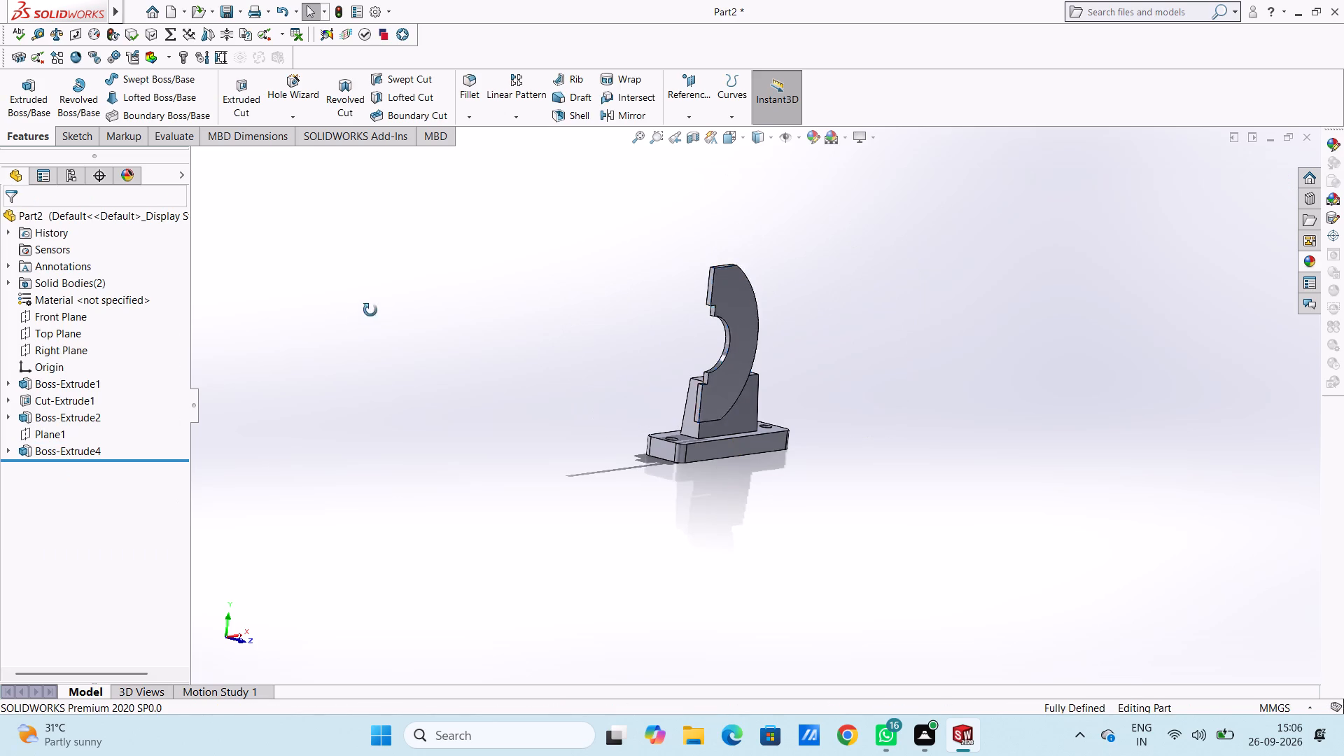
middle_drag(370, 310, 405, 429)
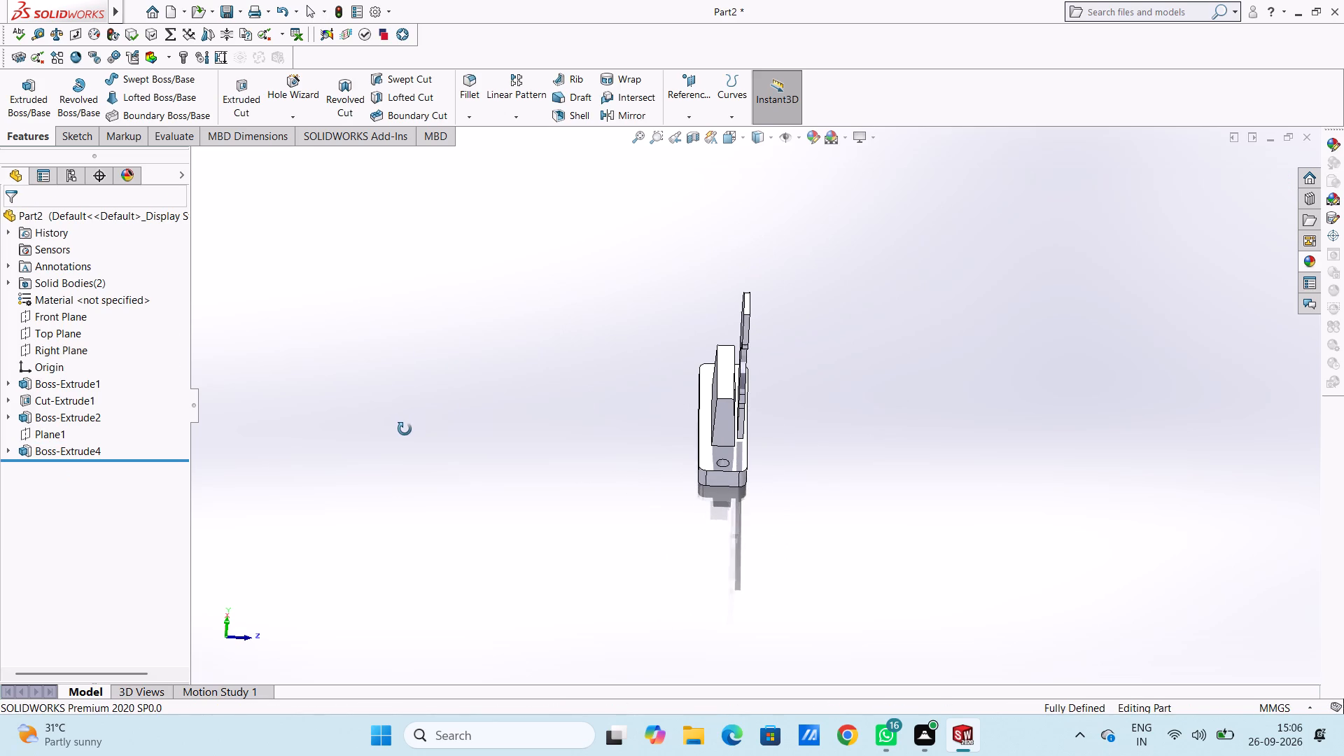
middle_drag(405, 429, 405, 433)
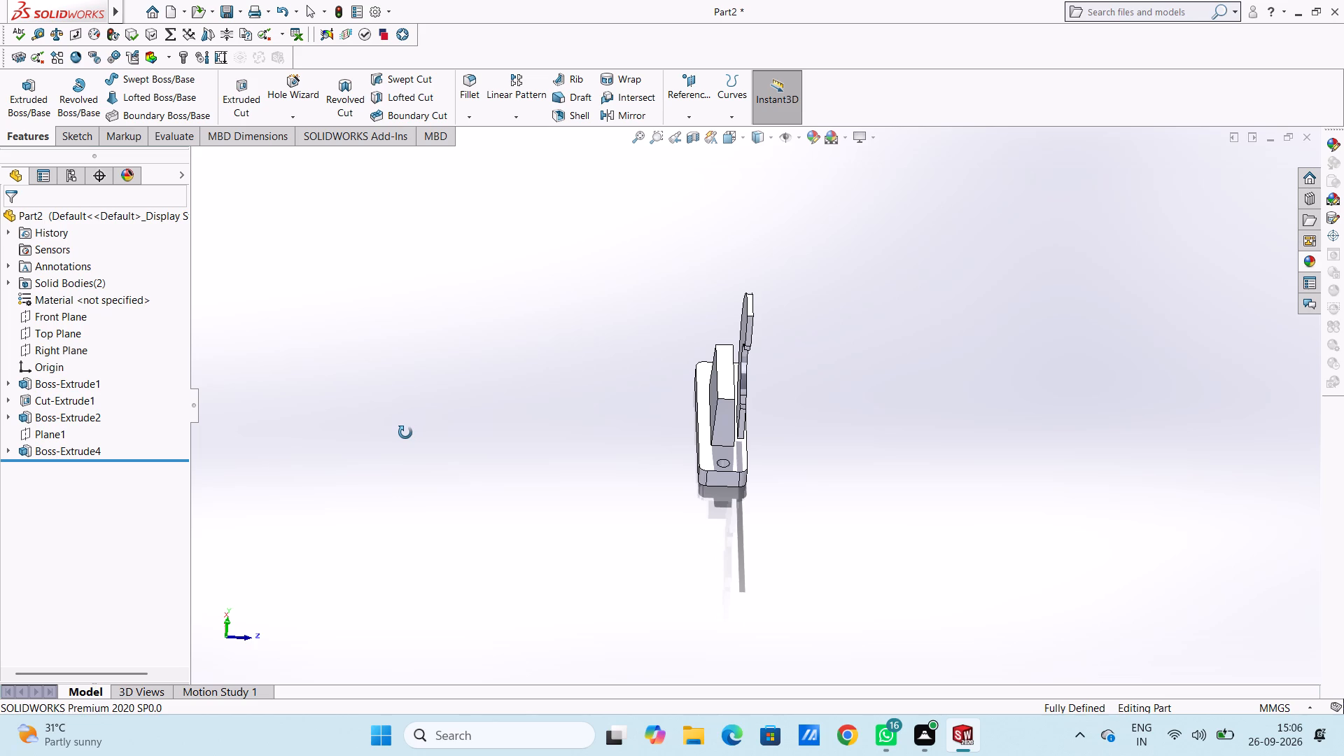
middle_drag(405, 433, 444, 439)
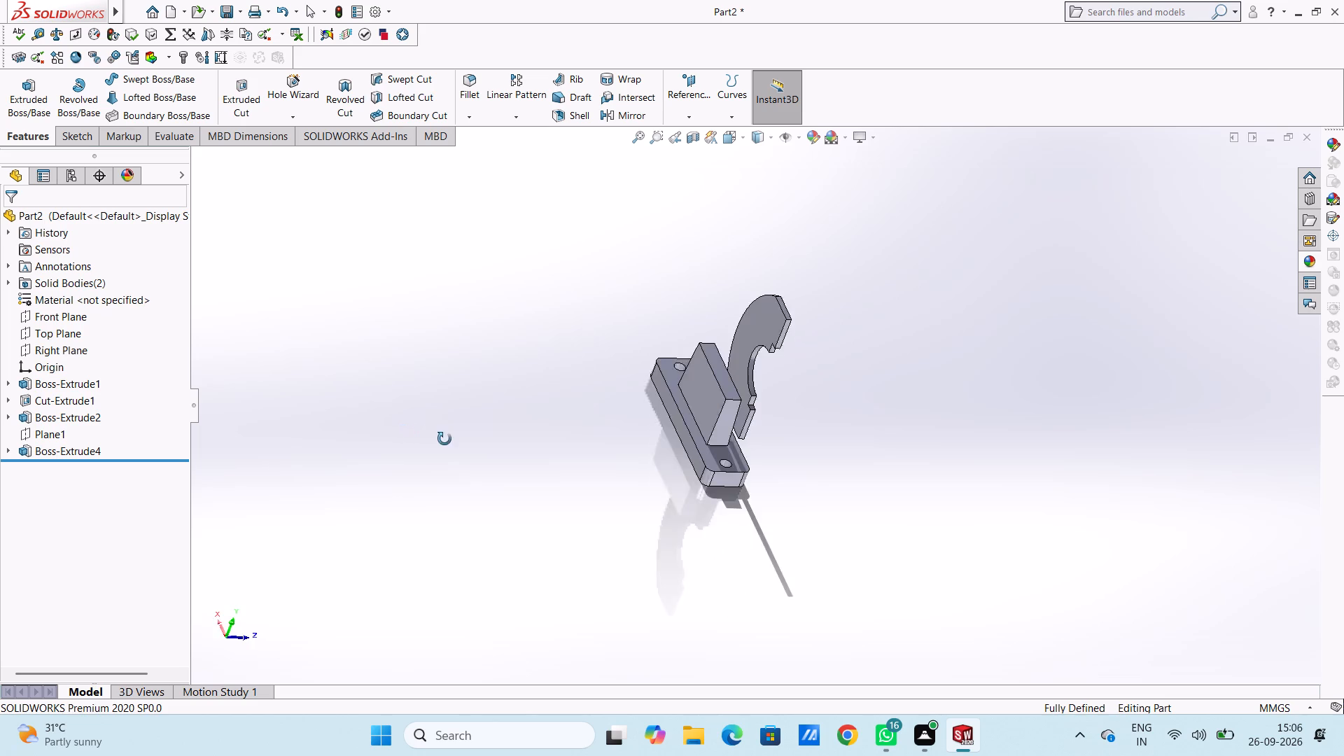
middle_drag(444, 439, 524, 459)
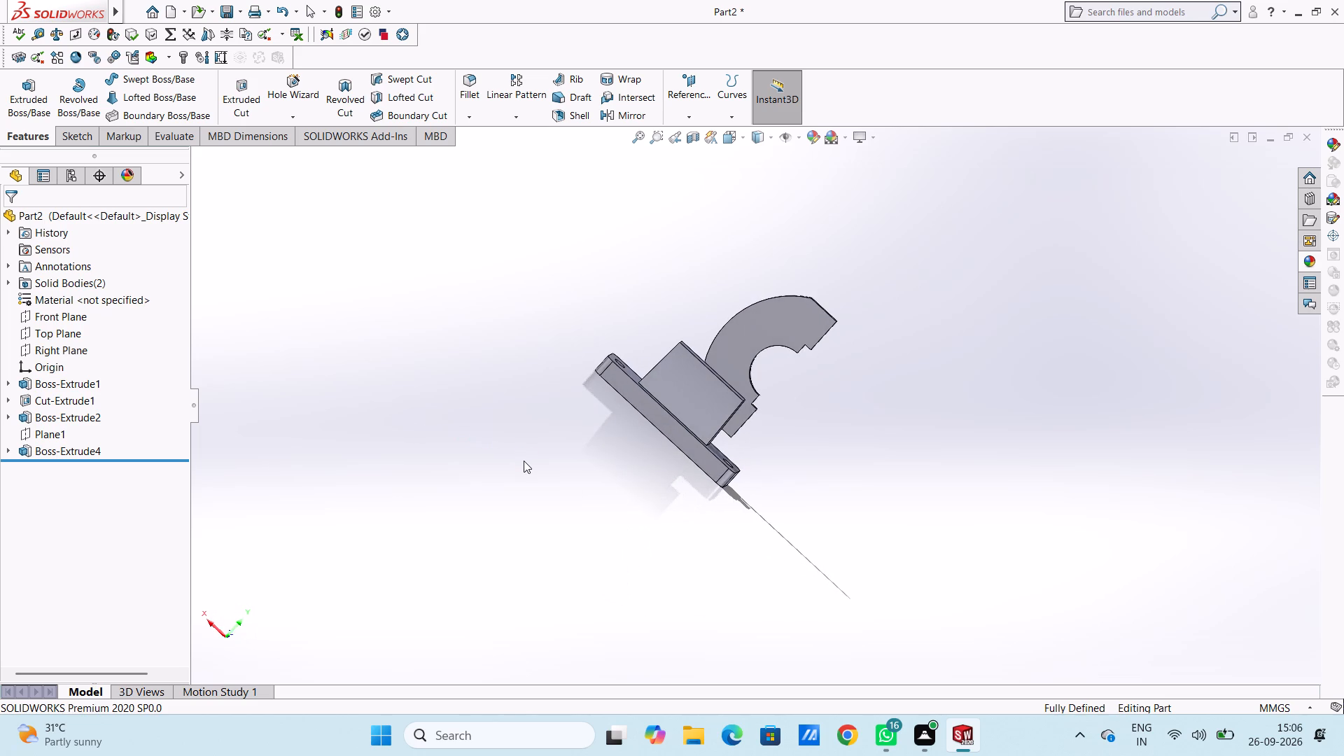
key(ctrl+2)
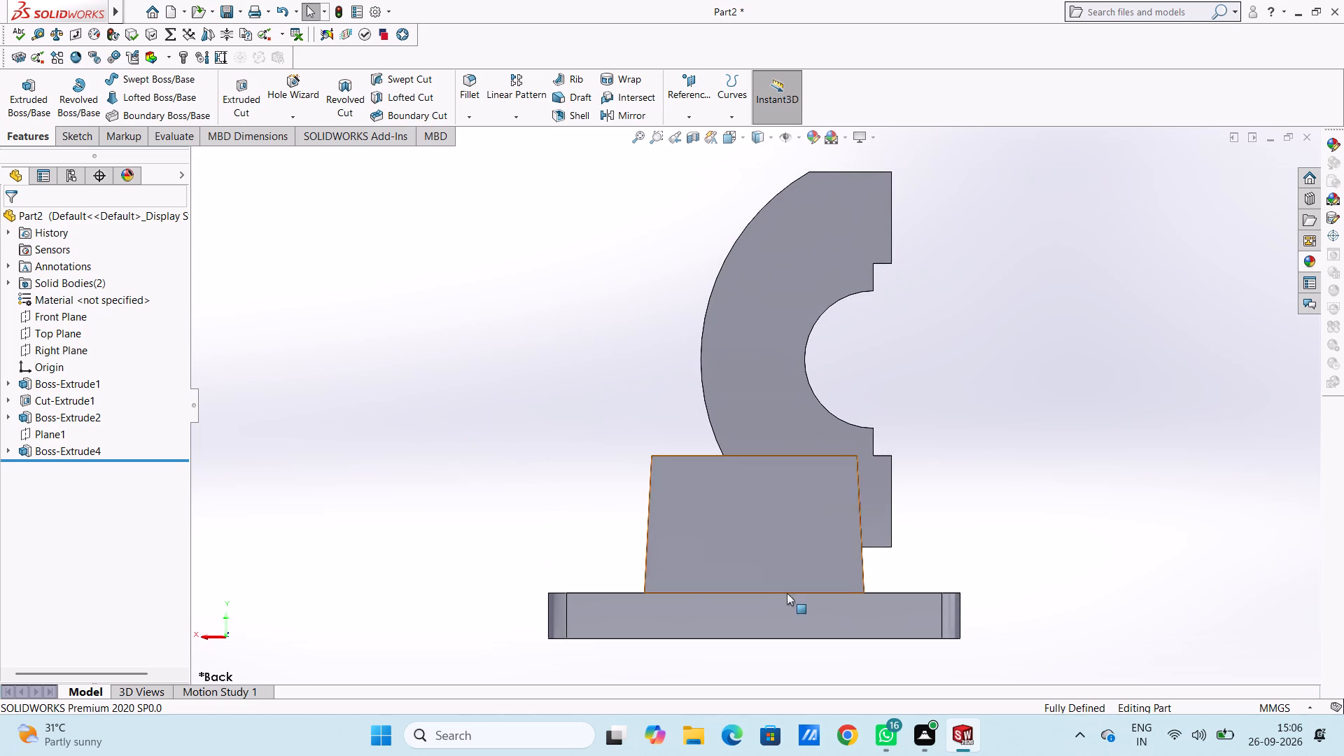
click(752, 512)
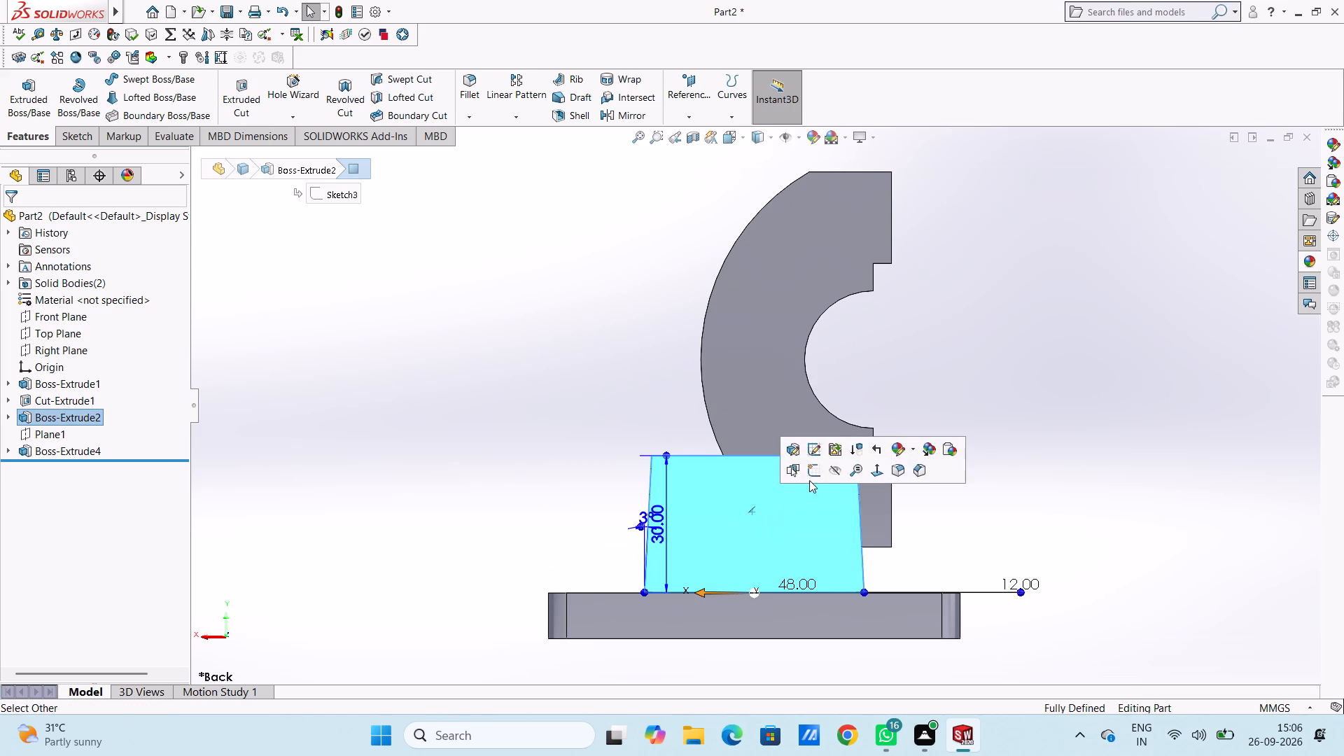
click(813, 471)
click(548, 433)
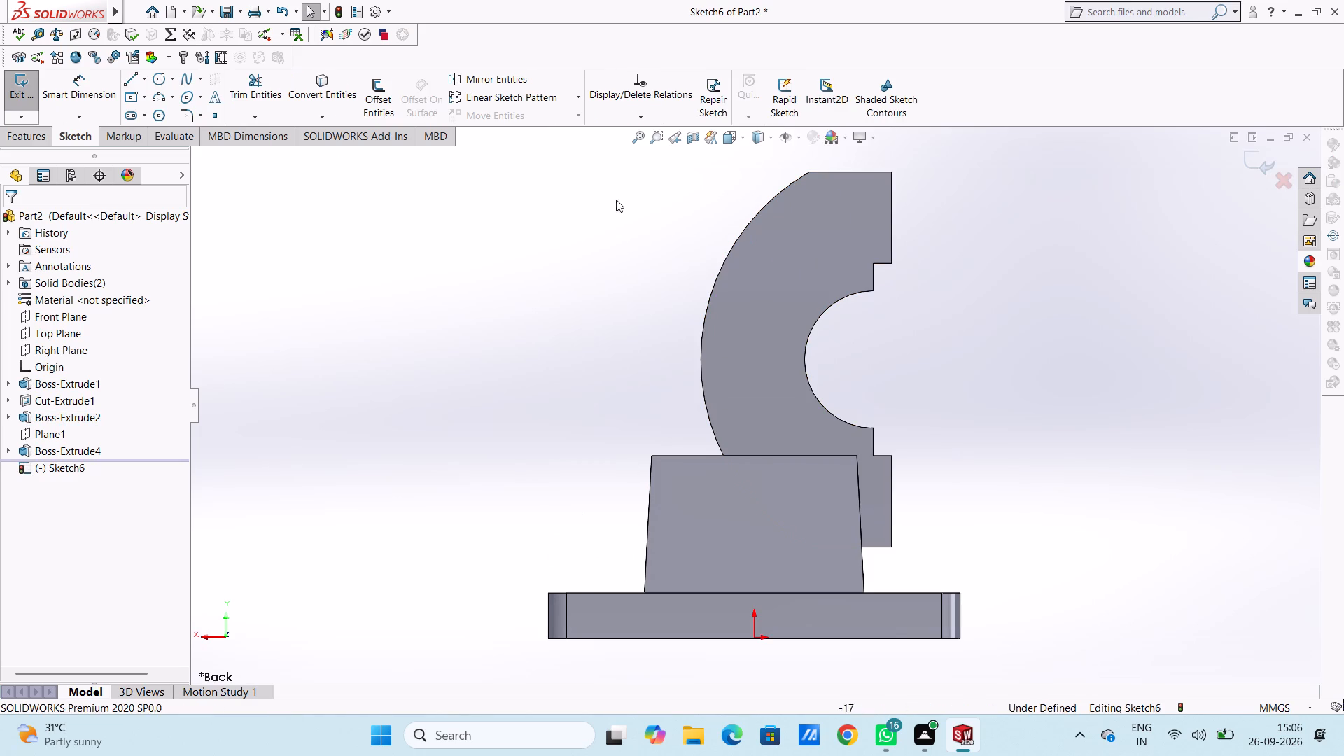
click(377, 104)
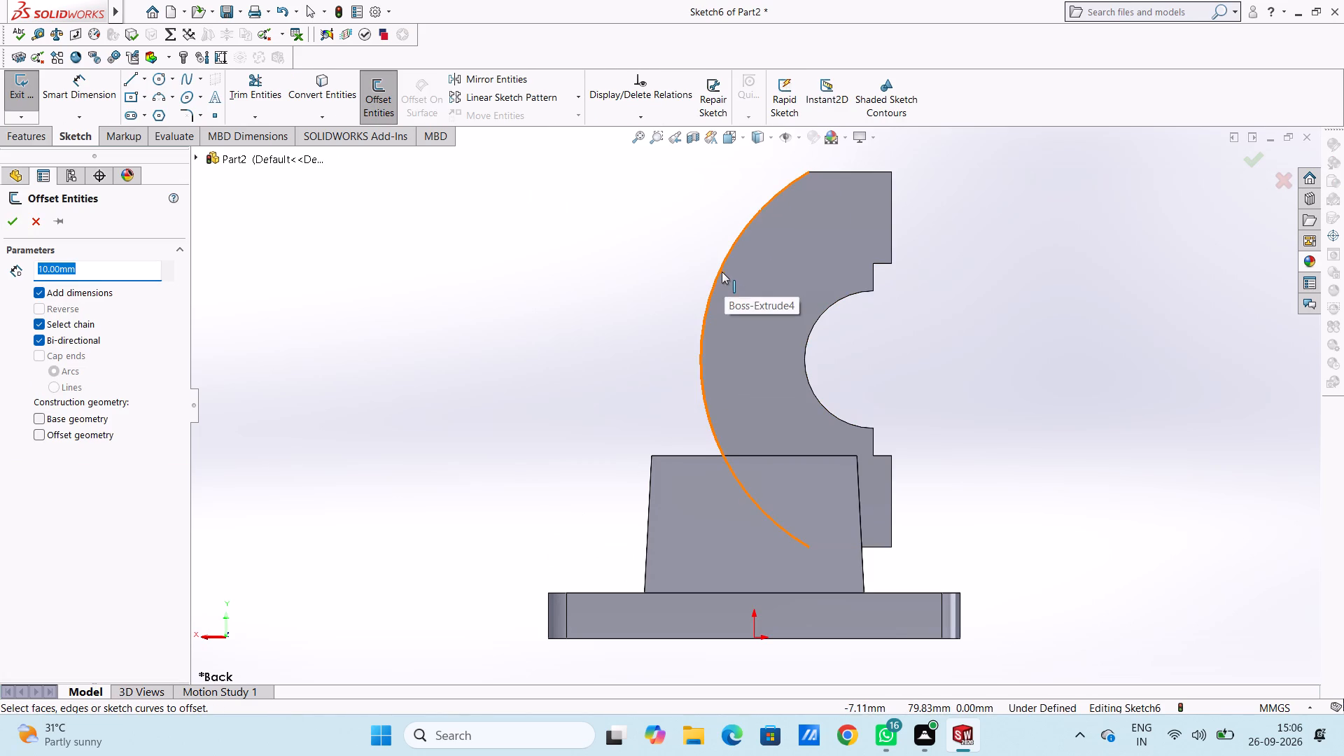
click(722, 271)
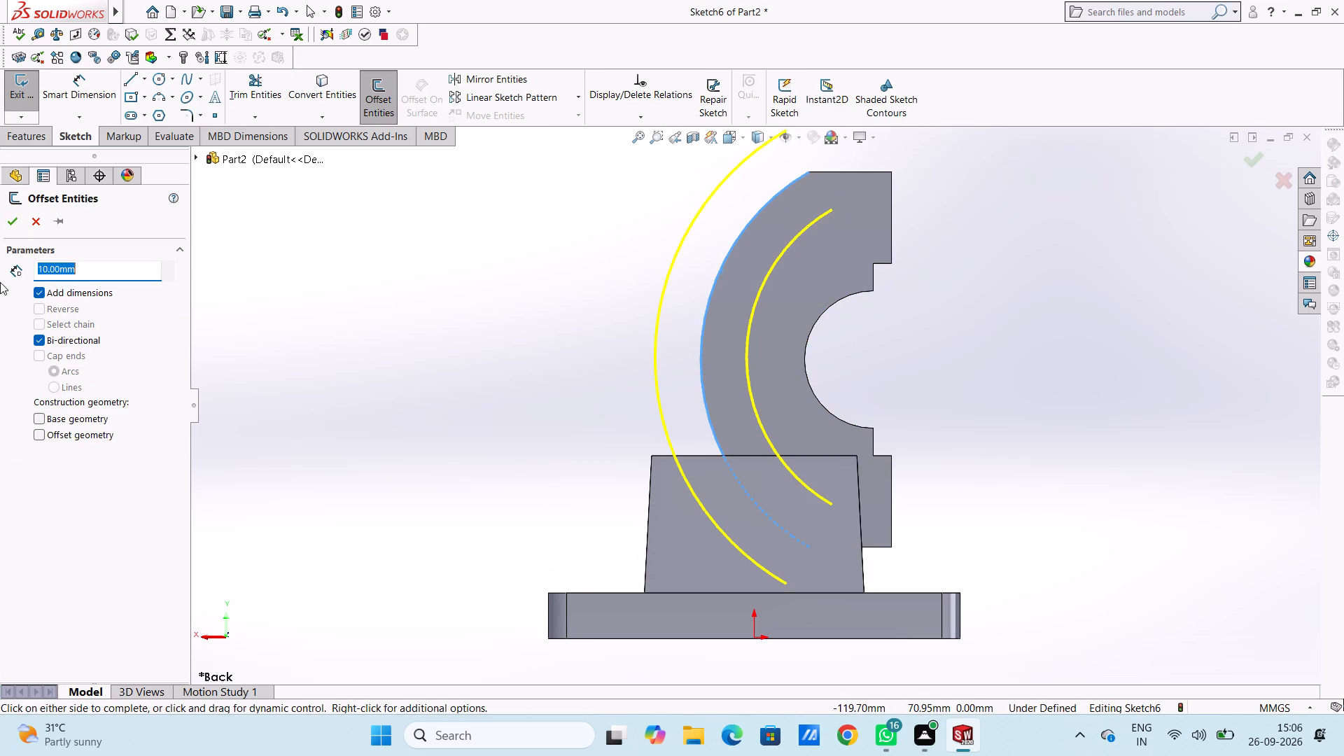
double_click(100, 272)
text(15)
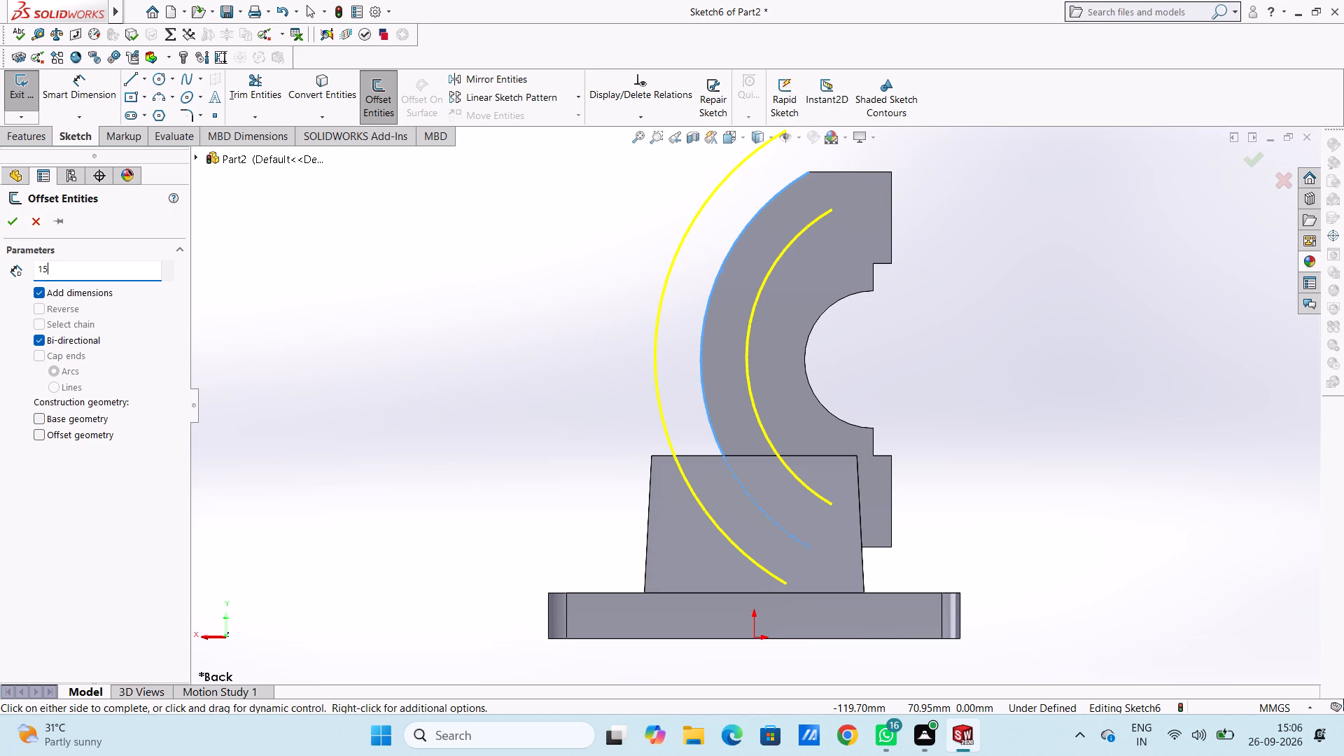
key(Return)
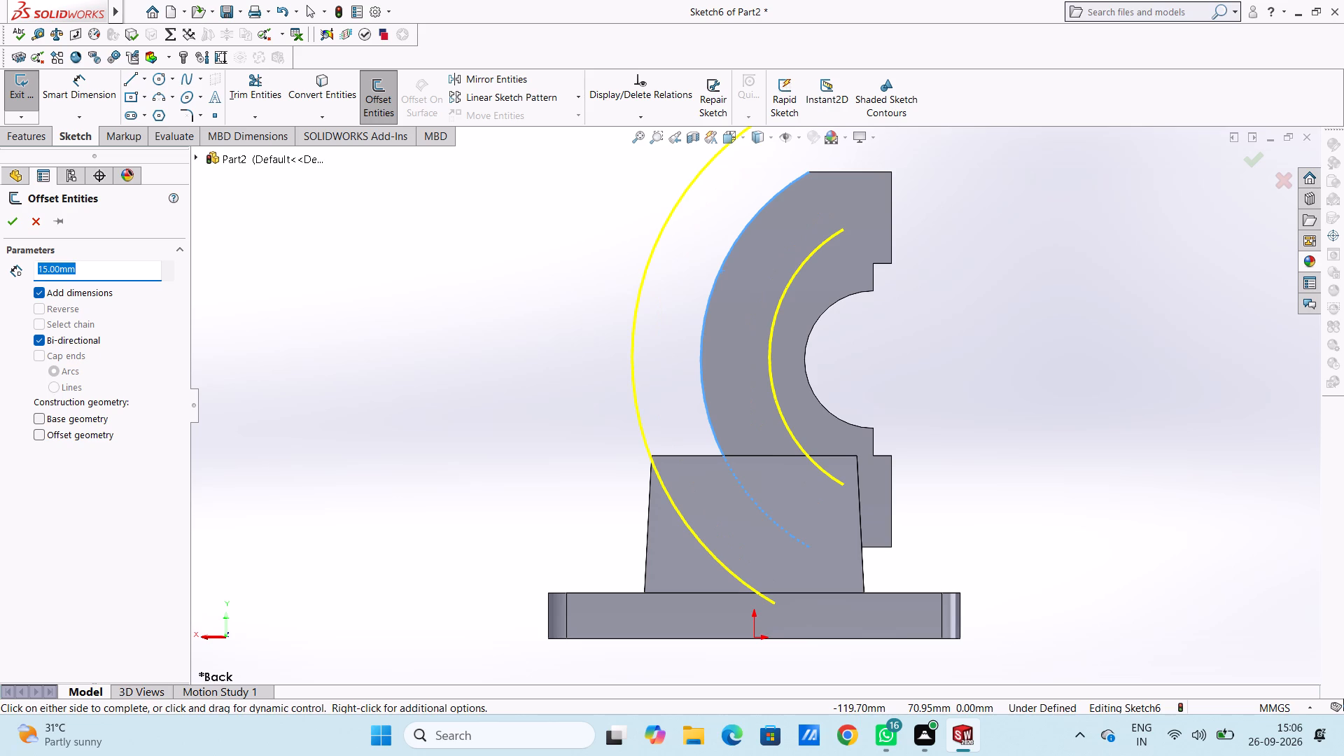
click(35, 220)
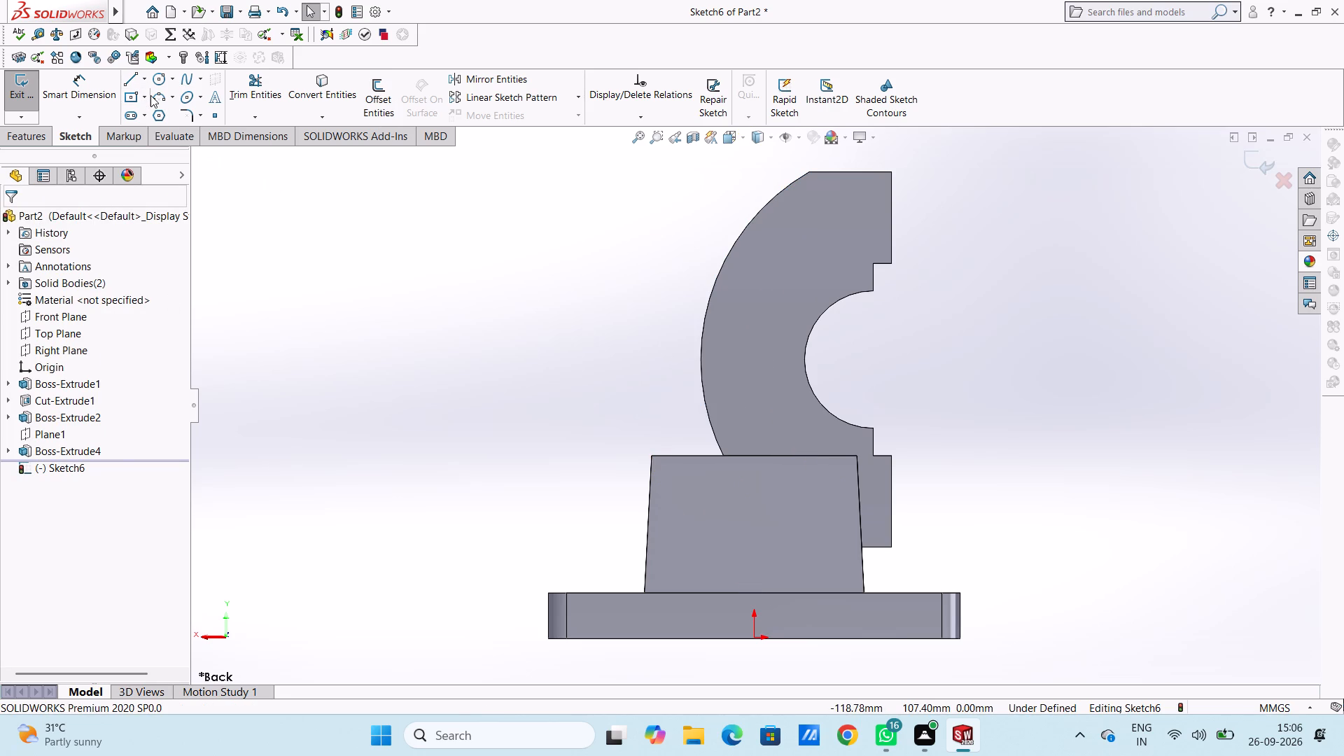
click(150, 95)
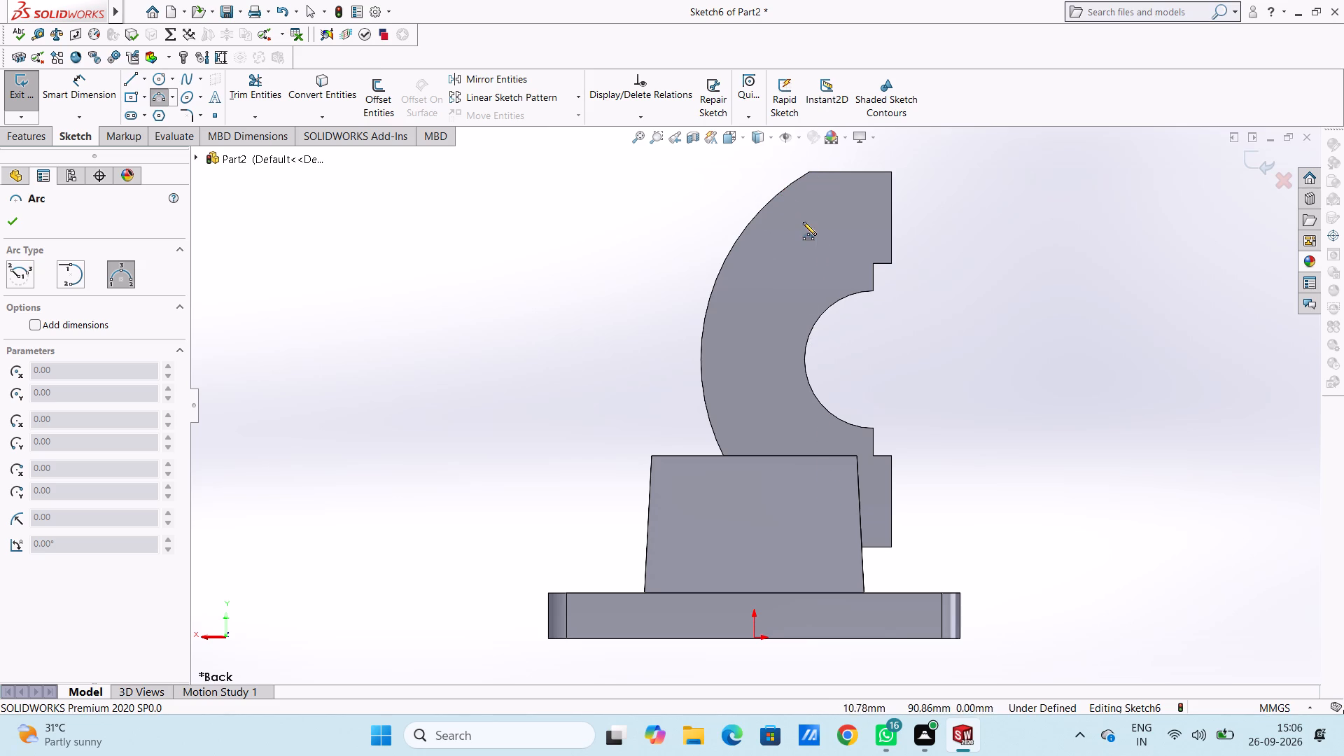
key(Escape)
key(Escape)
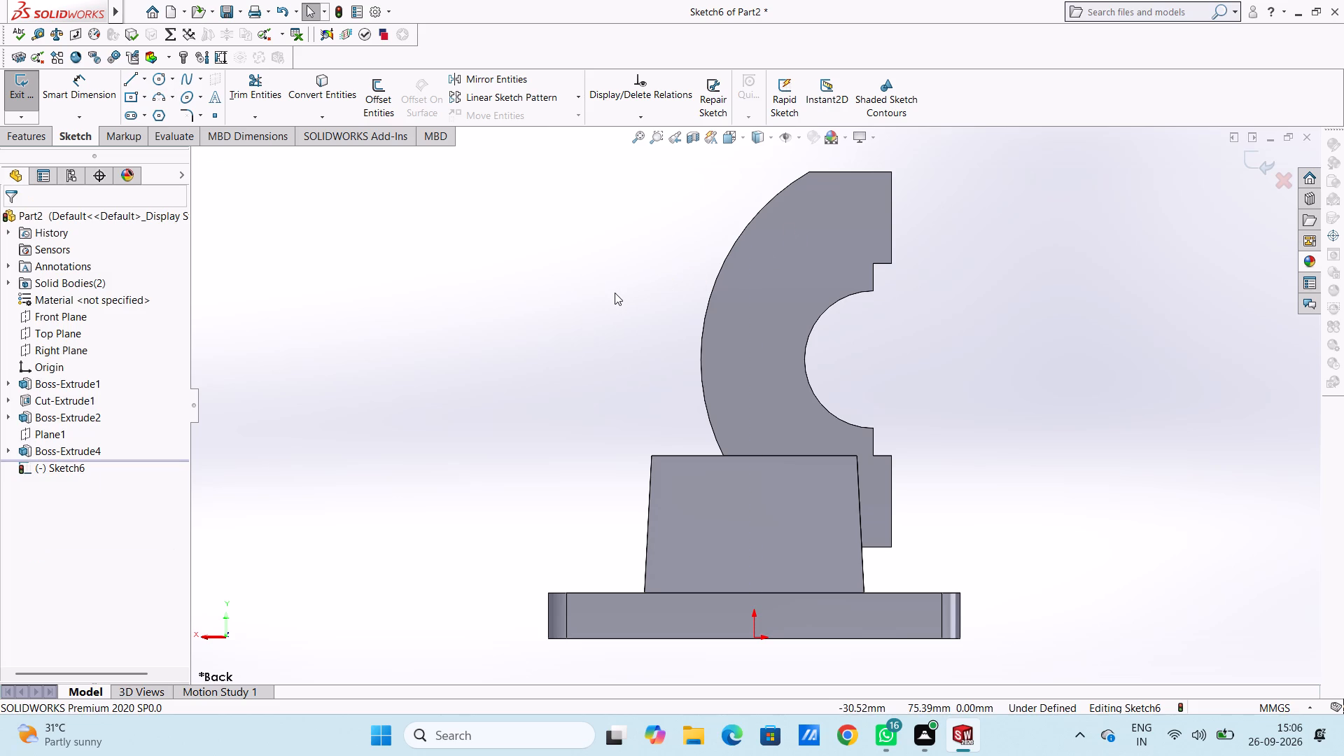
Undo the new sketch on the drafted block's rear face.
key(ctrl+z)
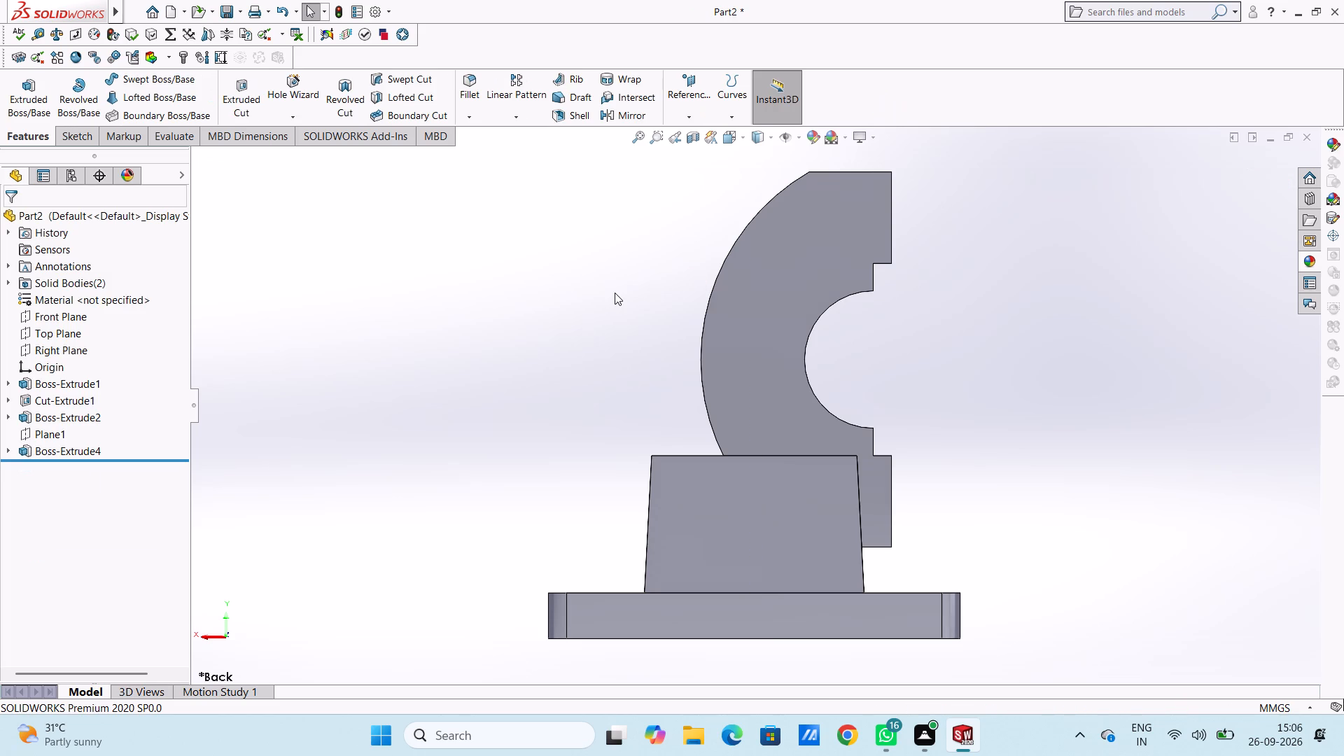
Start a new sketch on the curved plate's rear face, seen in the back view.
middle_drag(591, 273, 551, 381)
click(791, 275)
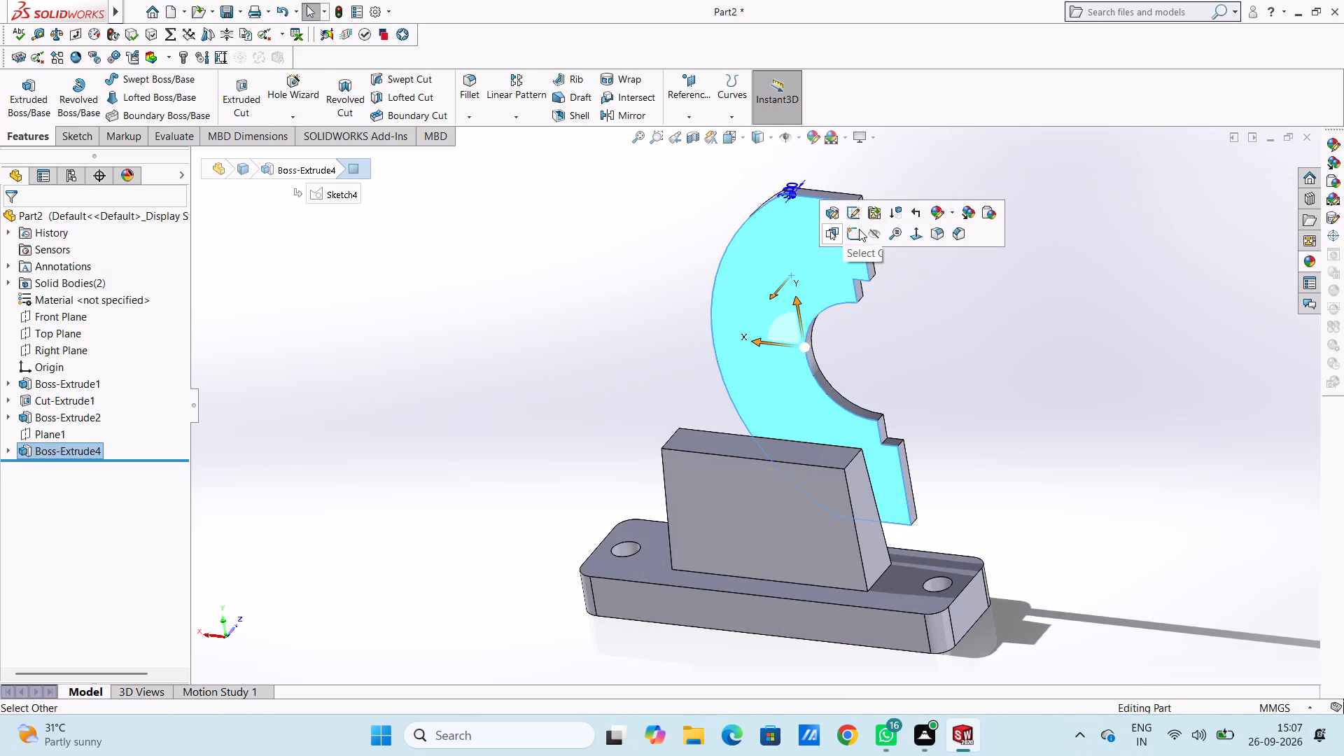
click(857, 233)
click(617, 316)
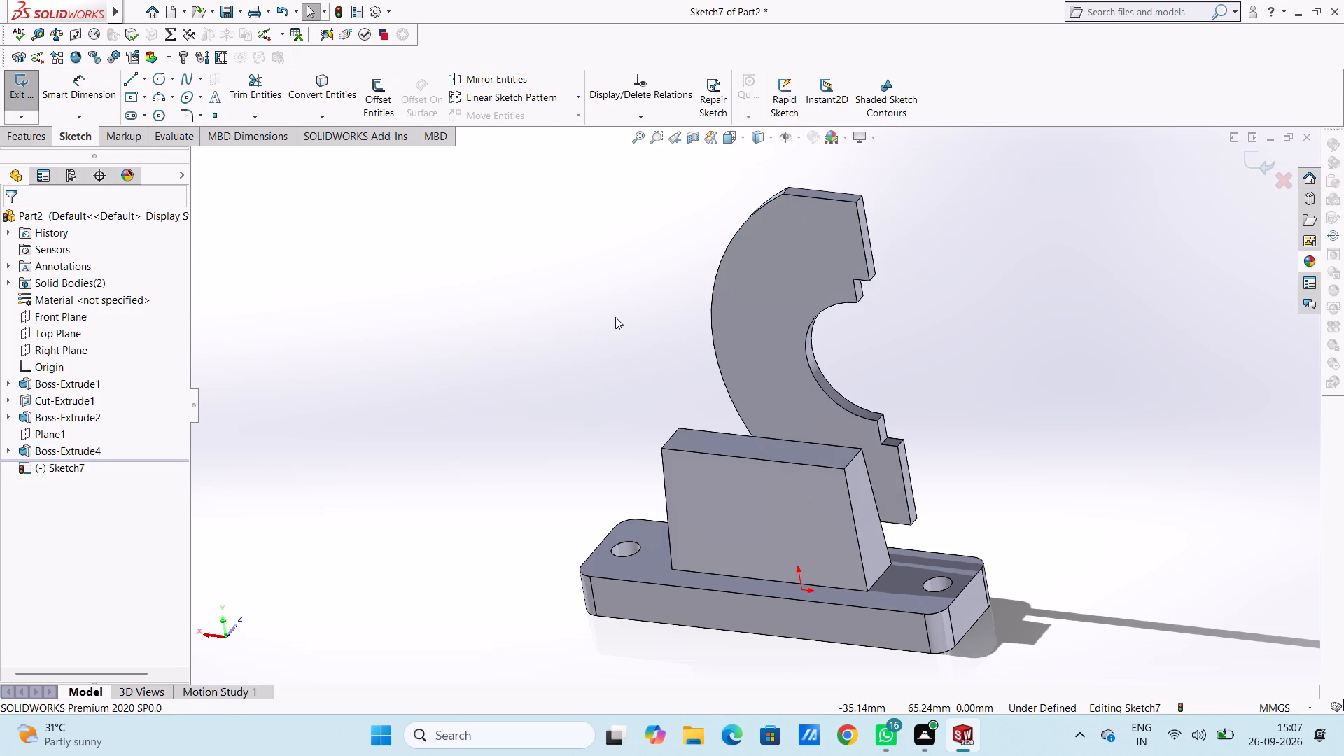
key(ctrl+2)
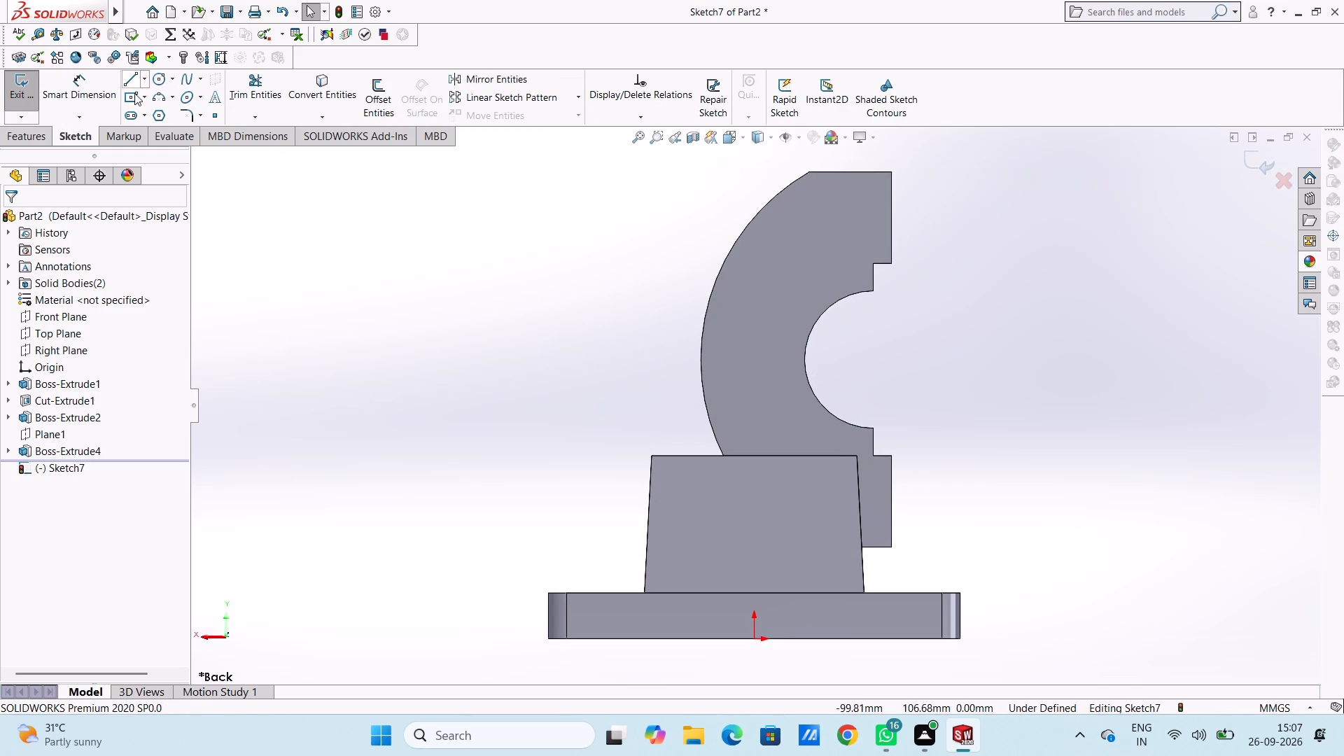
Sketch a three-point arc of about 47.33 mm radius tracing the curved plate's outer edge from its upper corner to its lower end.
click(156, 93)
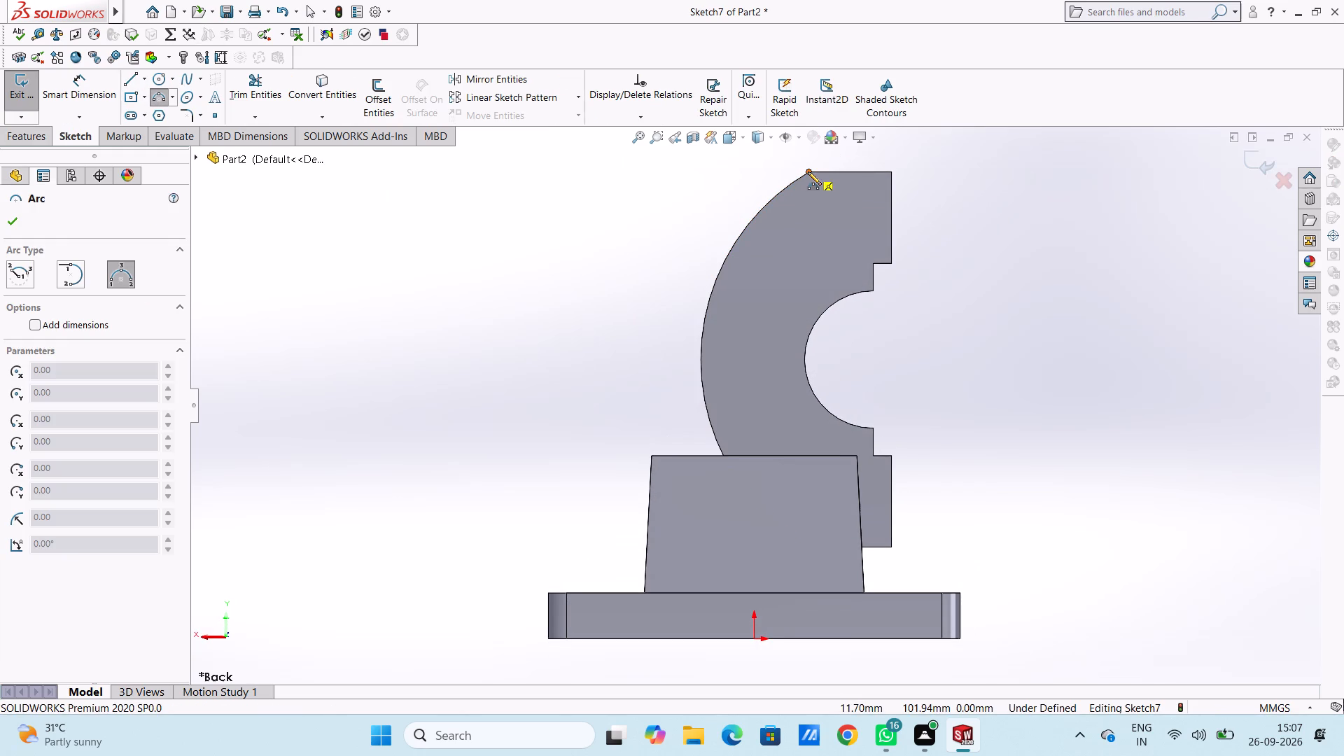
click(808, 171)
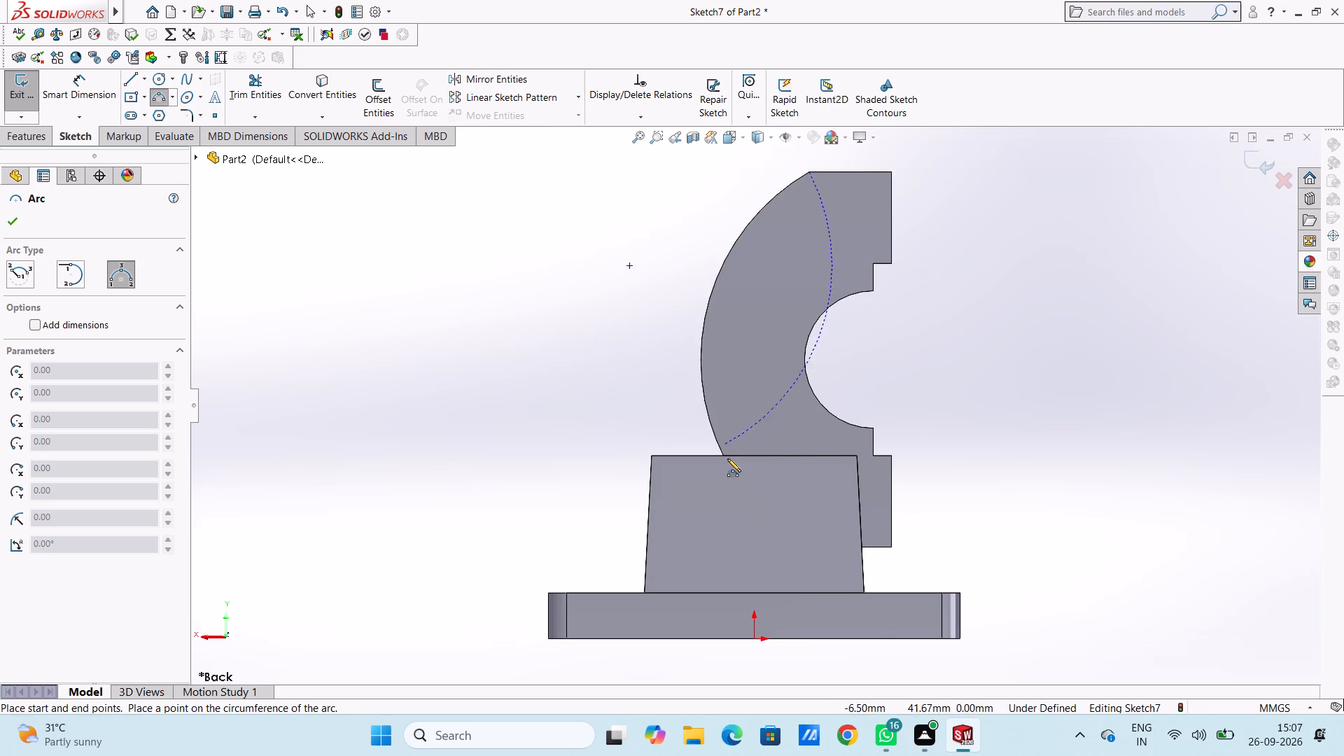
click(808, 546)
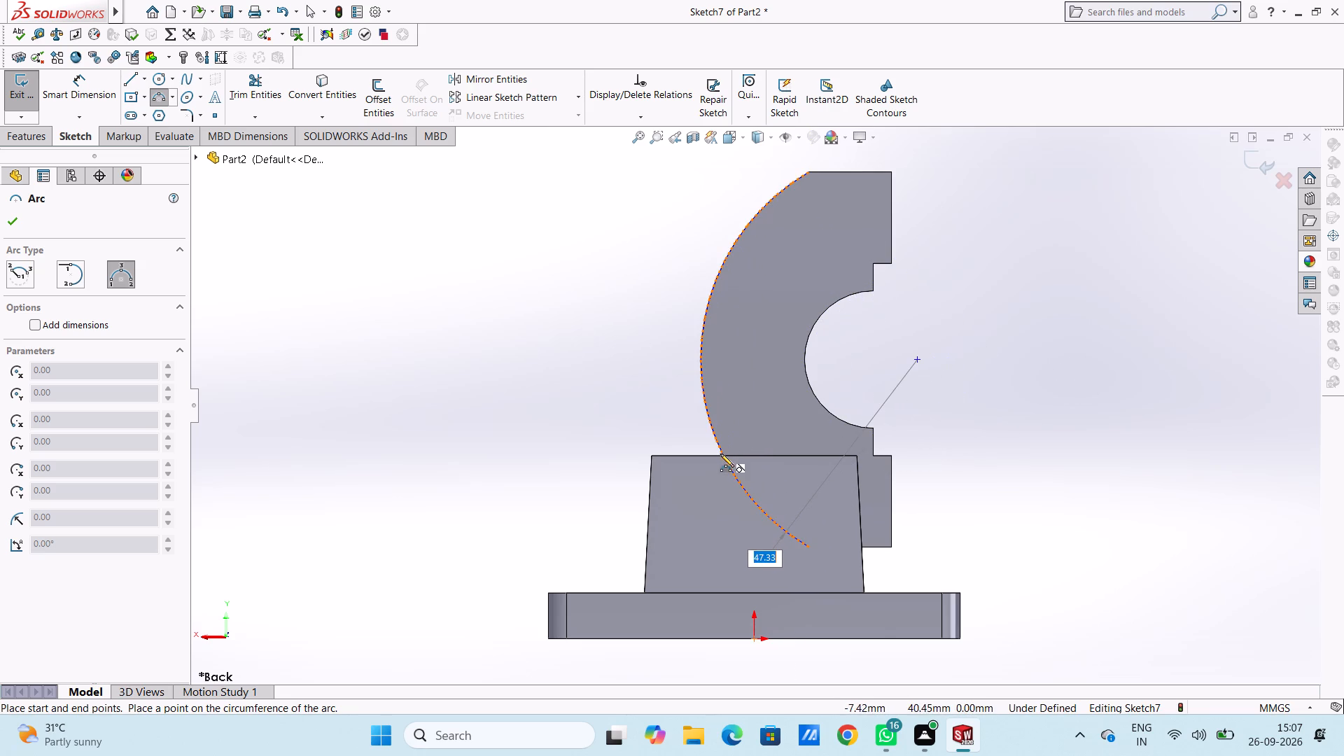
click(720, 452)
key(Escape)
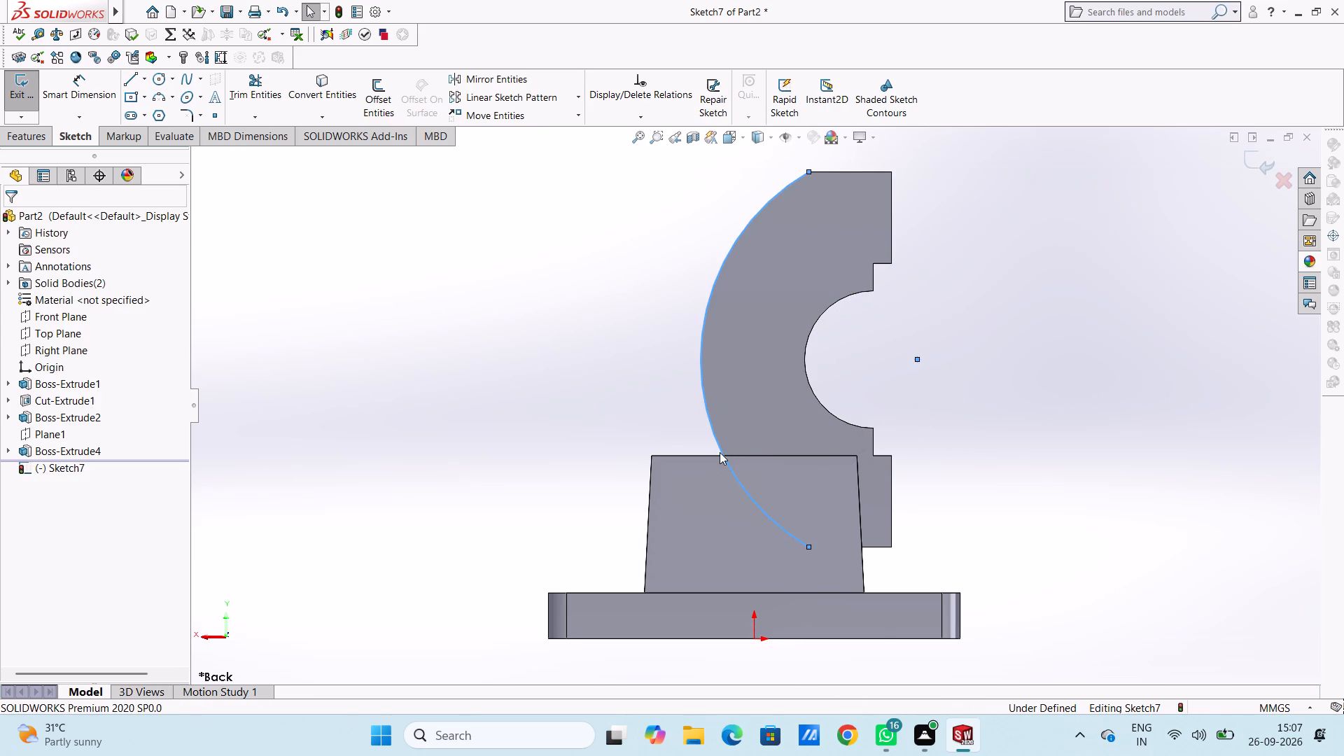
key(Escape)
key(Escape)
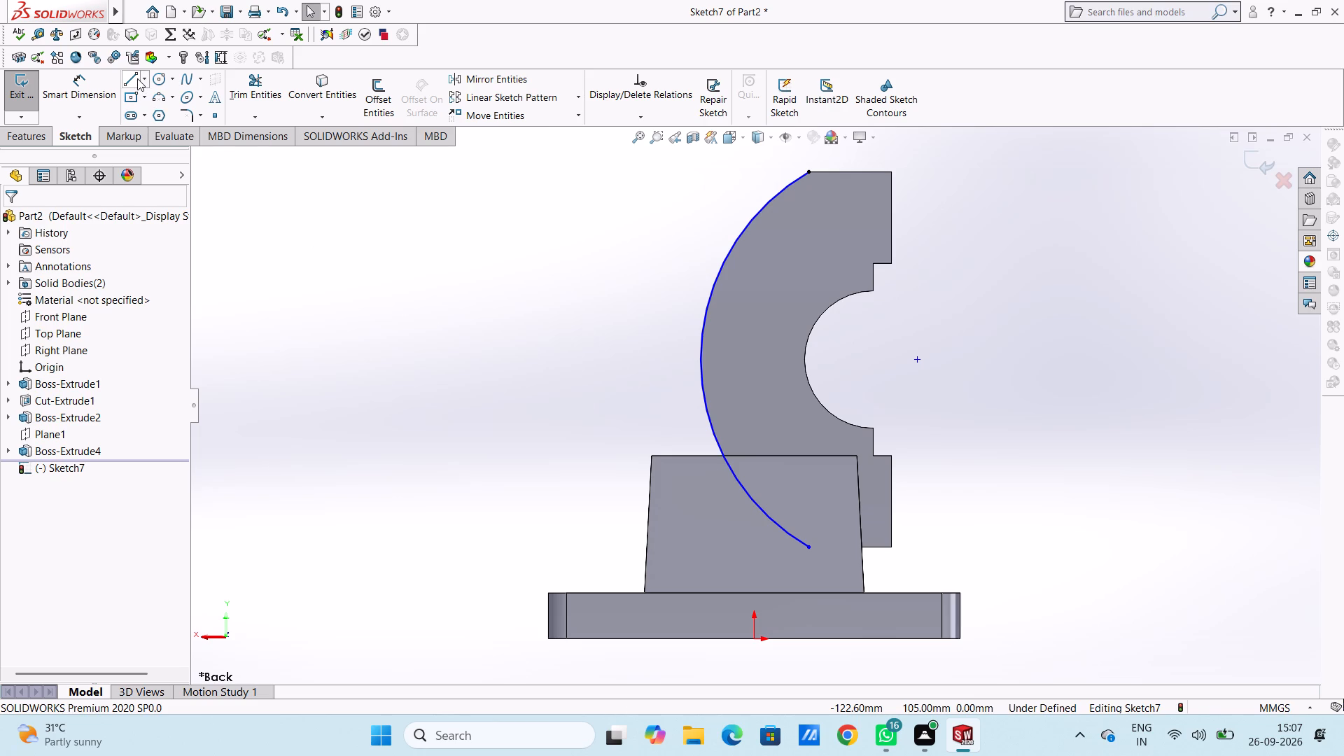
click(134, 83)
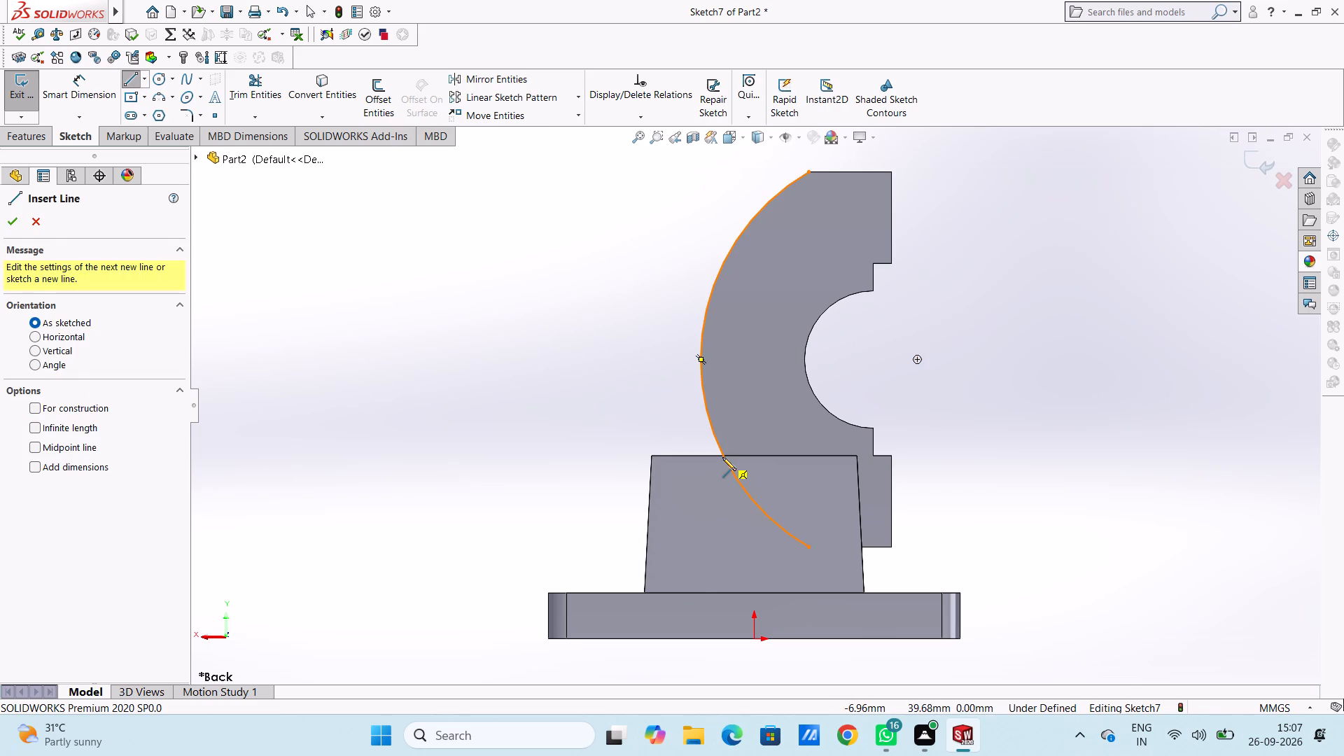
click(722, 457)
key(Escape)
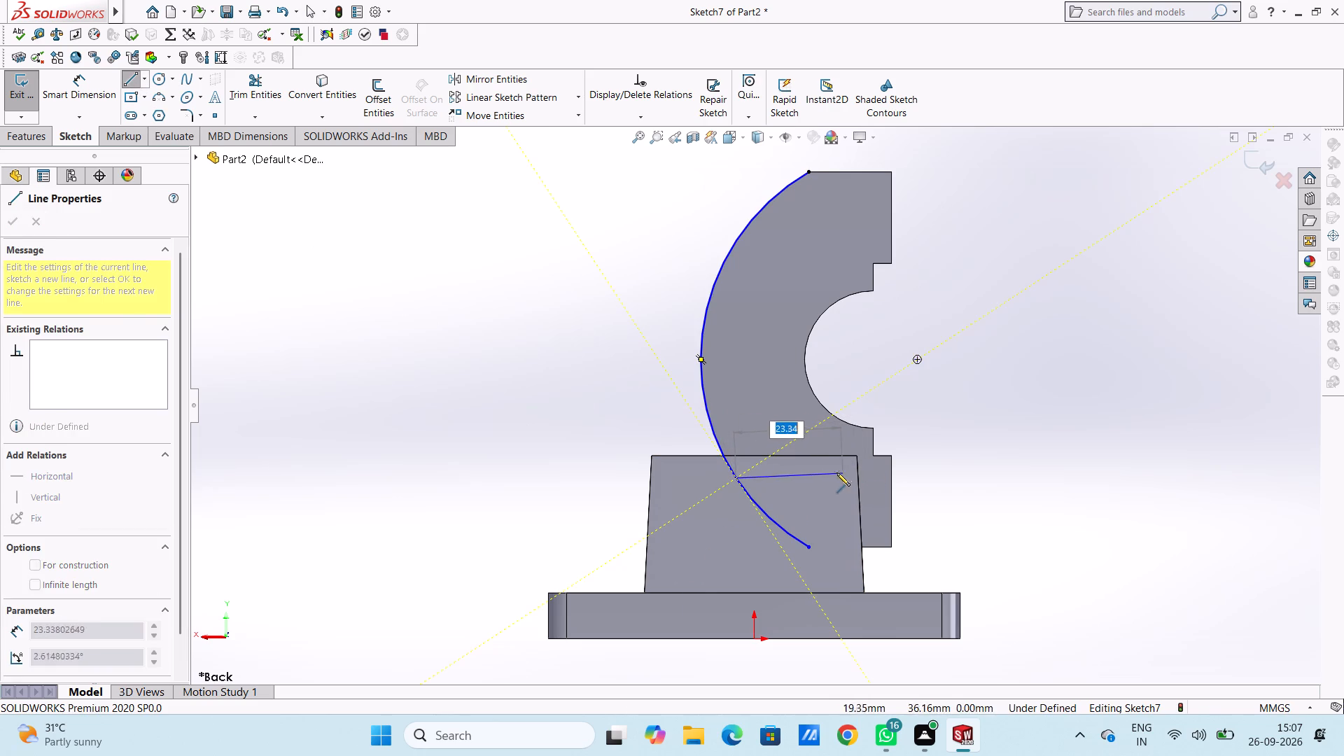
Sketch connected lines from the arc's lower end: 18 mm horizontal, 20 mm vertical, and about 37.7 mm along the block's top edge back to the arc.
click(128, 82)
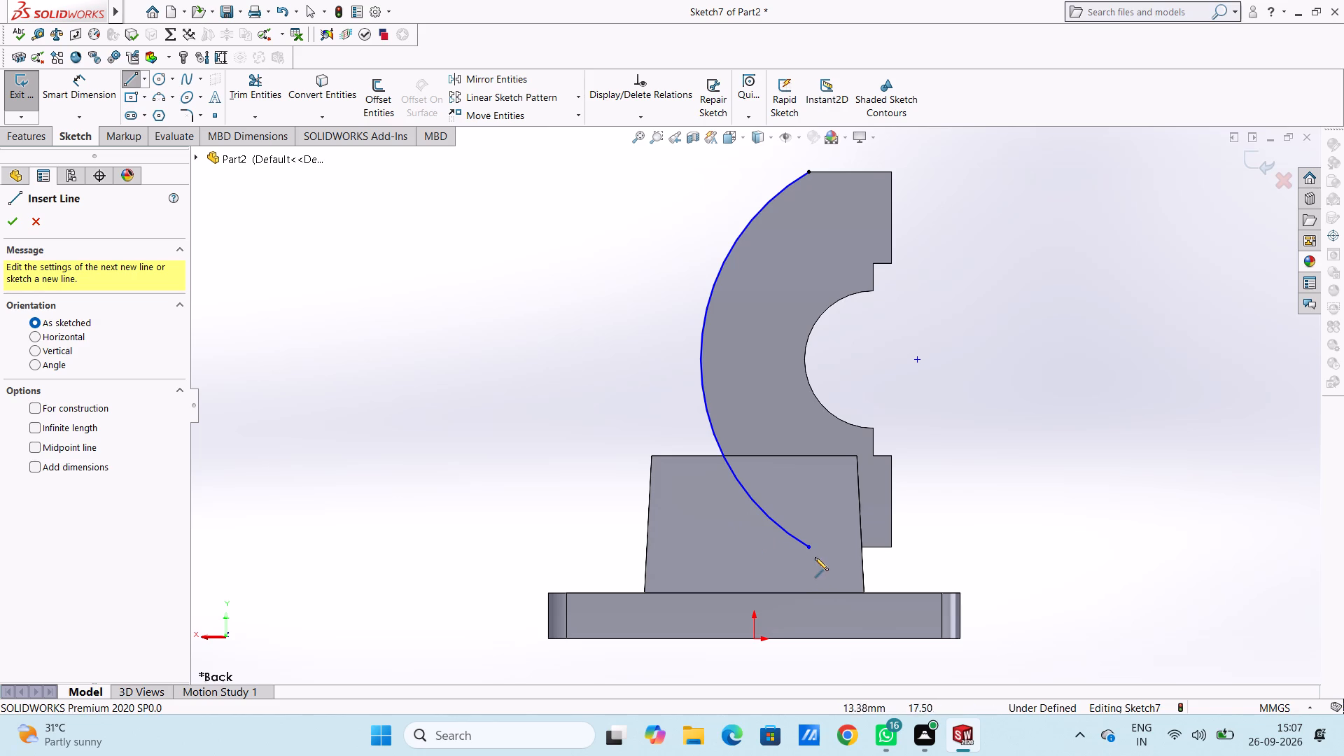
click(810, 549)
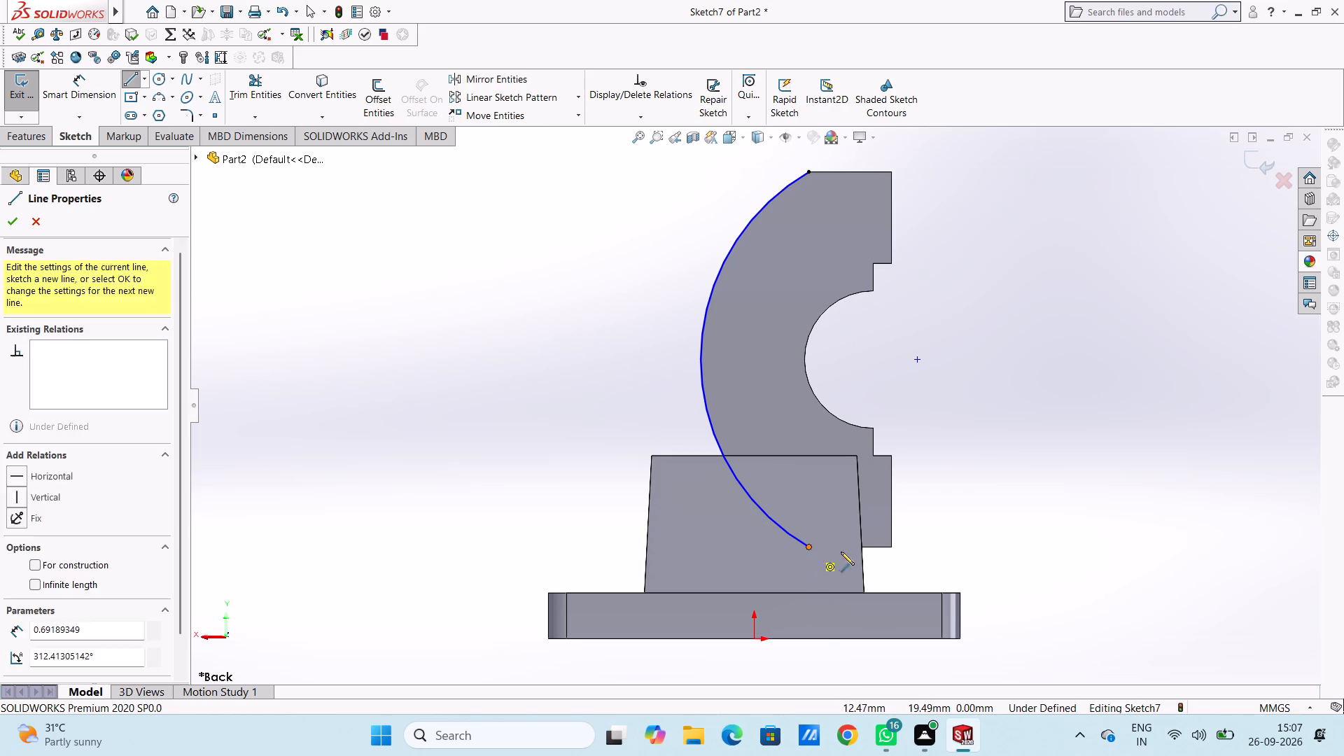
click(890, 546)
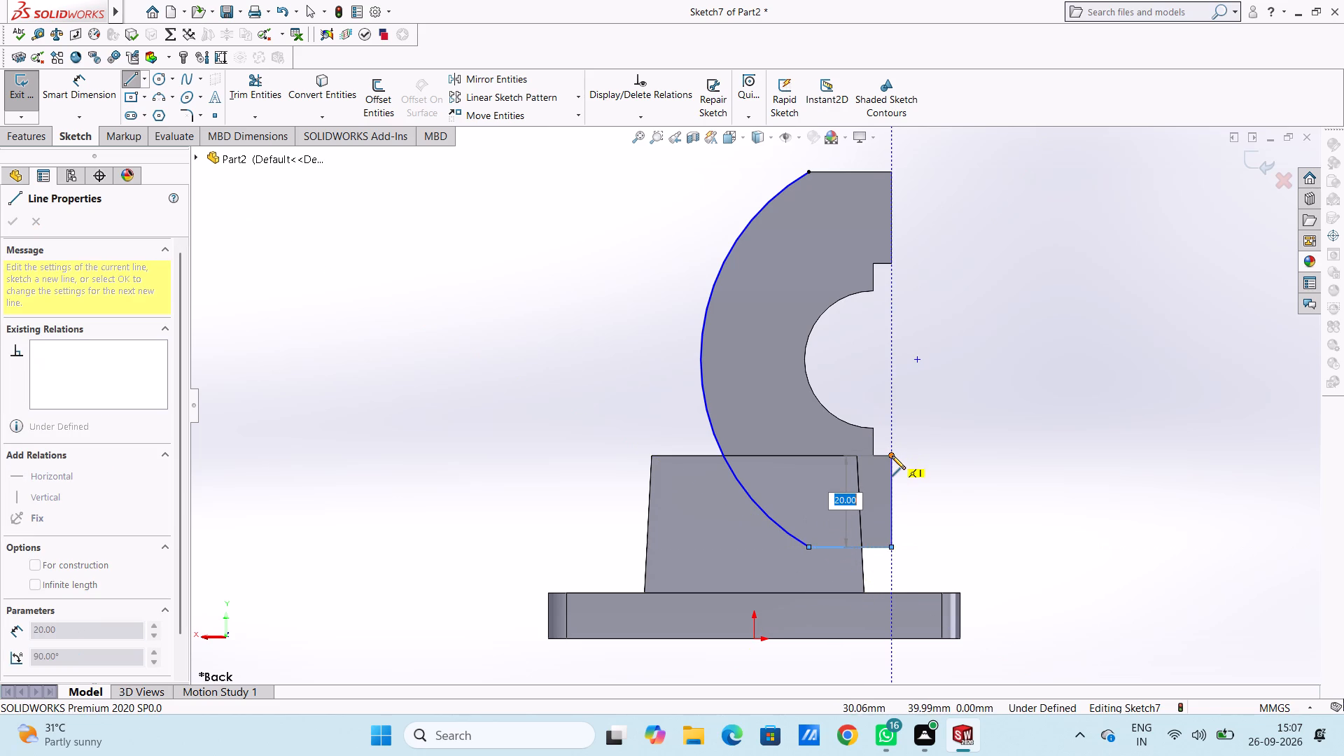
click(892, 456)
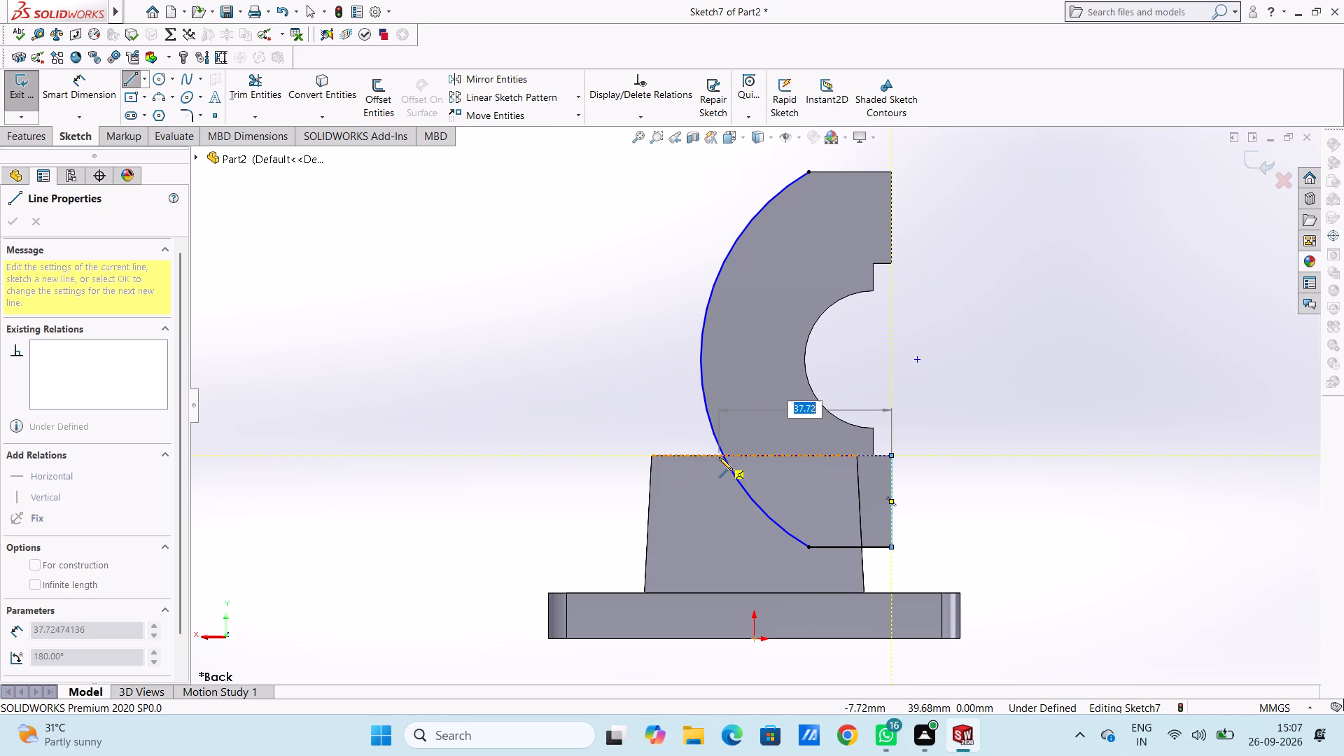
click(721, 456)
key(Escape)
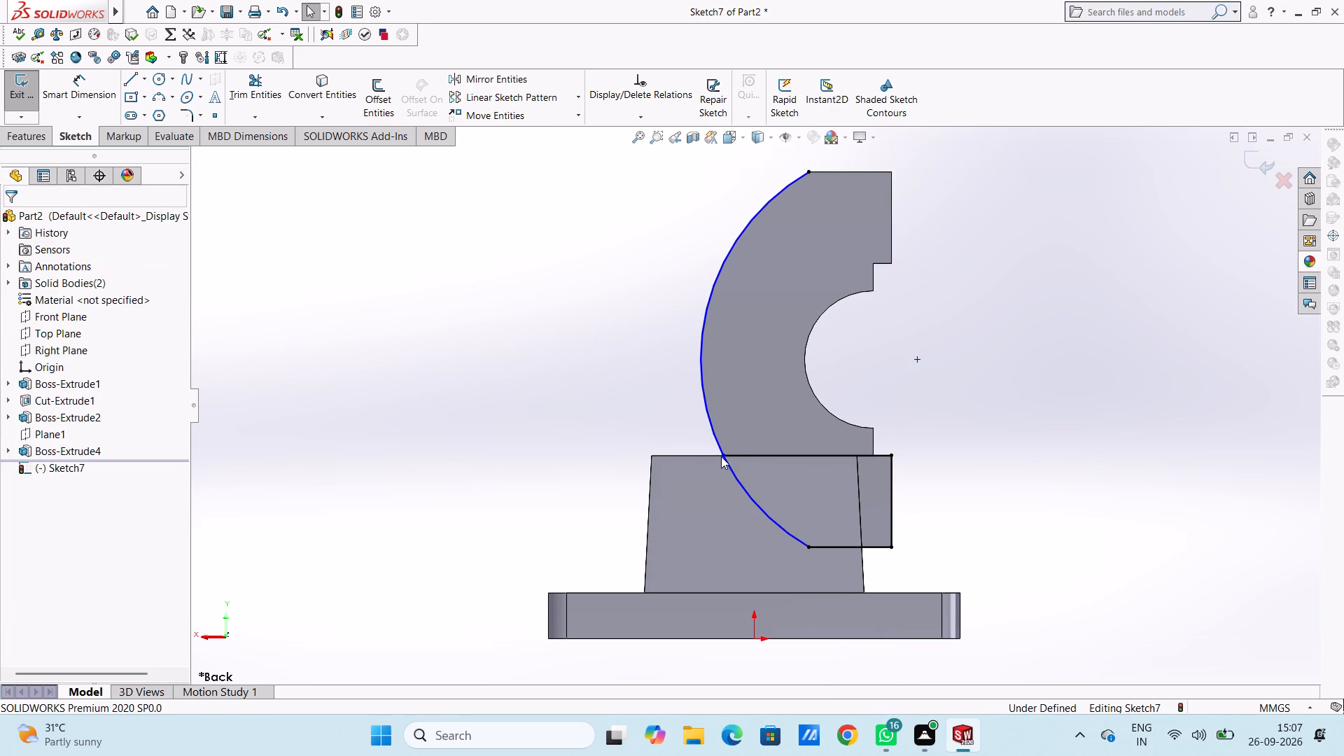
Dimension the sketched arc's radius, keeping its drawn value.
click(104, 86)
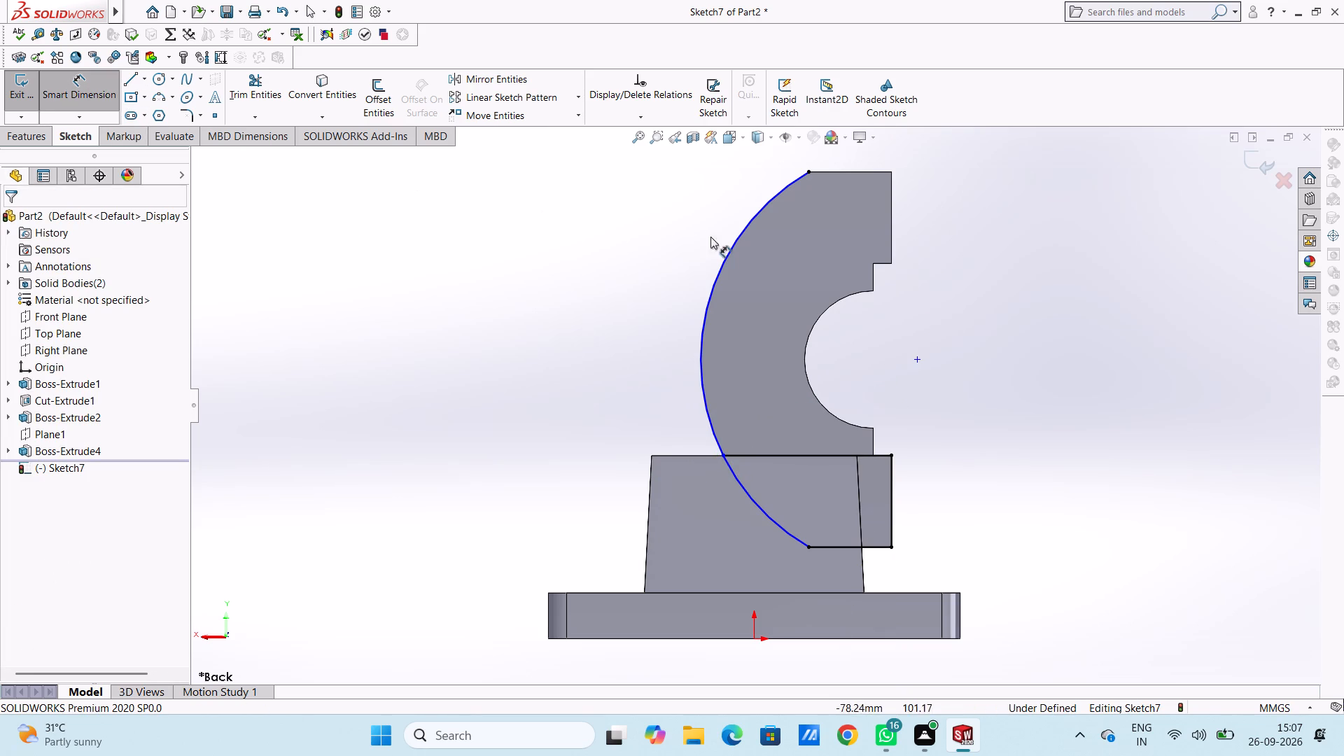
click(713, 277)
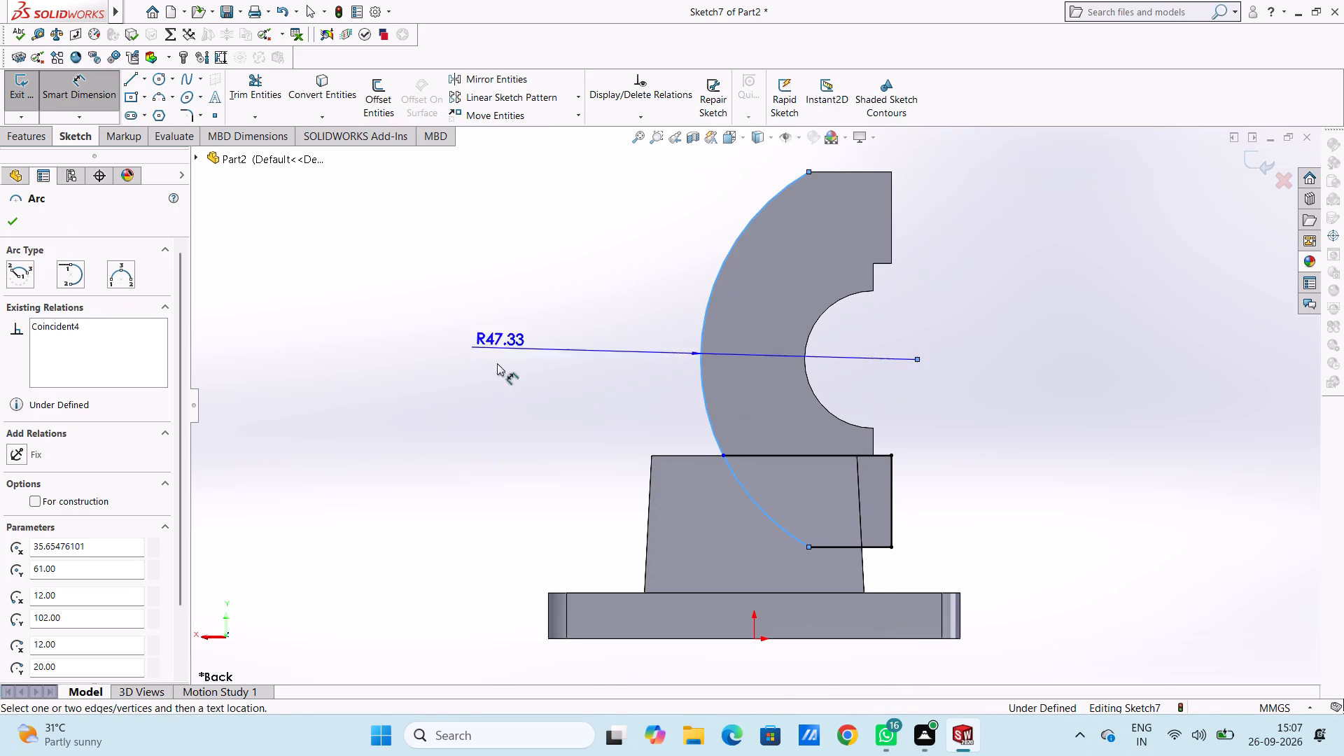
click(470, 477)
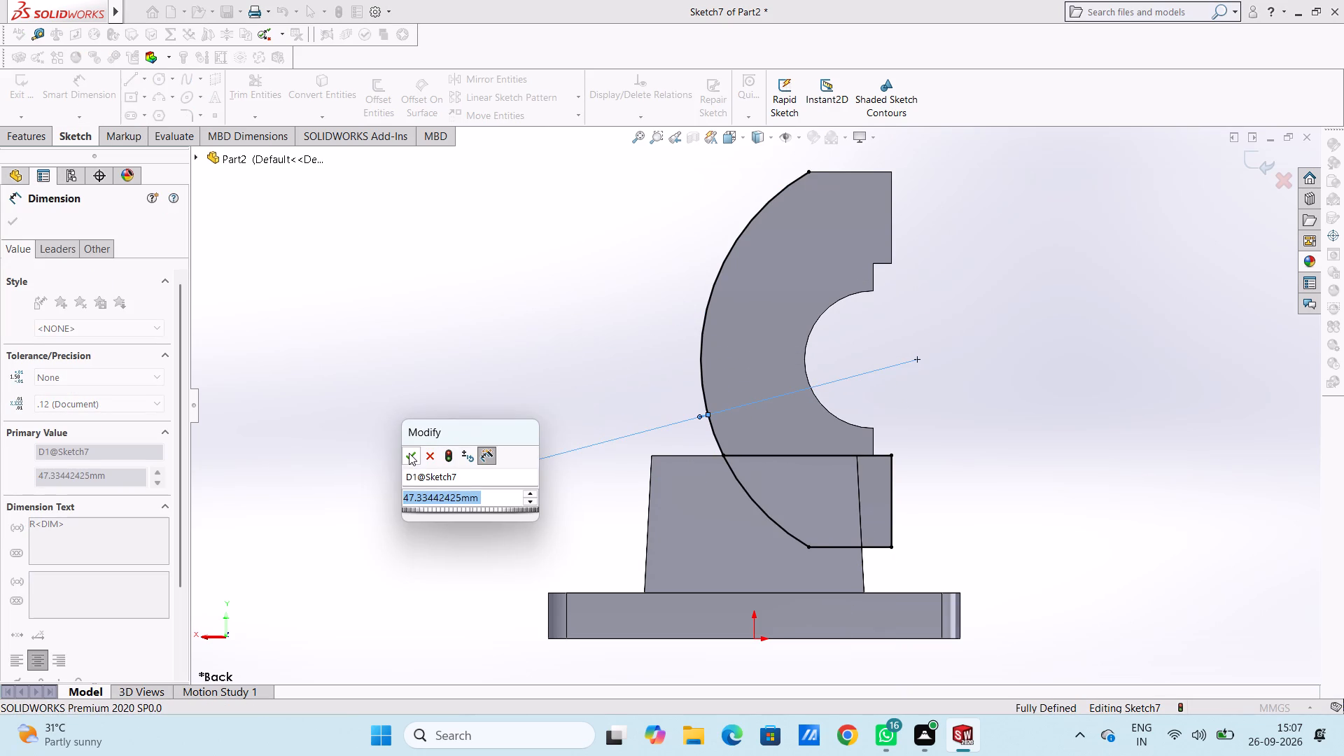
click(409, 453)
click(376, 359)
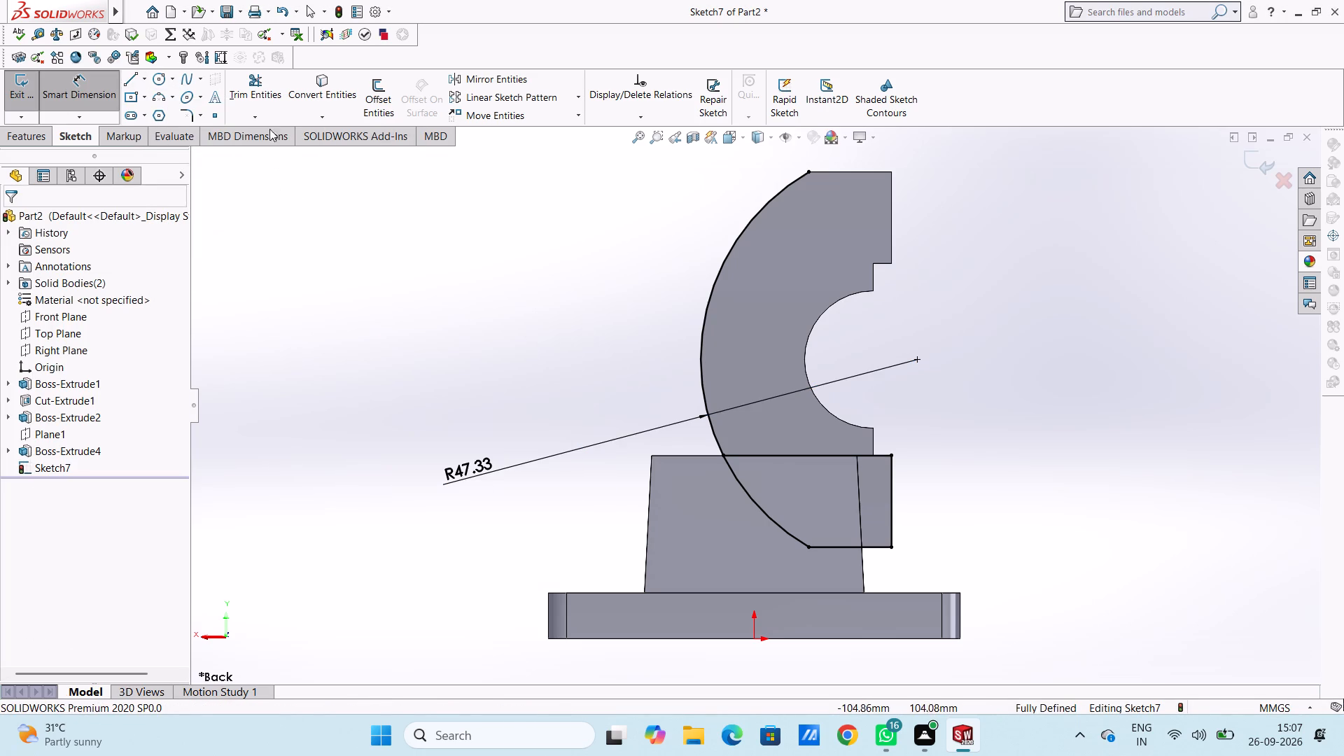
Trim away the portion of the arc above the block's top edge to leave a closed profile.
click(254, 98)
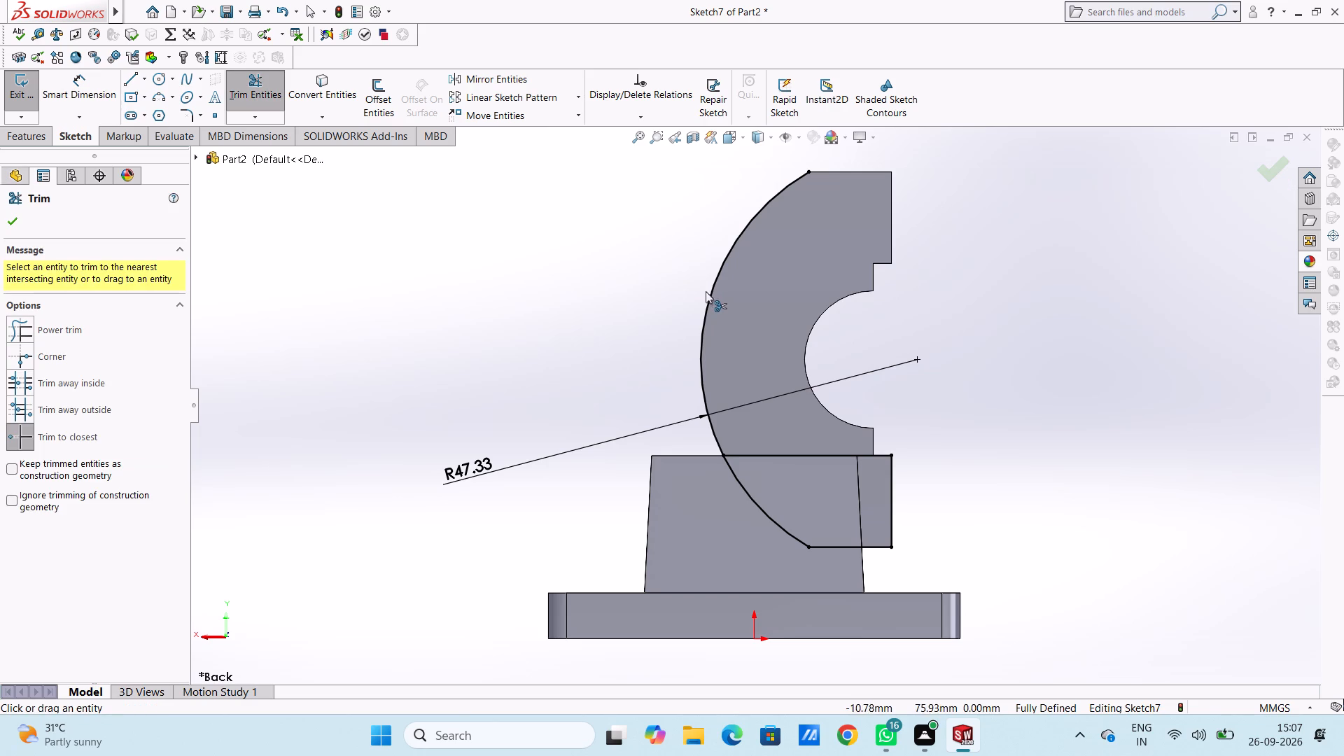
click(710, 295)
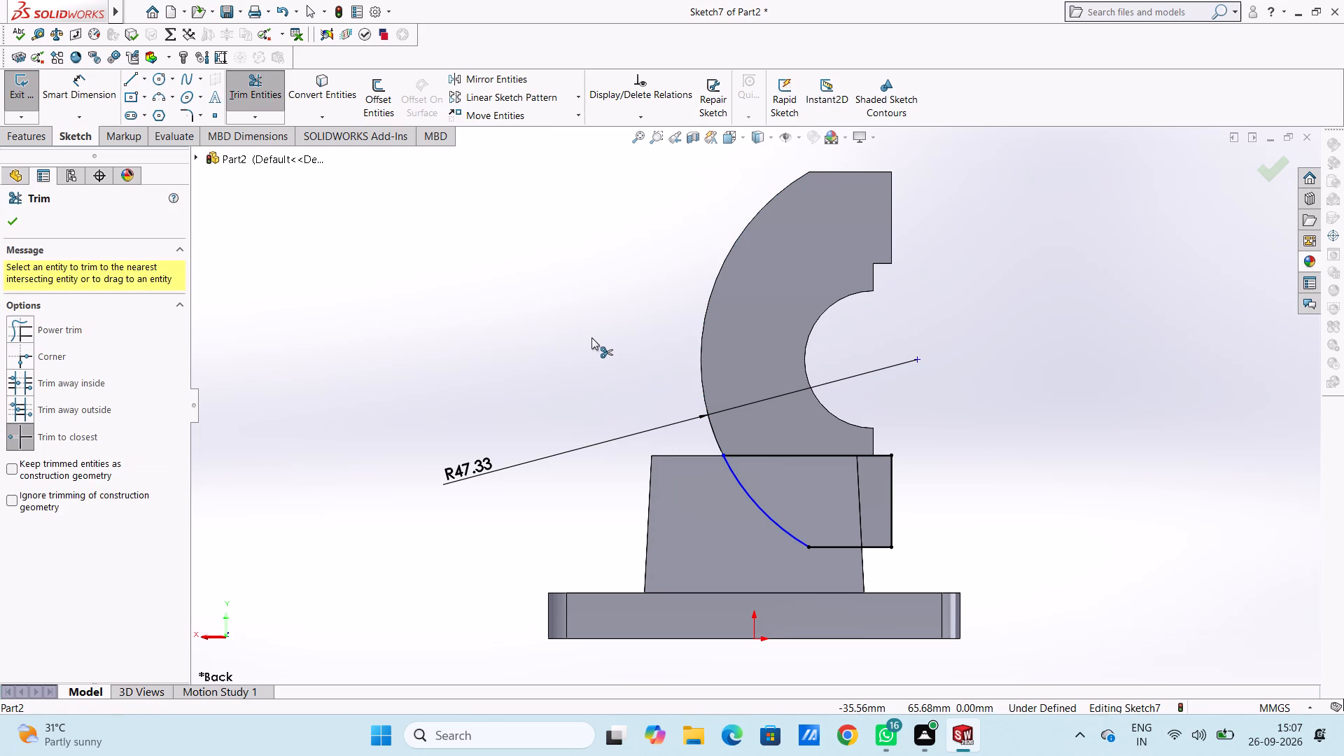
key(Escape)
key(Escape)
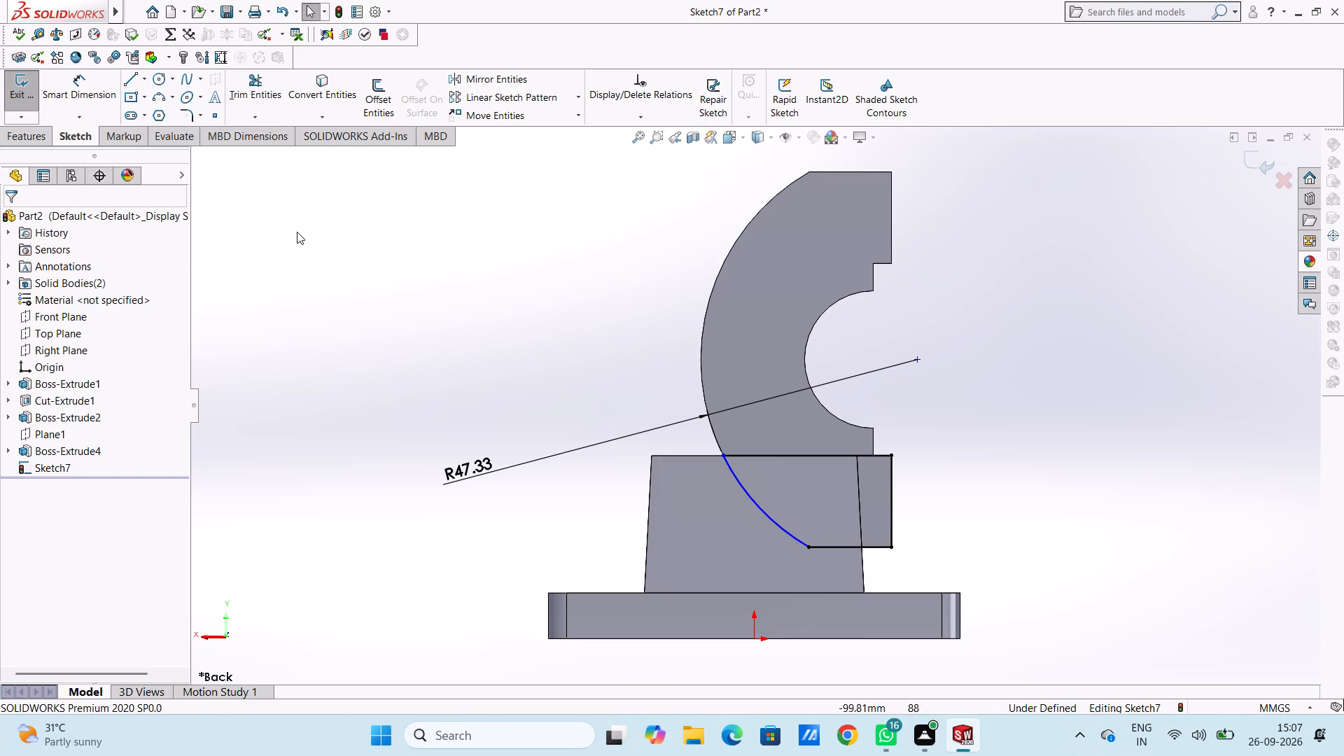
Cut-extrude the closed profile 20 mm blind, reversing the direction through the drafted block.
middle_drag(526, 314, 476, 440)
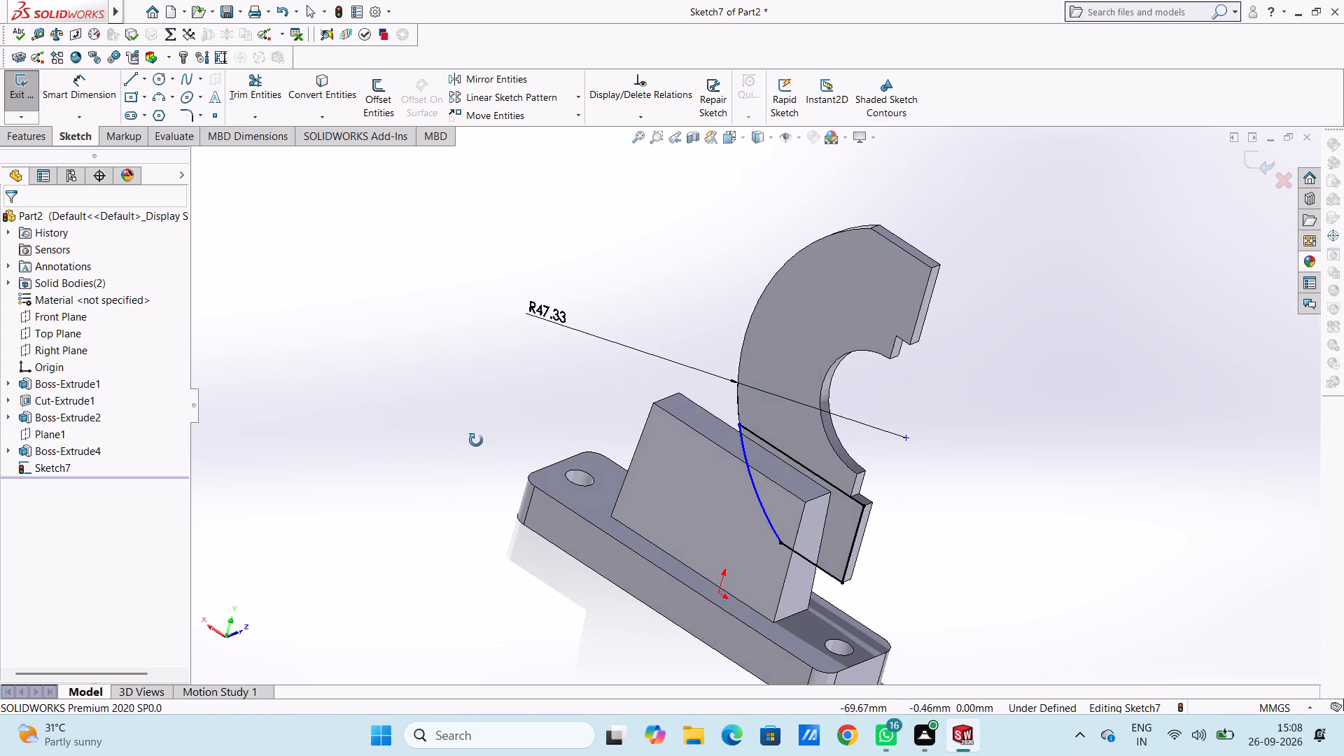
middle_drag(476, 440, 475, 440)
click(22, 140)
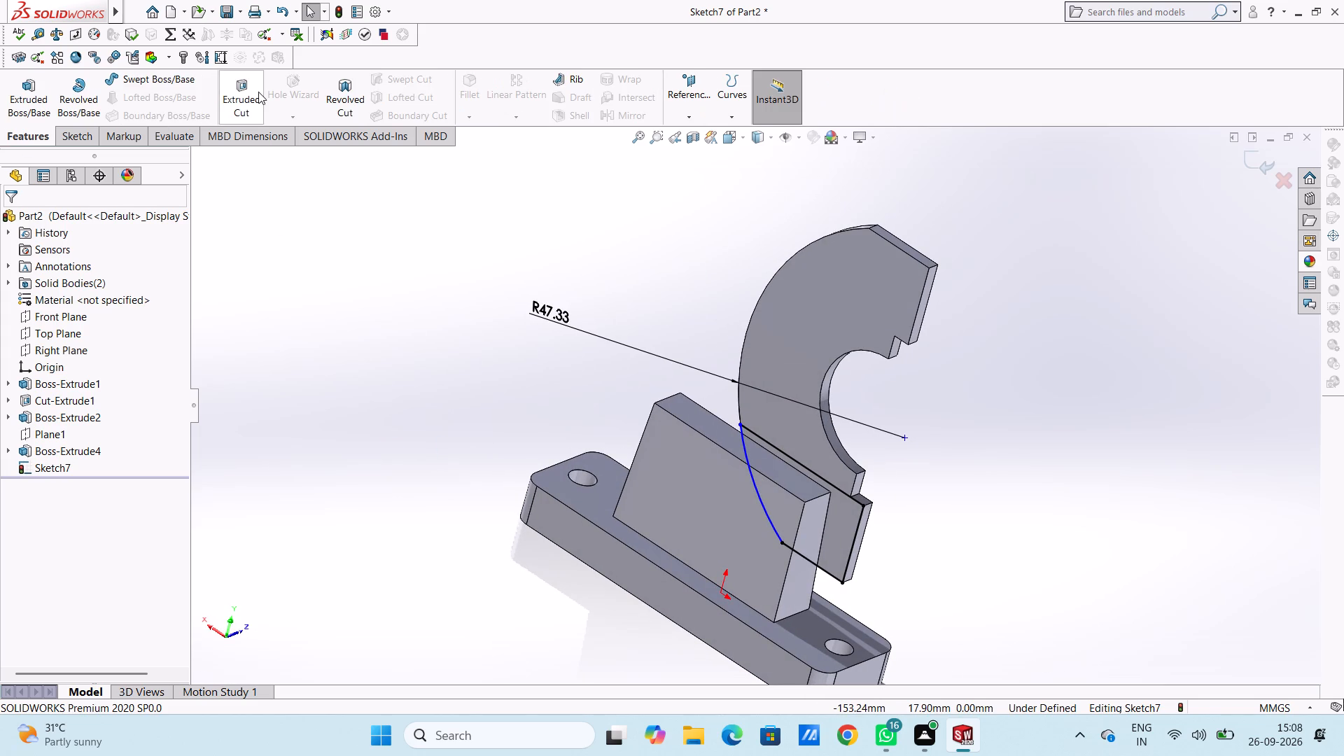
click(258, 90)
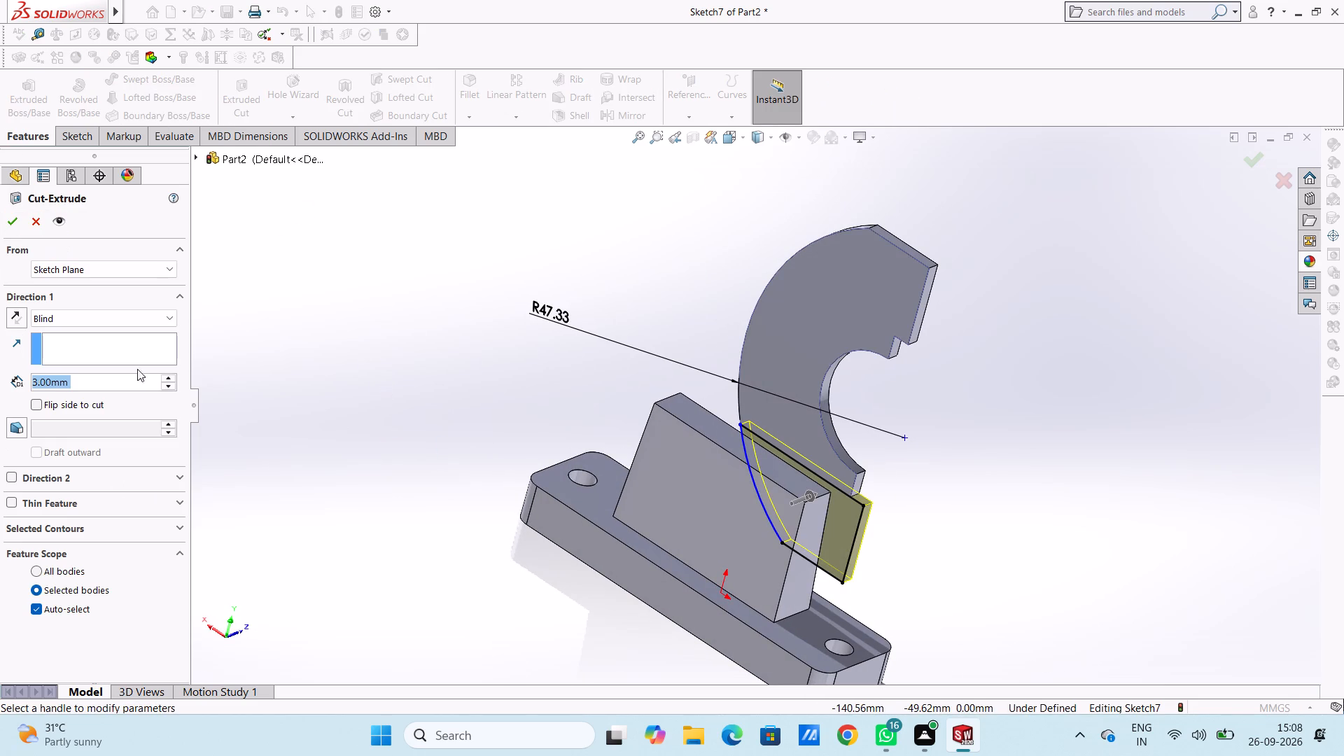
text(20)
key(Return)
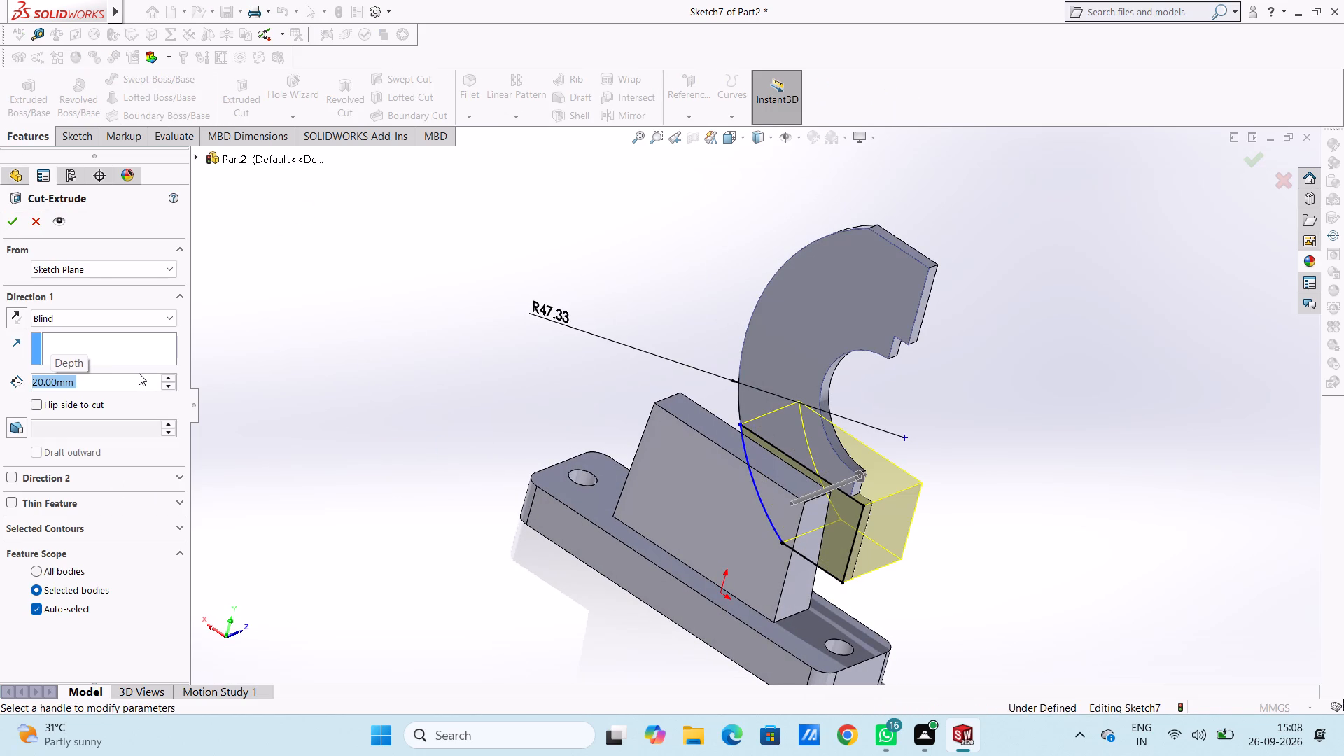
click(13, 316)
click(15, 218)
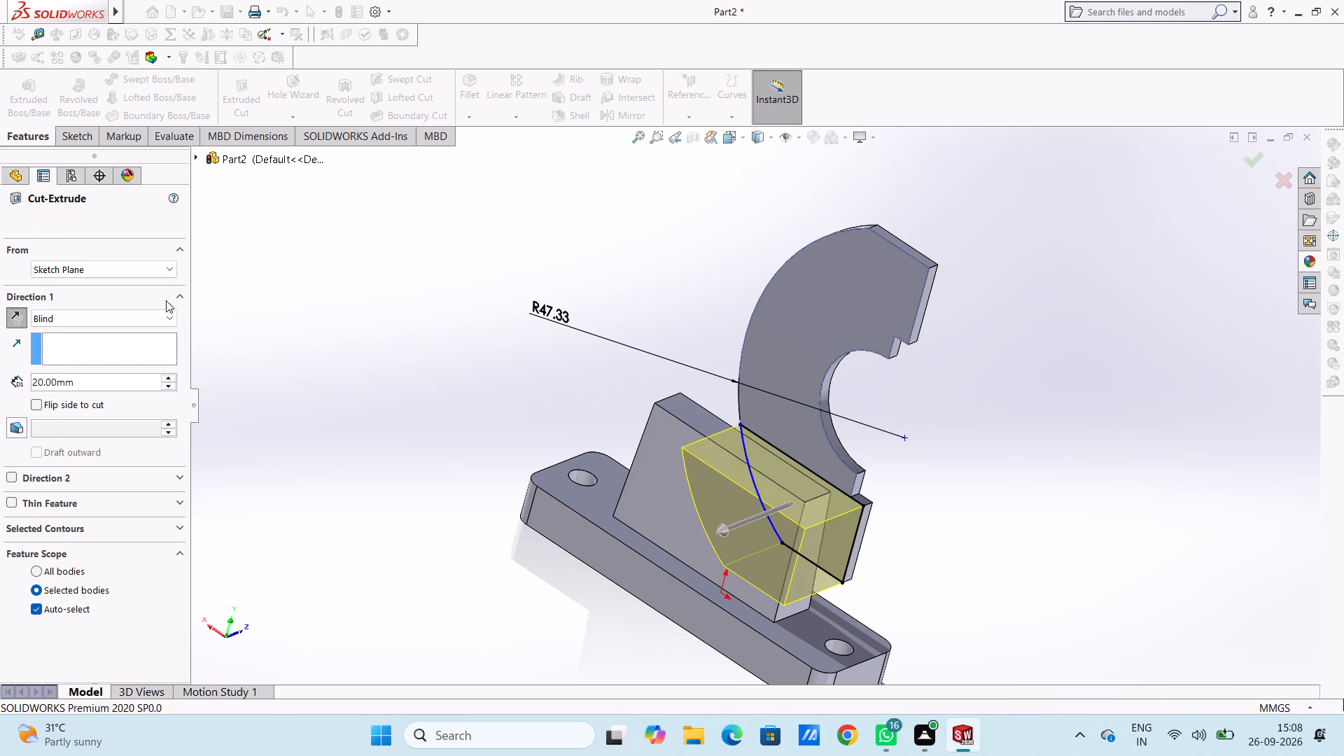
click(341, 337)
Examine the curved cut in the drafted block and its position relative to the arc plate from several angles.
middle_drag(351, 337, 400, 326)
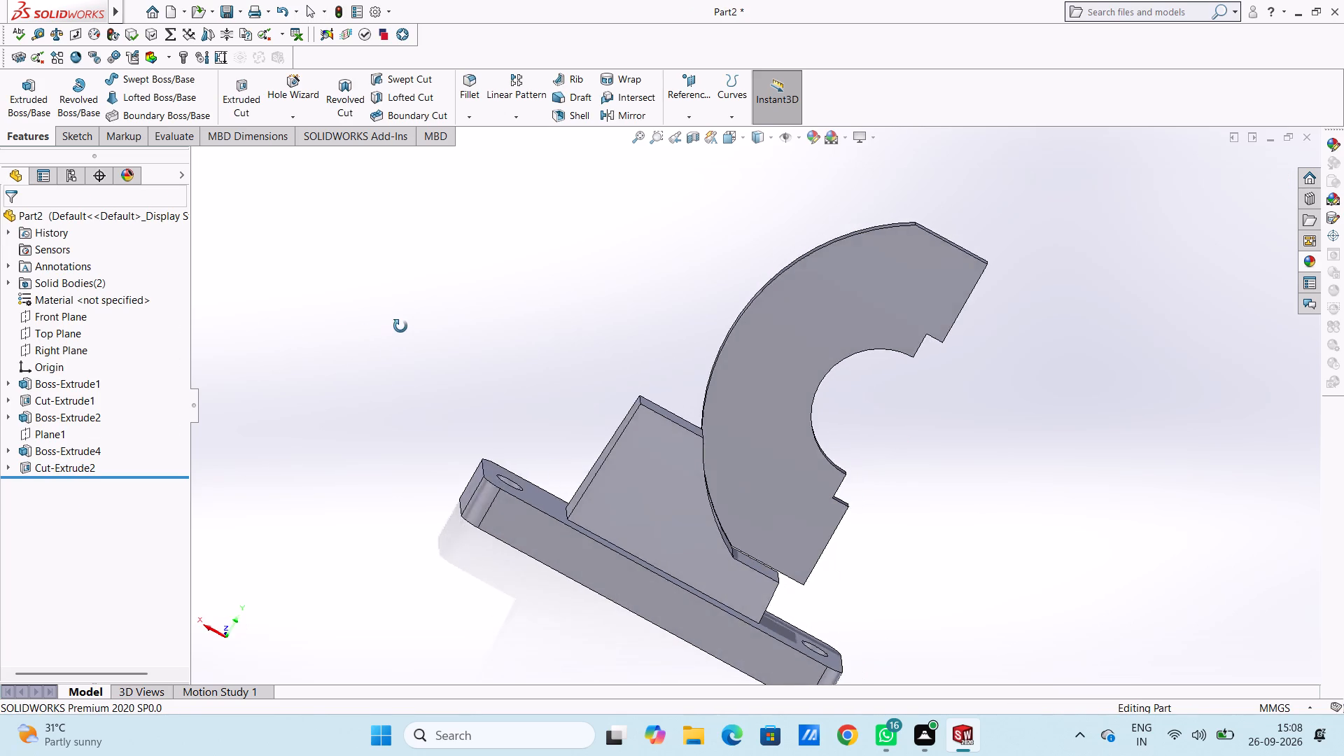
middle_drag(400, 326, 322, 311)
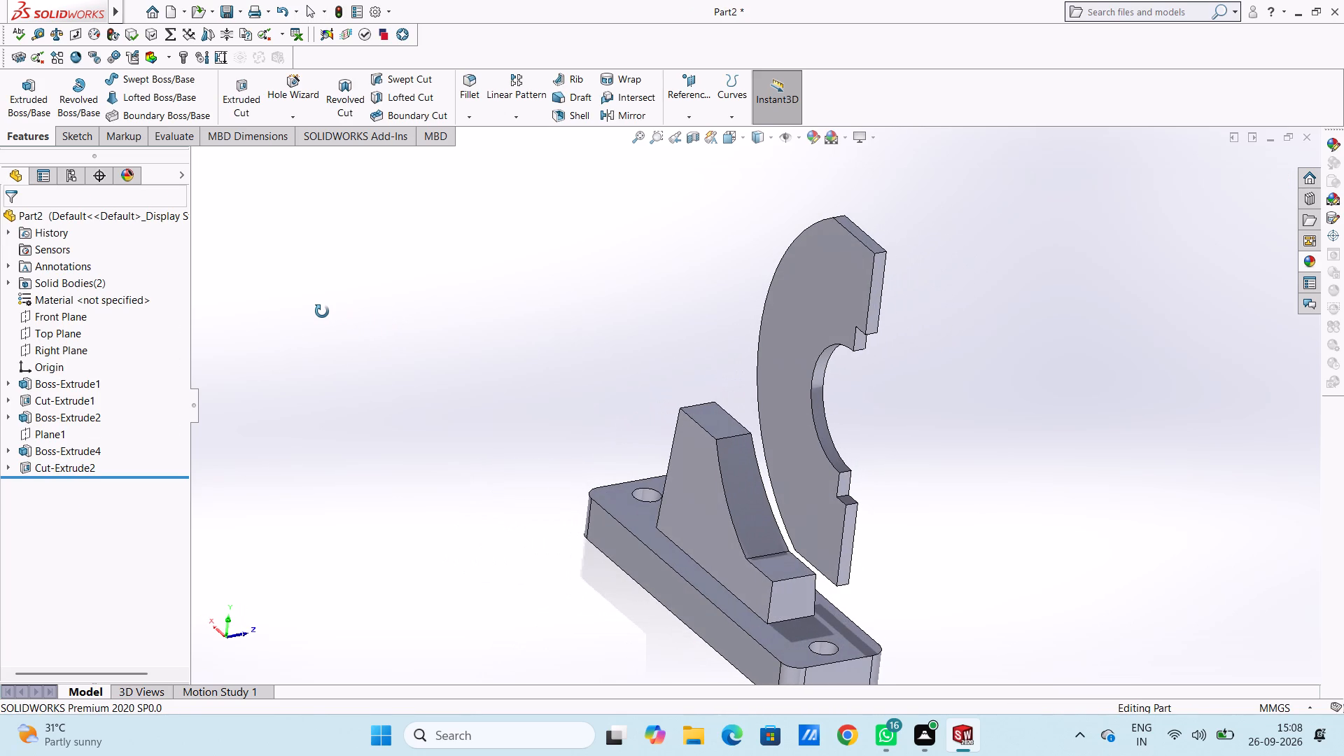
middle_drag(322, 311, 310, 304)
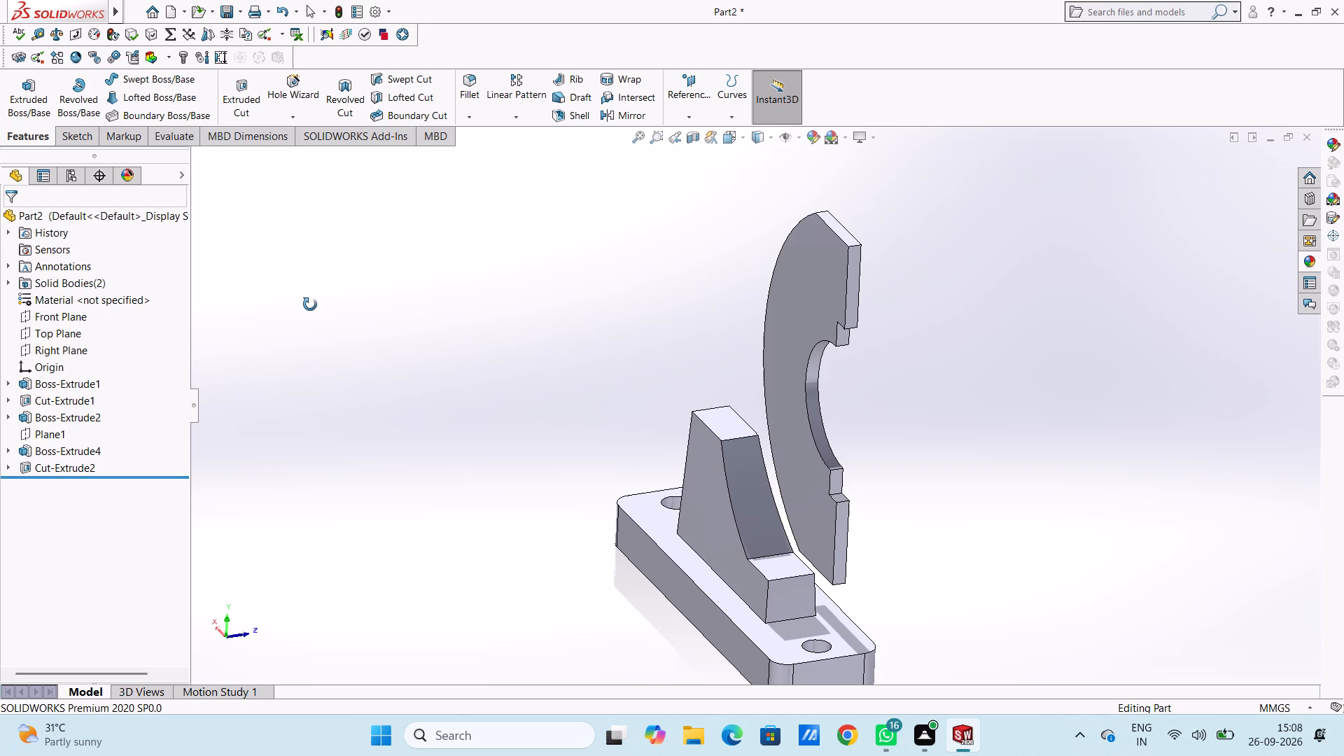
middle_drag(310, 304, 311, 304)
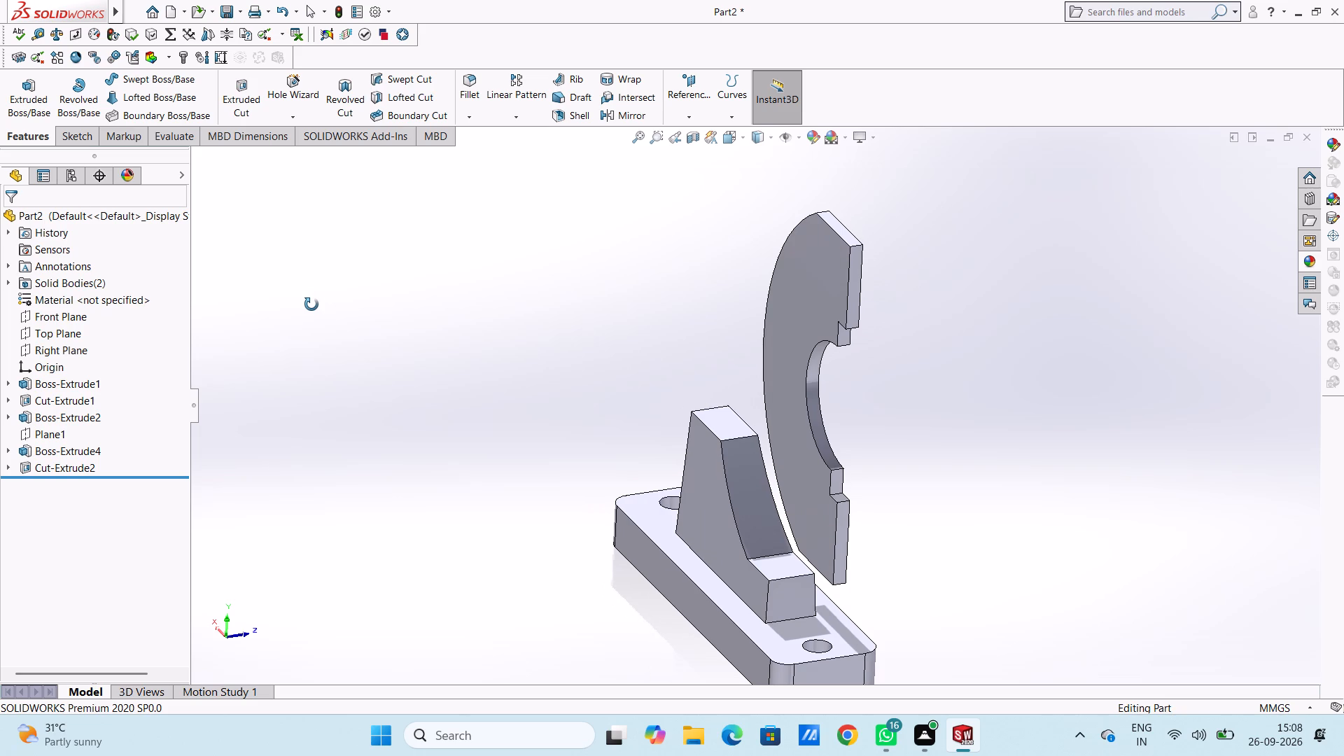
middle_drag(311, 304, 285, 285)
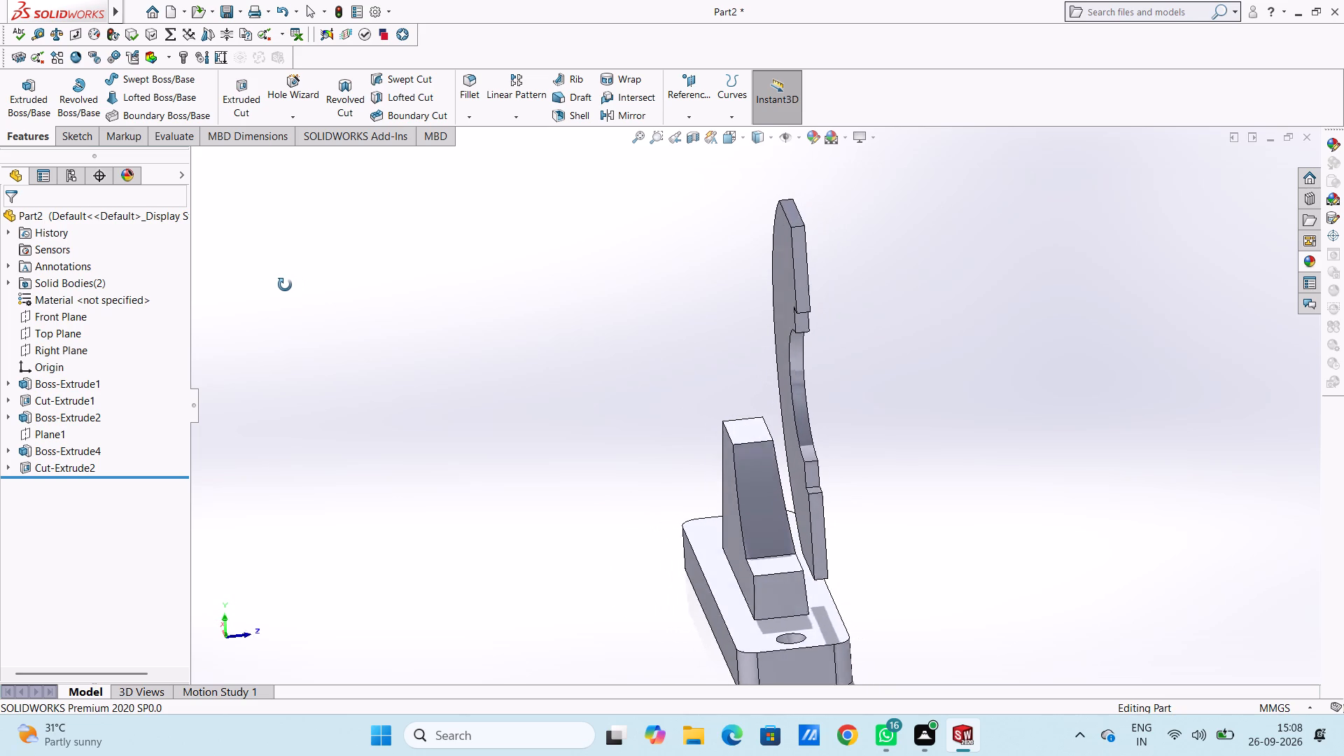
middle_drag(285, 285, 284, 285)
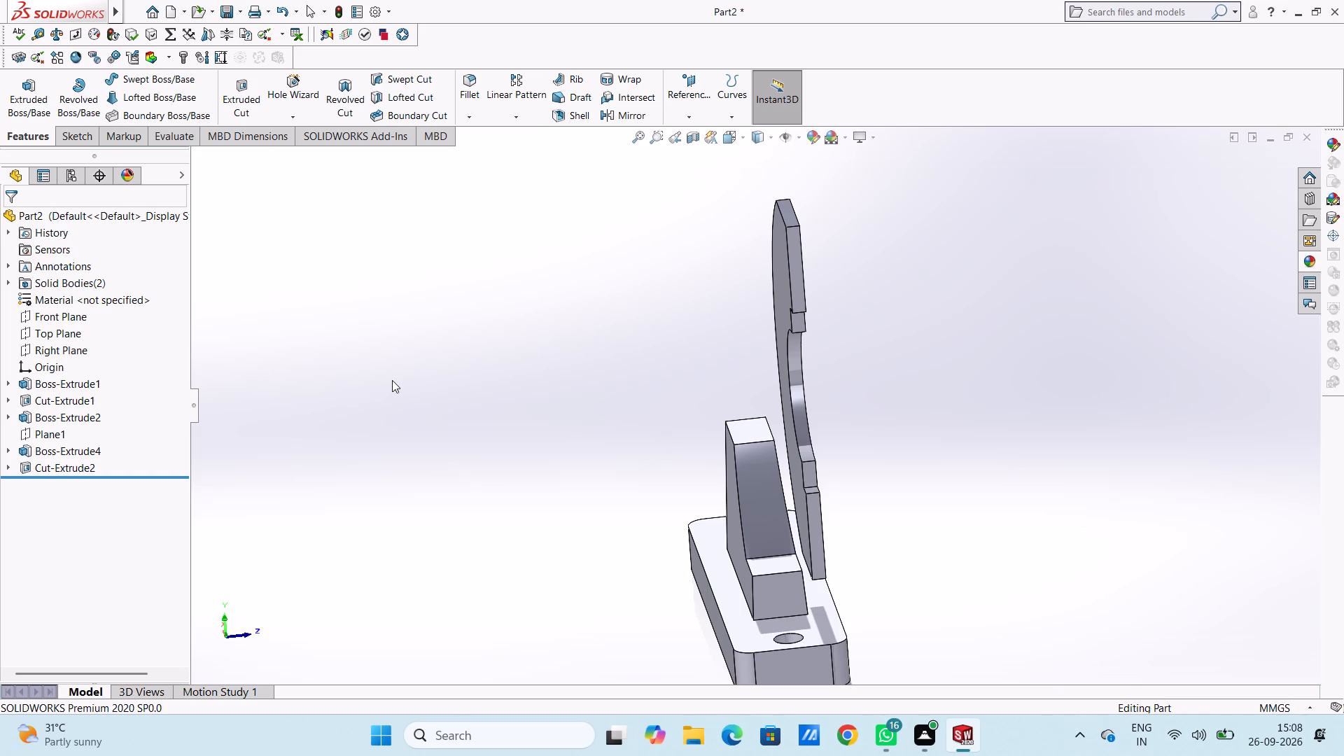
key(ctrl+1)
key(ctrl+2)
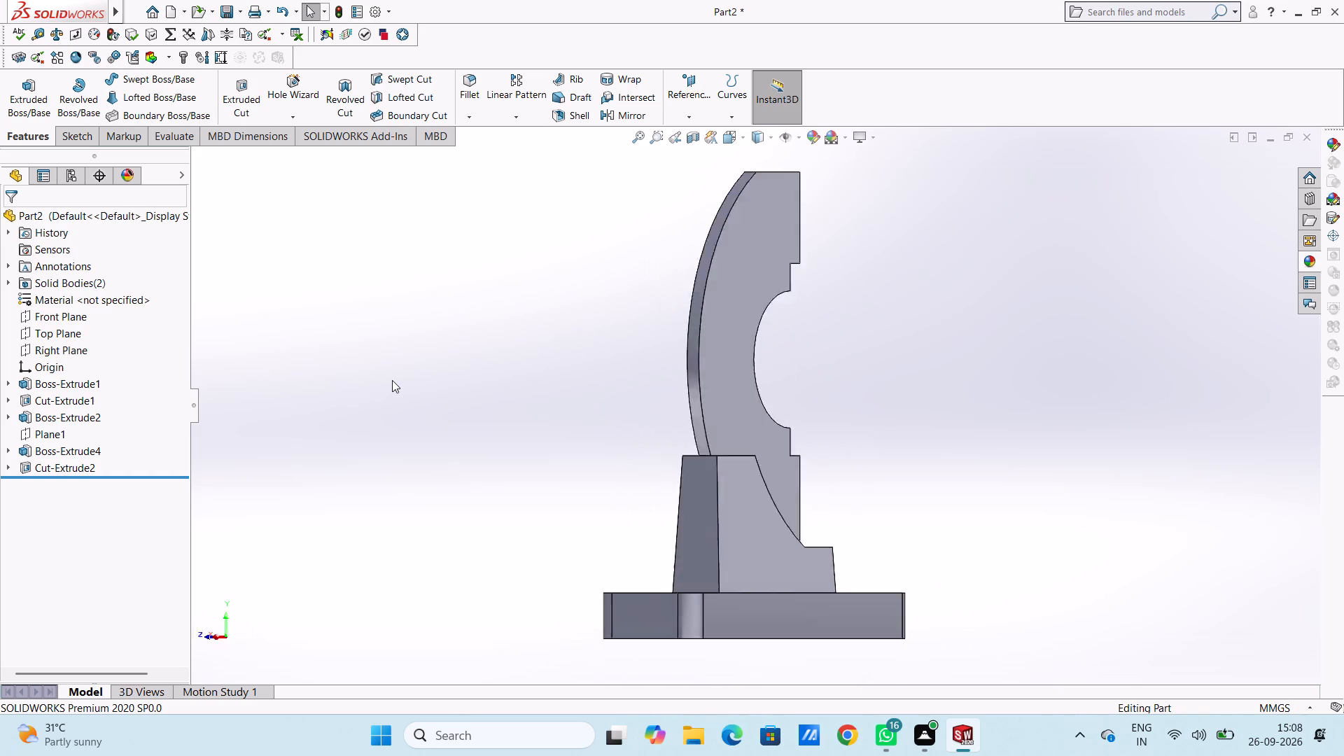
Start a new sketch on the drafted block's end face below the curved cut, seen in the left view.
key(ctrl+3)
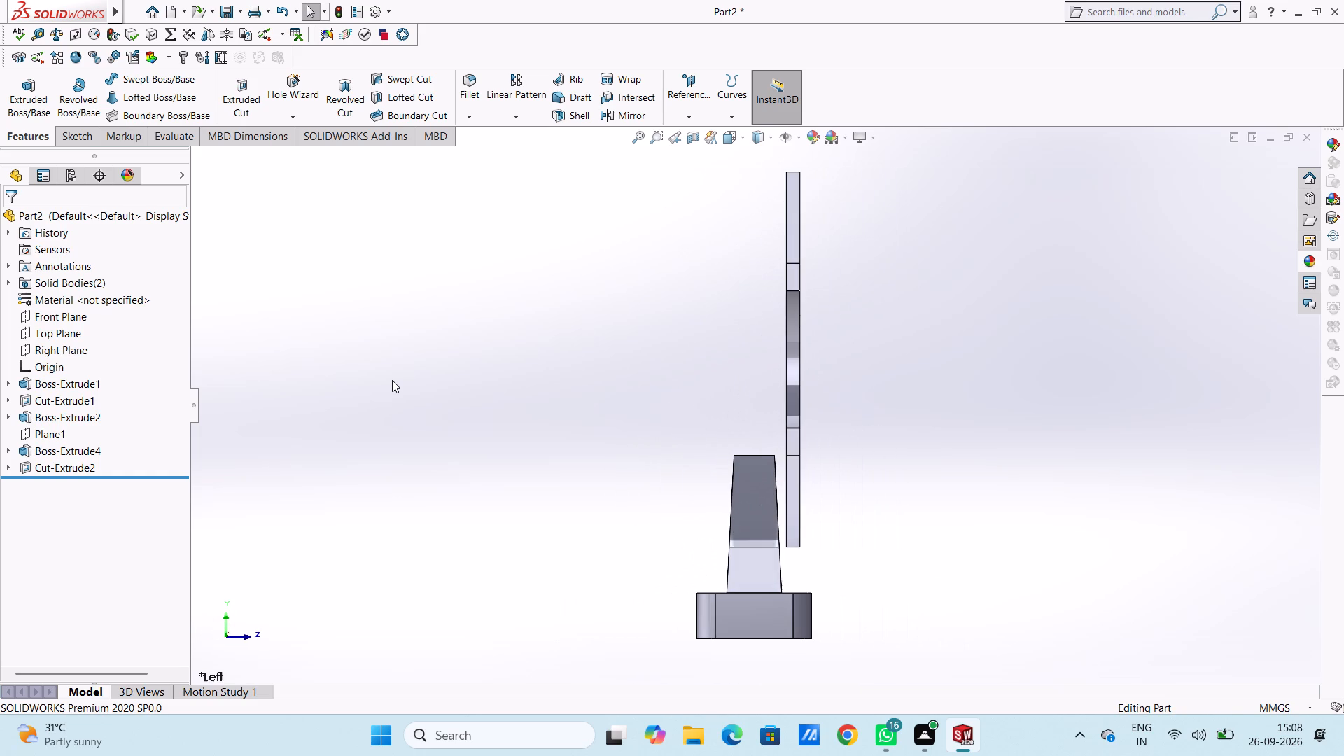
scroll(801, 552, down, 4)
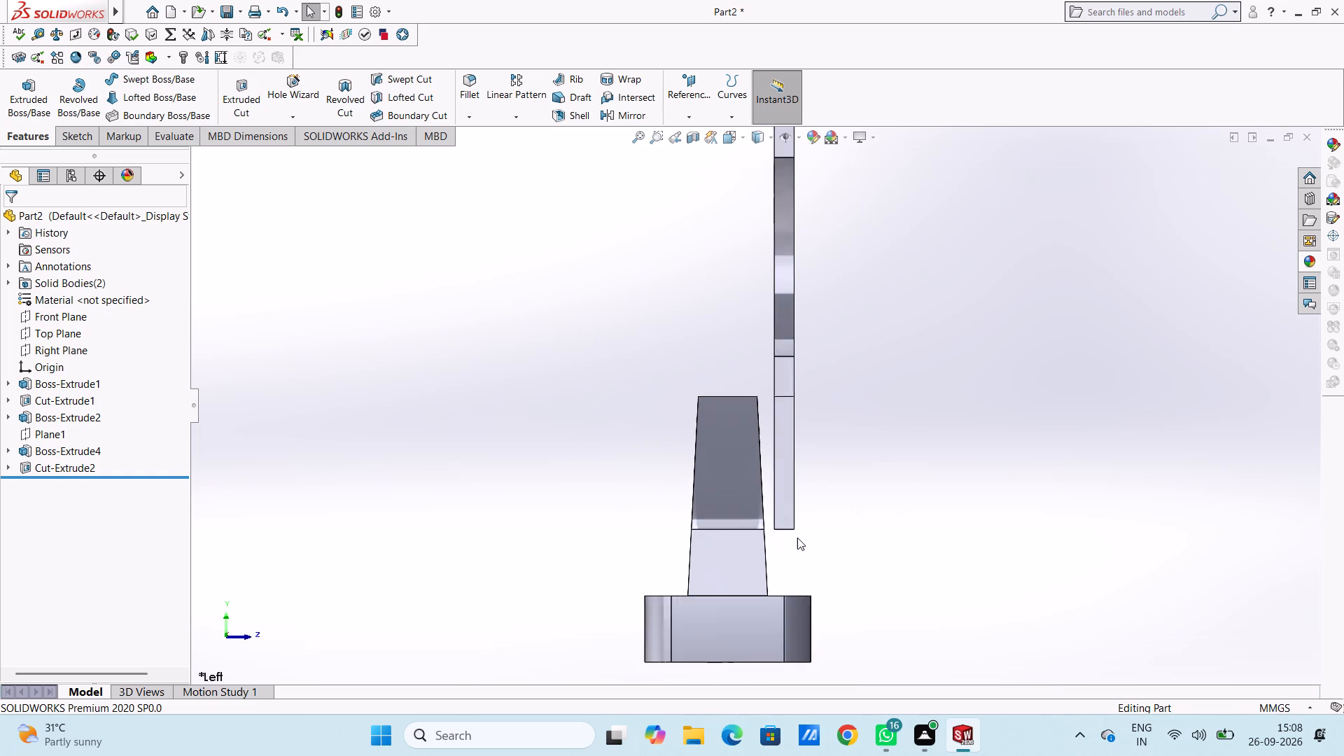
scroll(797, 538, down, 2)
click(638, 503)
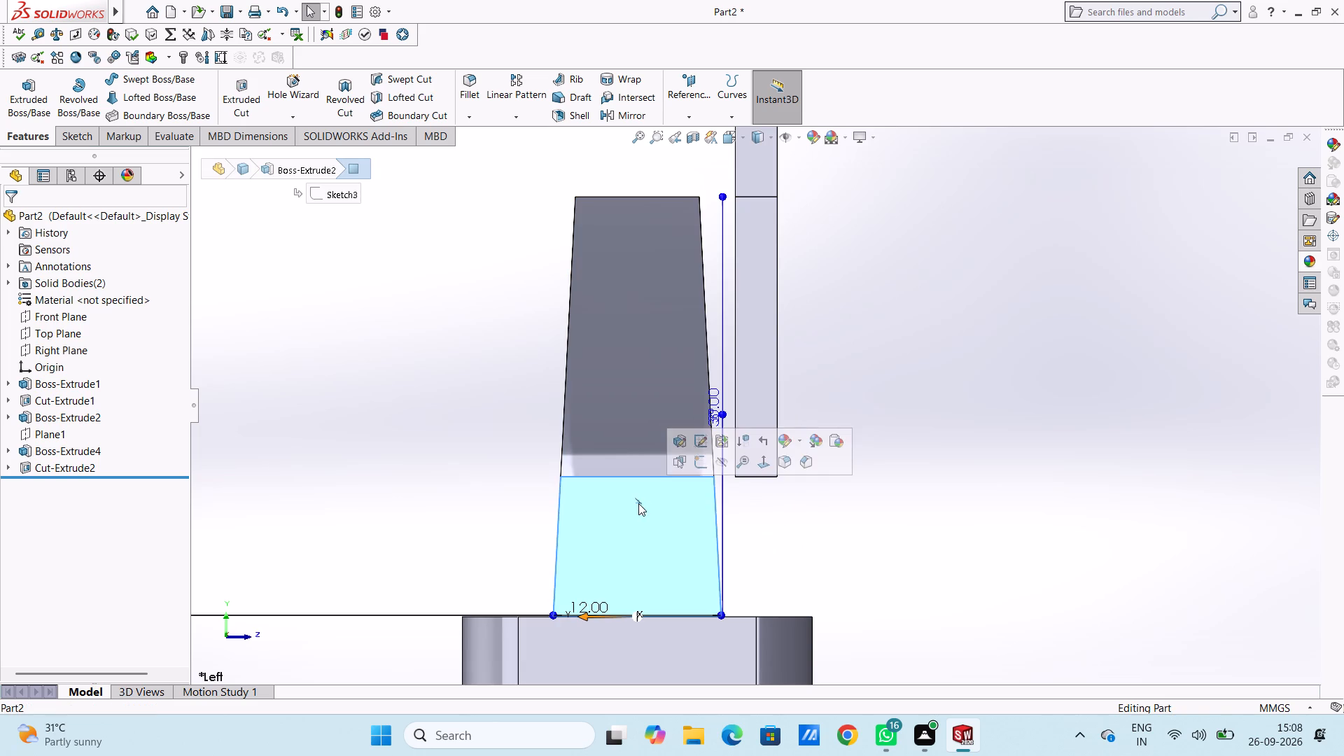
click(696, 461)
drag(490, 463, 486, 455)
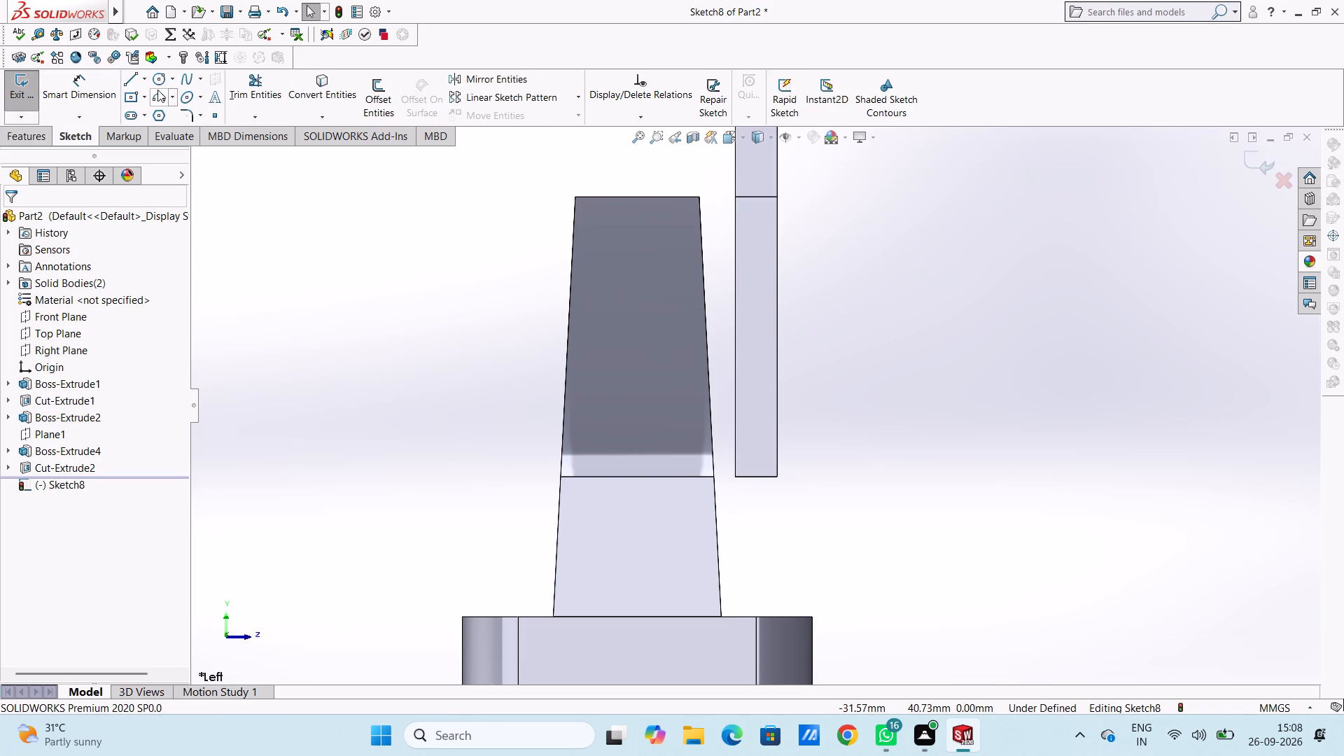
Sketch a corner rectangle about 11.5 mm wide and 21.5 mm tall around the block's upper part, ending at the curved cut's lower edge corner.
click(142, 98)
click(136, 120)
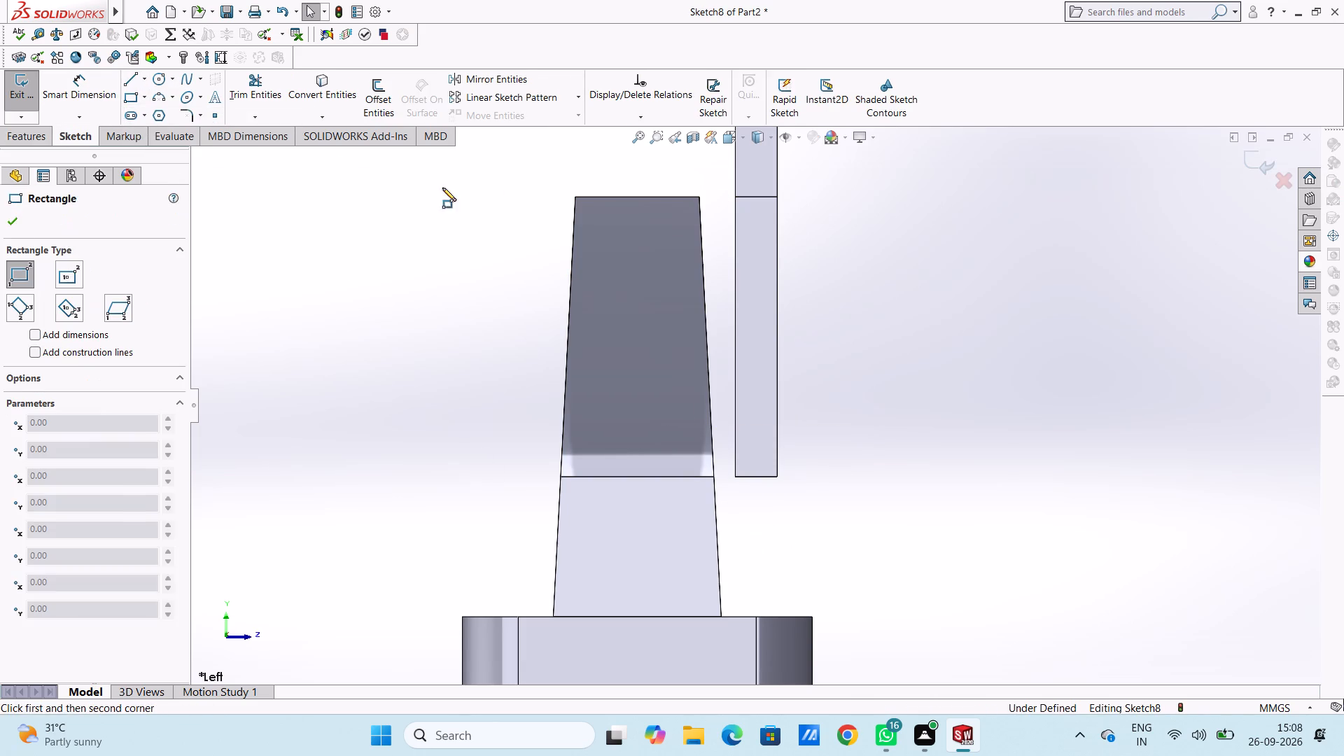
click(552, 176)
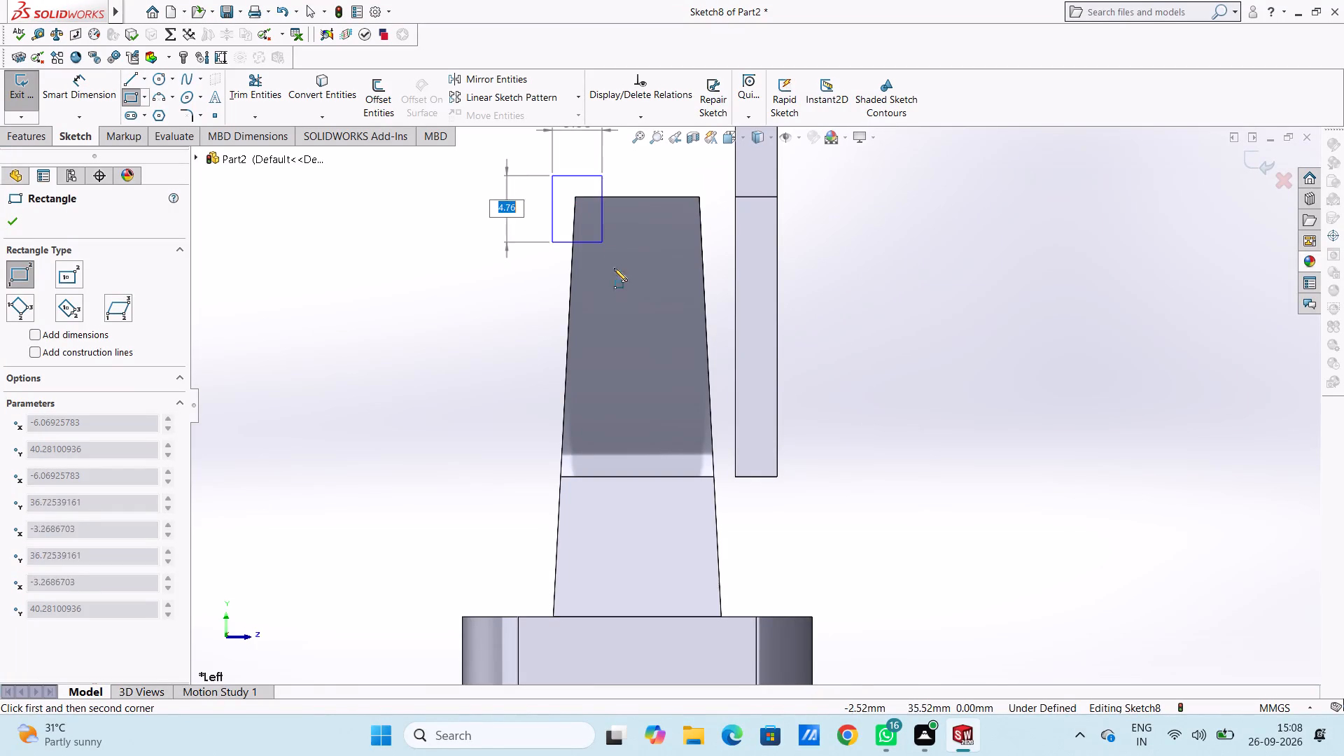
click(713, 478)
key(Escape)
key(Escape)
key(Escape)
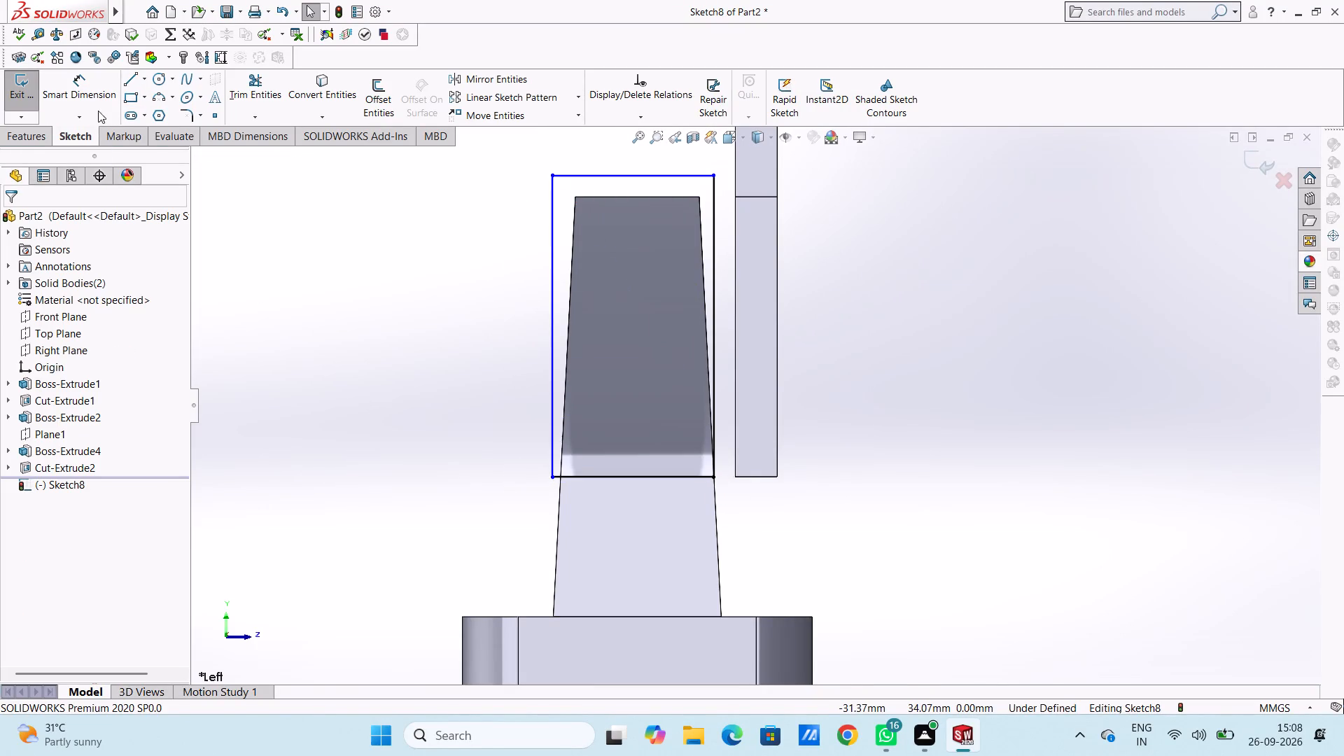
Dimension the rectangle's height and width, keeping both sizes as drawn.
click(80, 87)
click(550, 283)
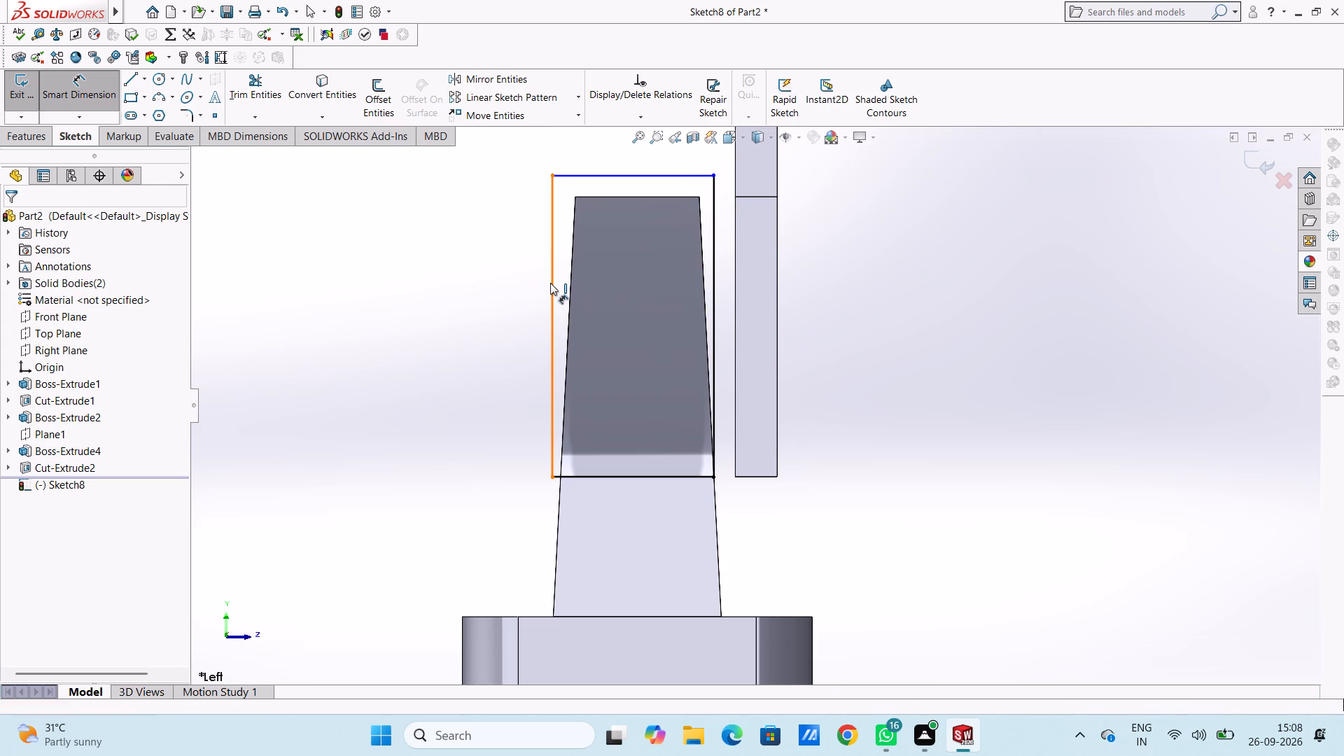
click(419, 280)
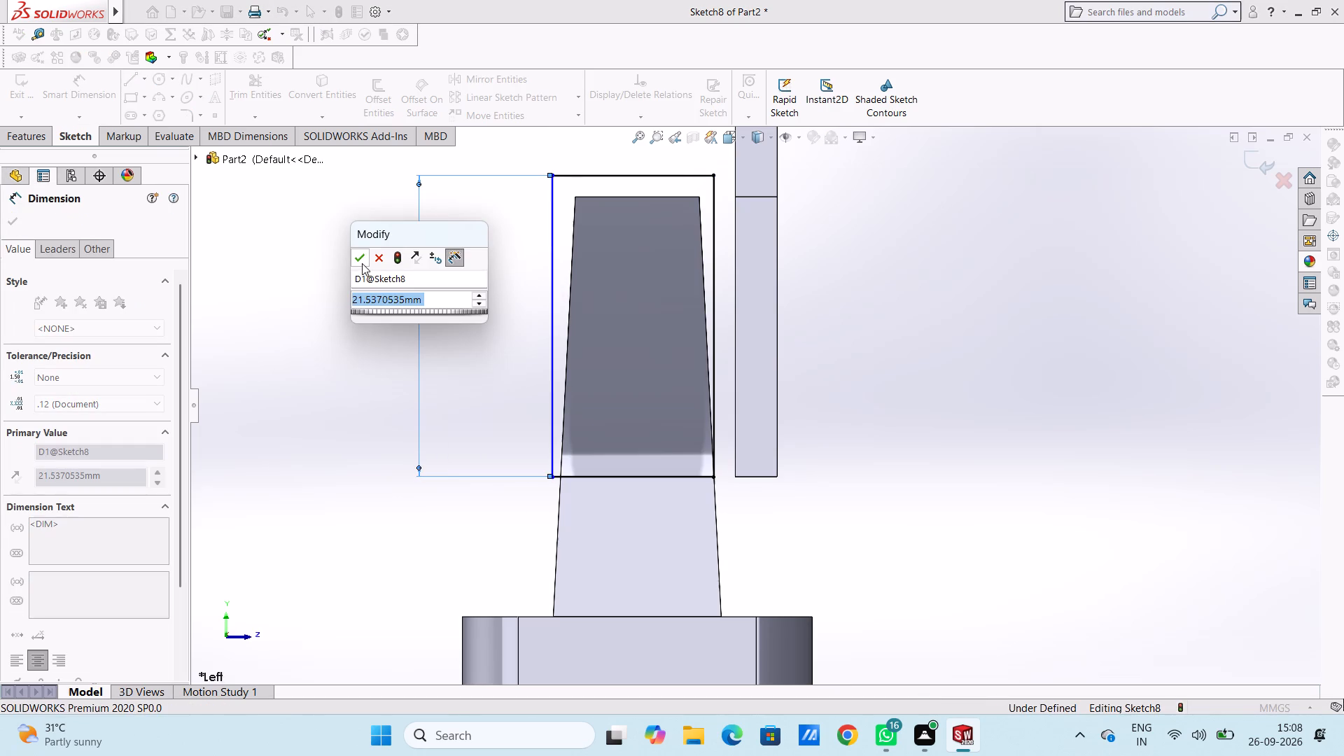
double_click(361, 262)
scroll(361, 262, up, 5)
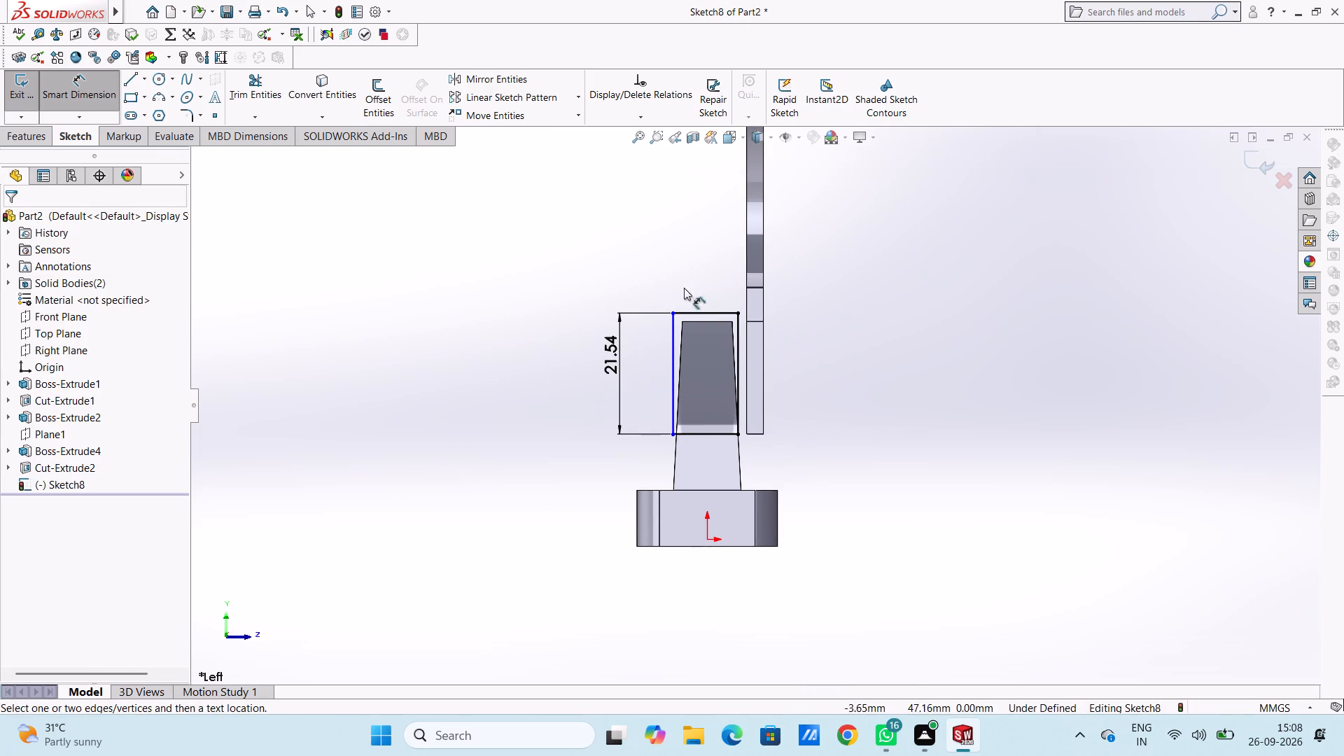
click(686, 313)
click(665, 207)
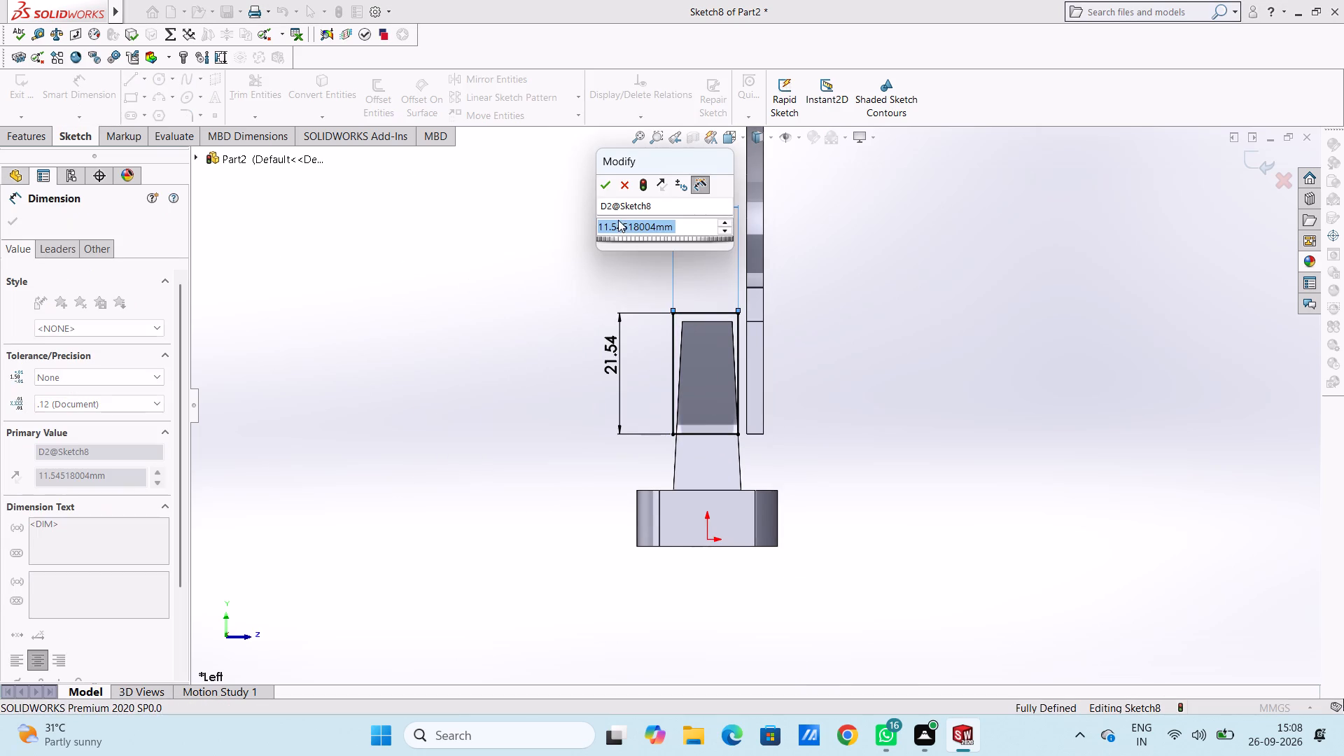
click(600, 185)
click(517, 245)
key(Escape)
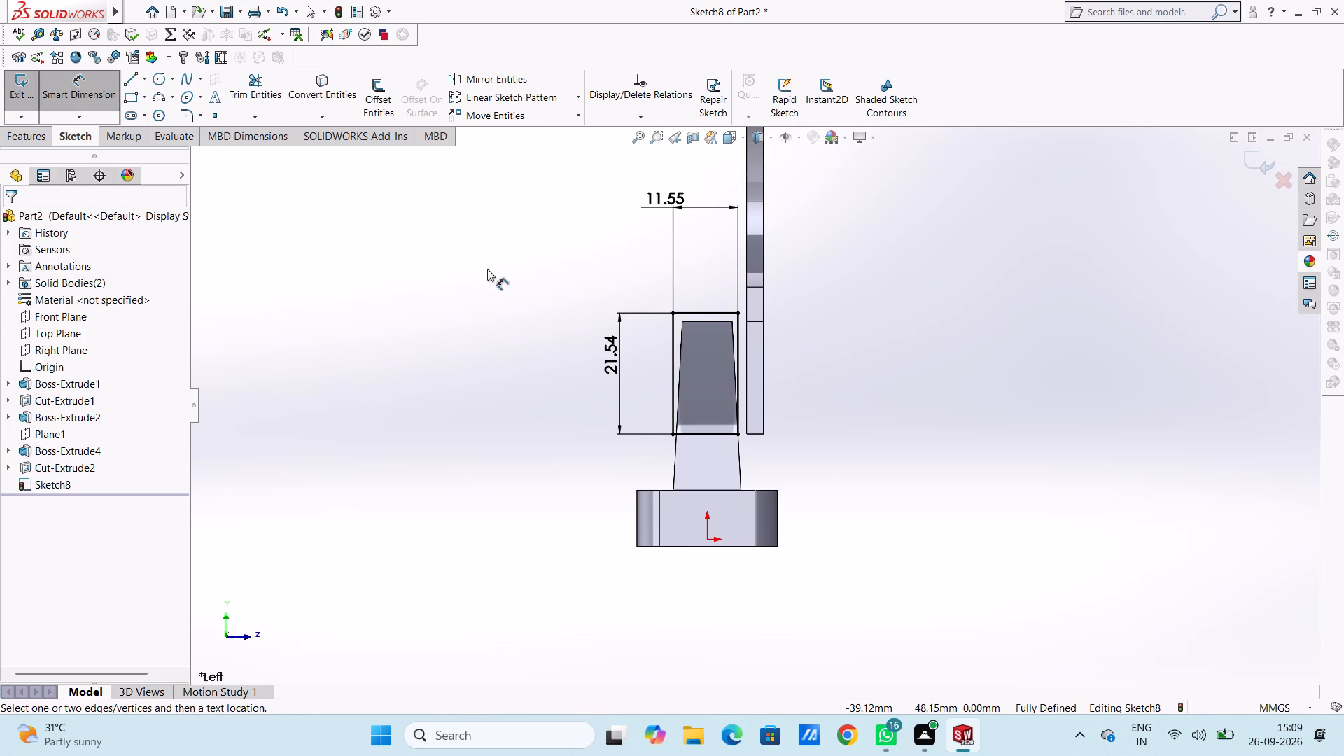
key(Escape)
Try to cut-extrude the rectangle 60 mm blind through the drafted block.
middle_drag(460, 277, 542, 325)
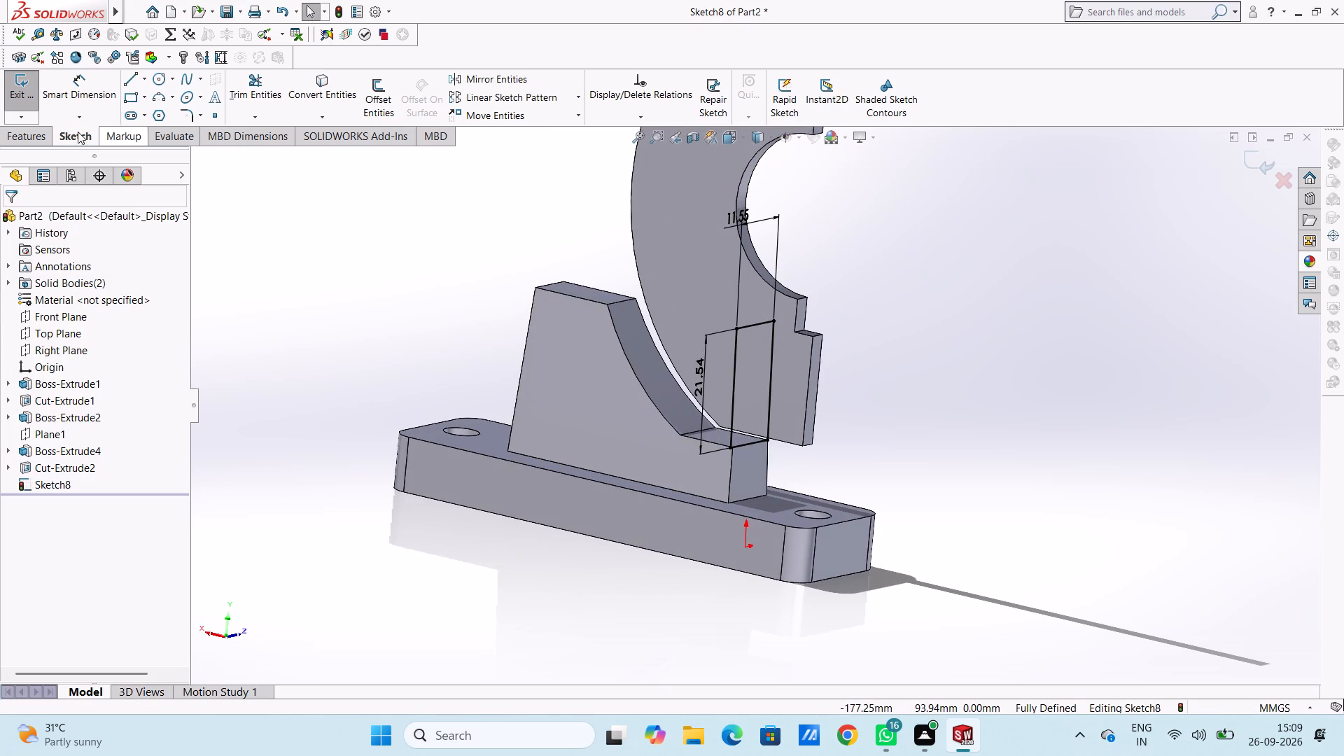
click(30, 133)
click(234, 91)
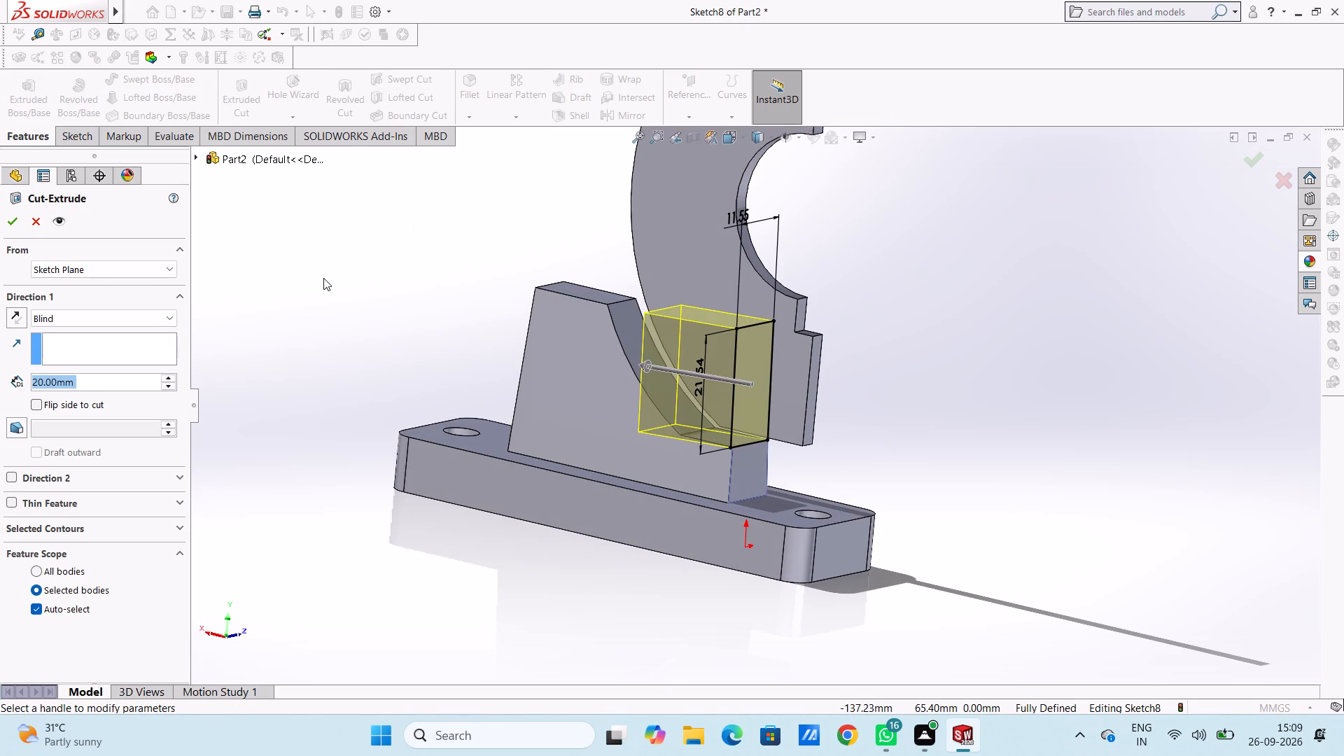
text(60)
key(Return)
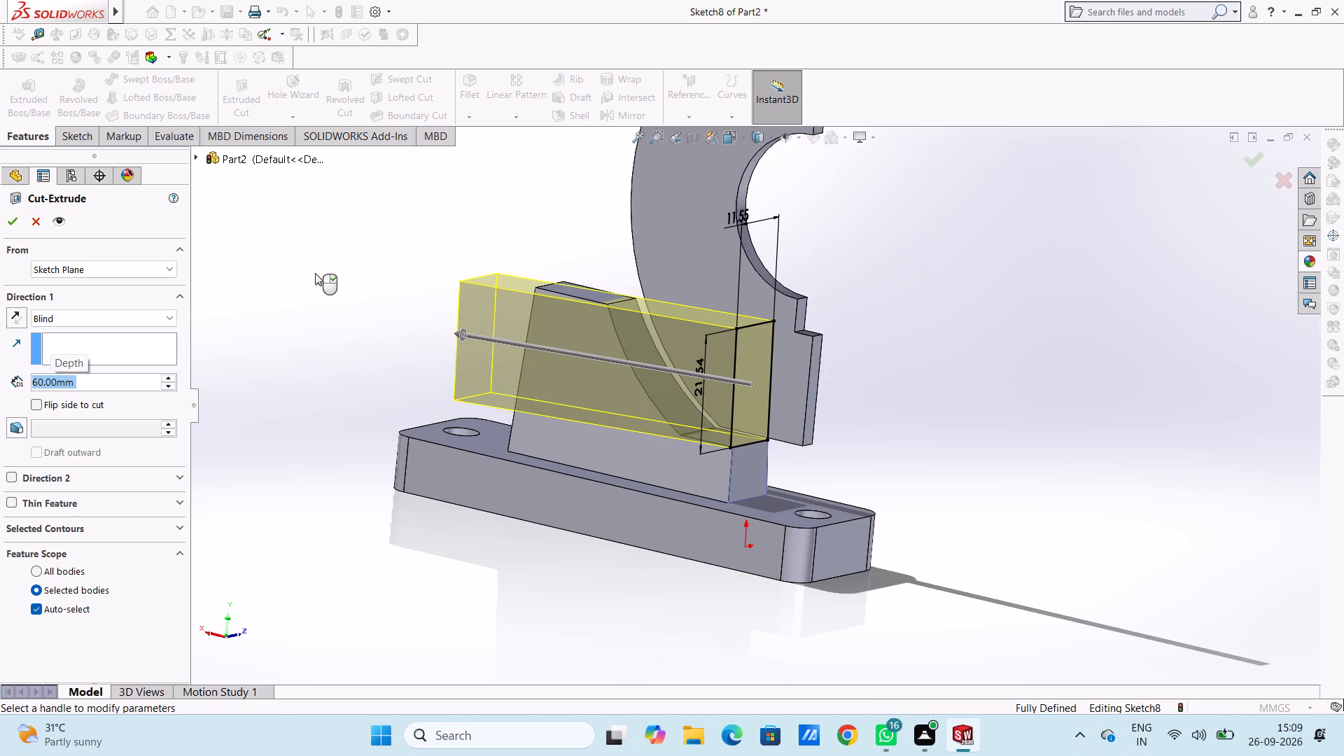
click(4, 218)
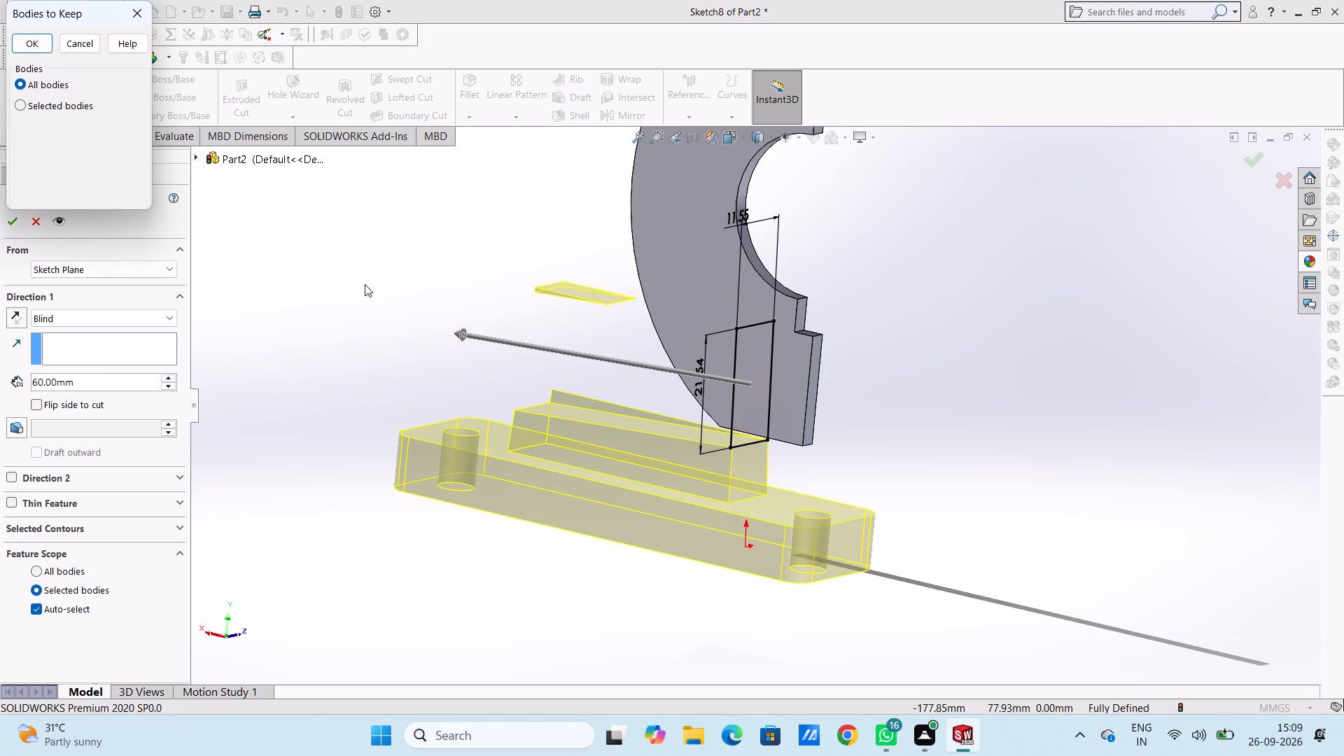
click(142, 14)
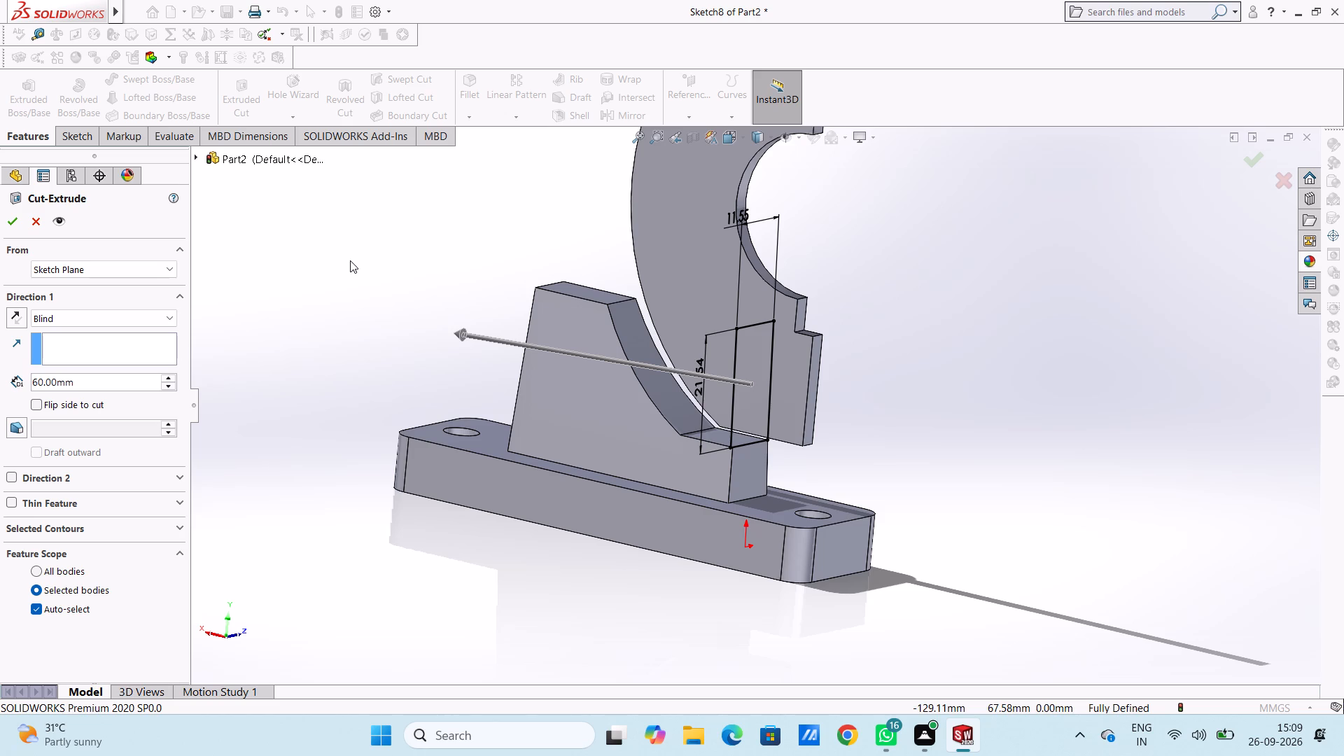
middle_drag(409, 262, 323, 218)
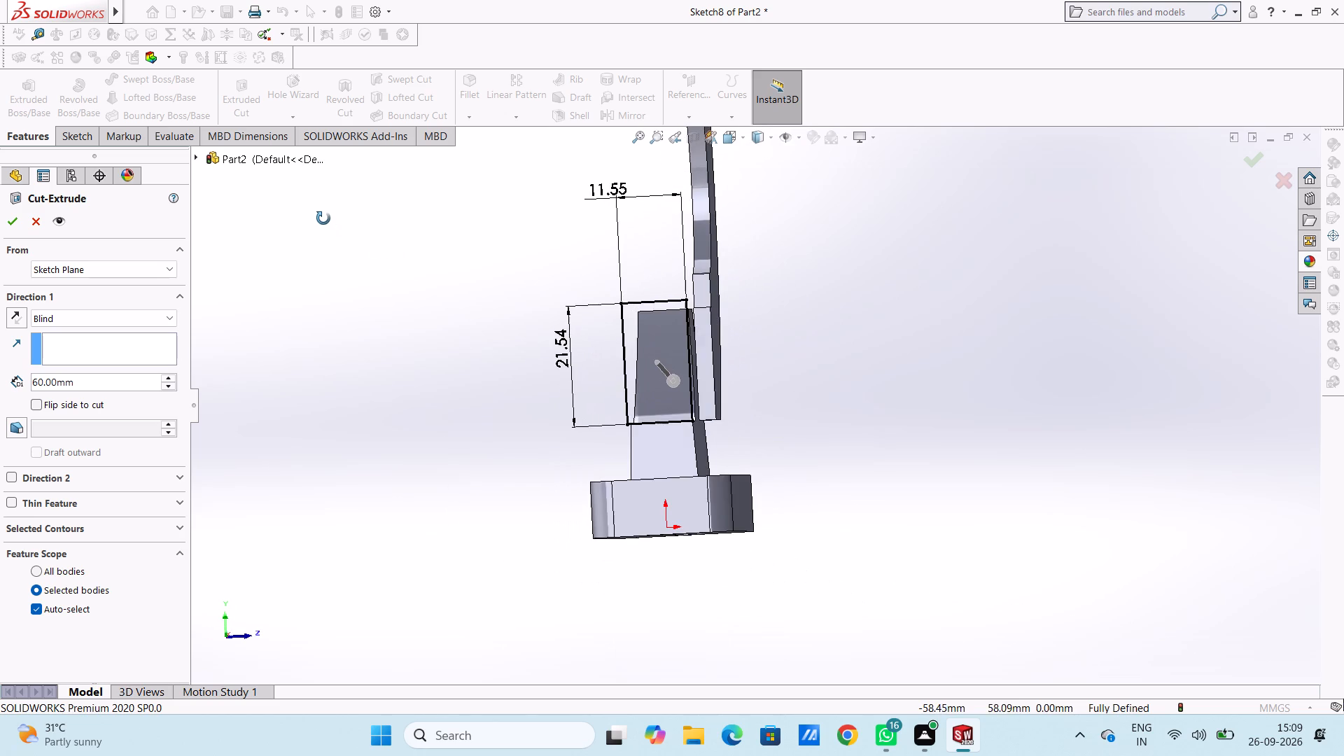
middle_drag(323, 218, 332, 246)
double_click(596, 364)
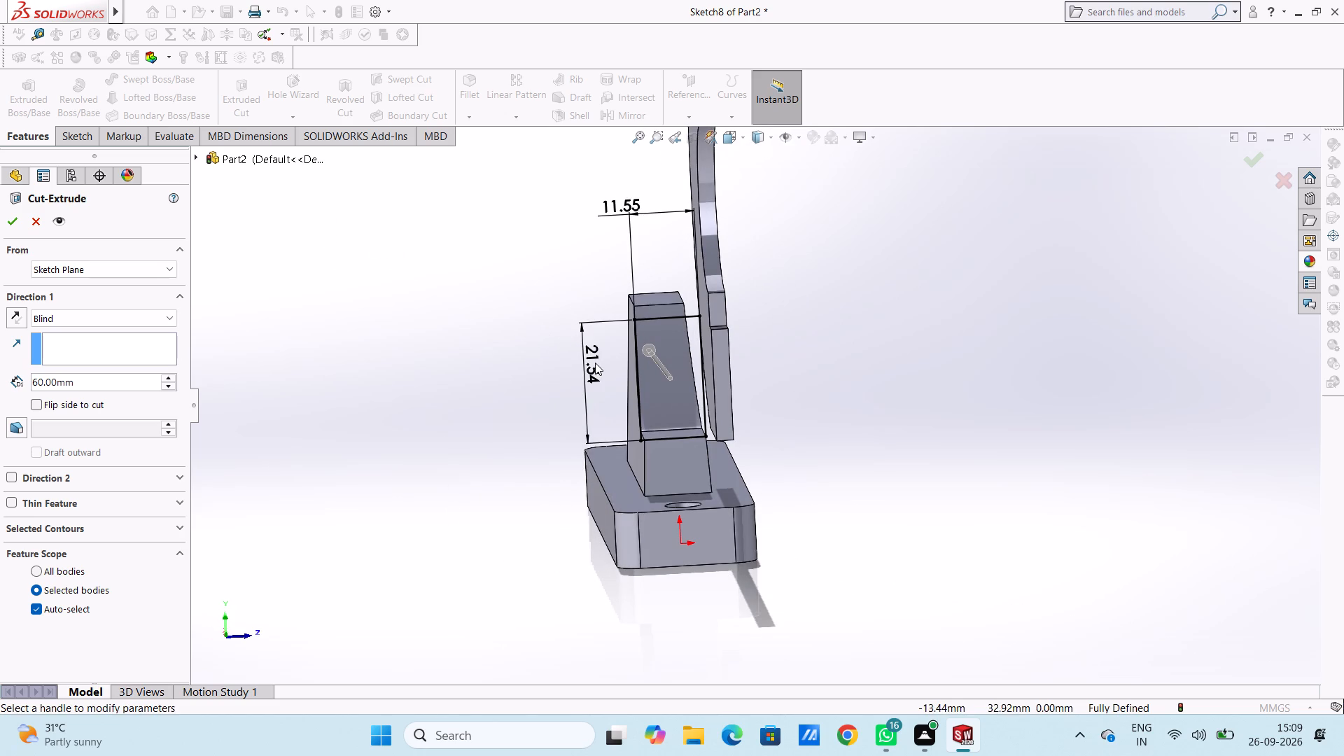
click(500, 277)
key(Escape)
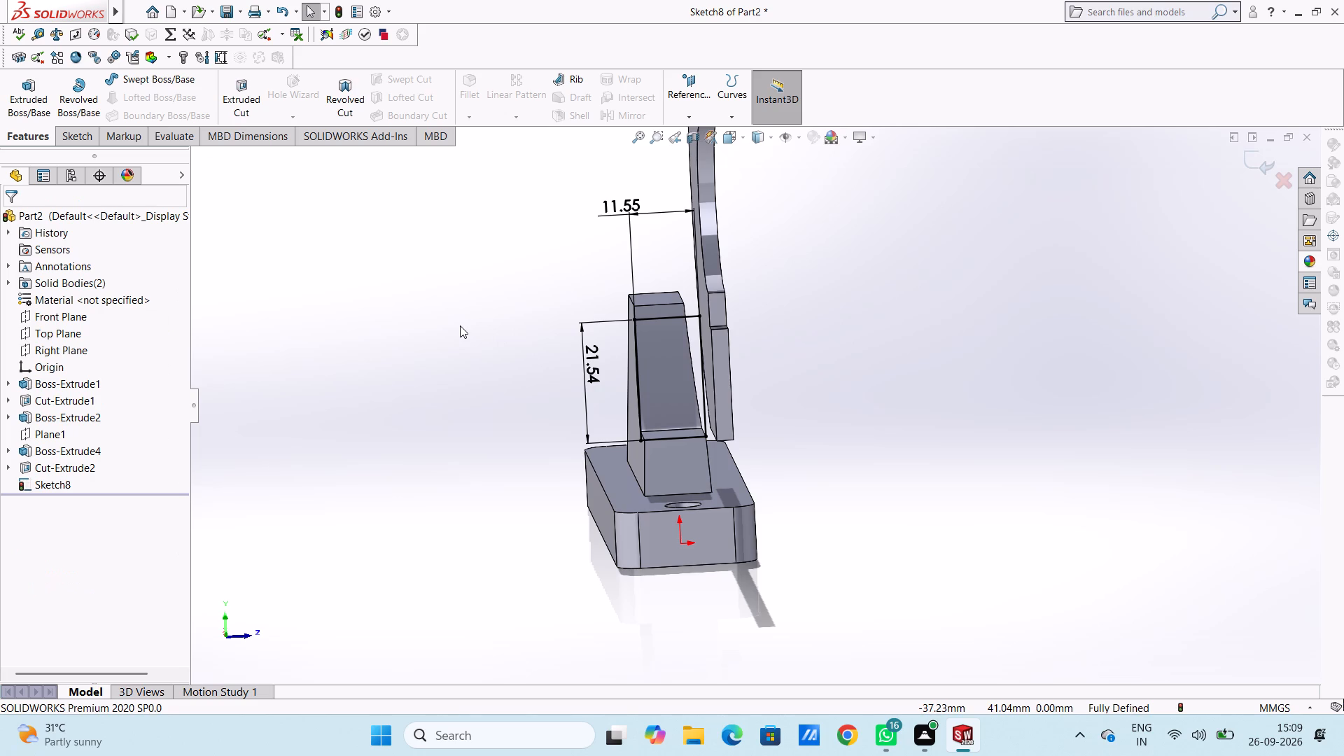
Set the rectangle's height to 50 mm.
key(ctrl+3)
scroll(777, 439, down, 2)
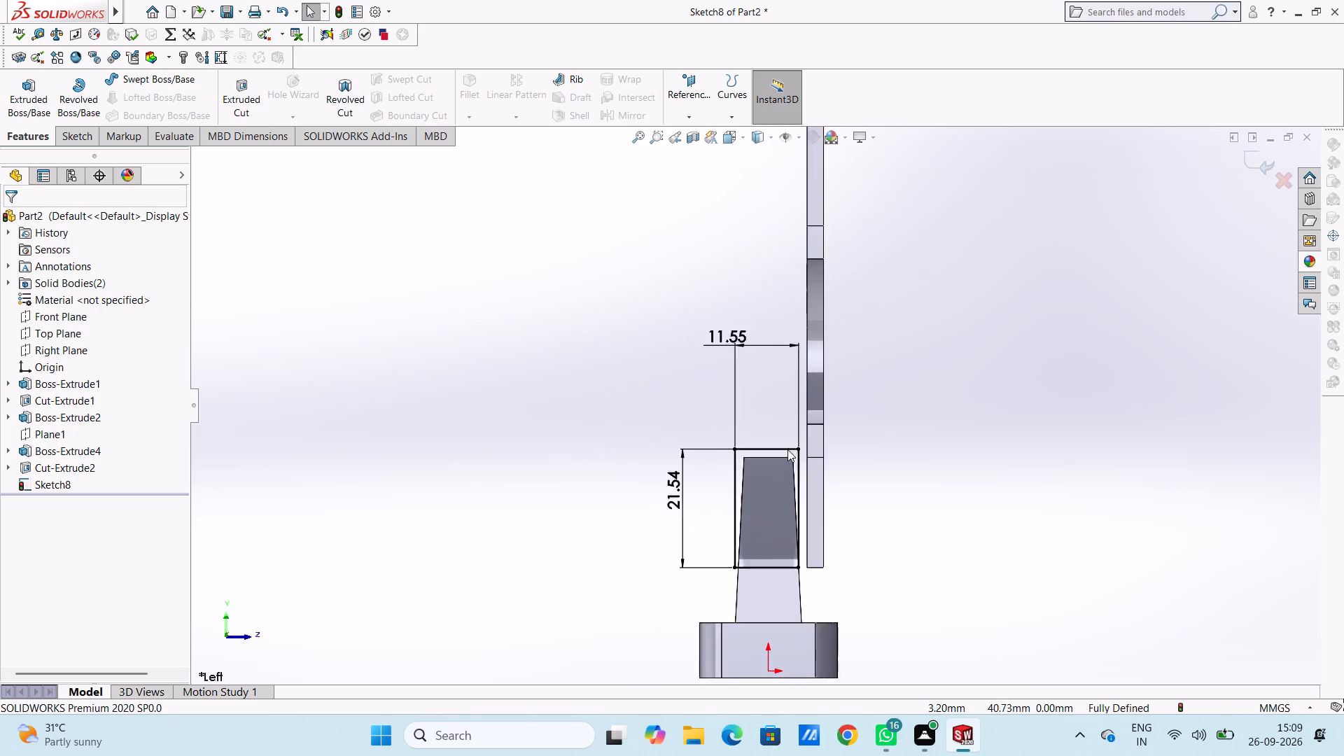
scroll(787, 449, down, 2)
double_click(587, 498)
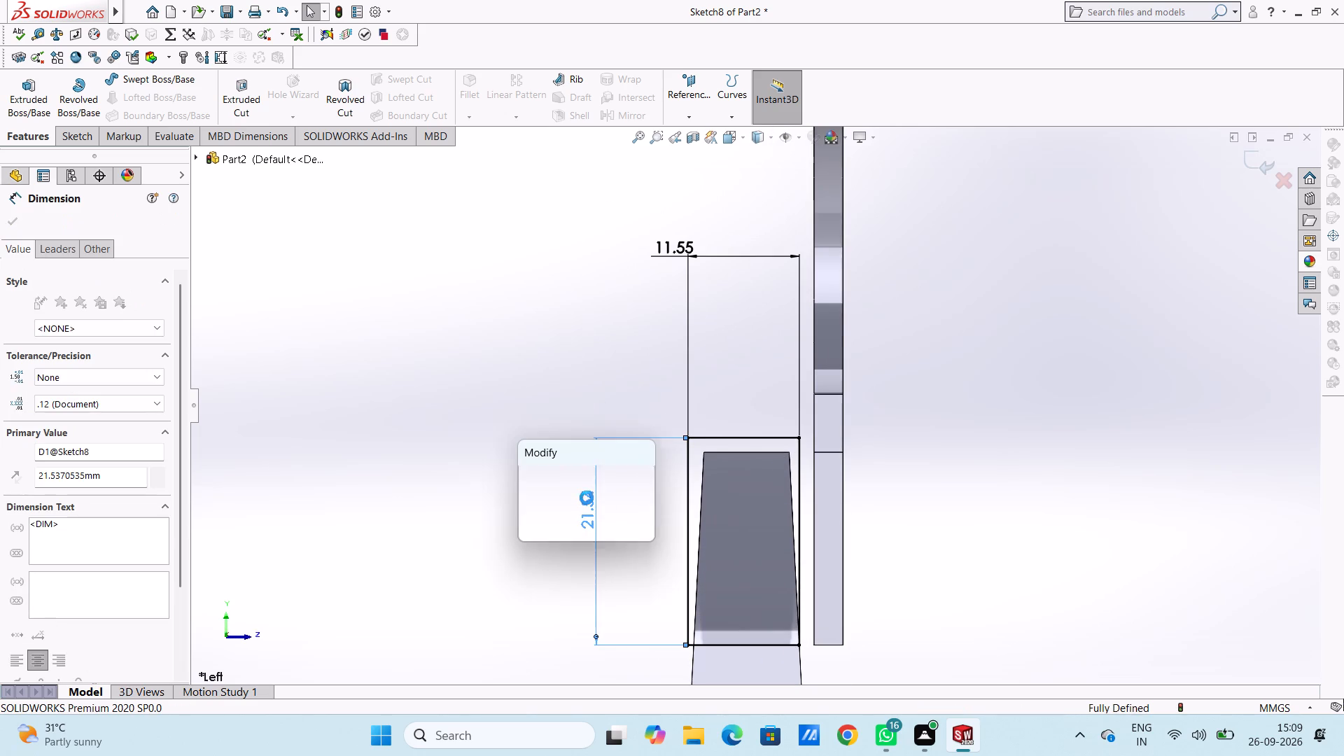
text(50)
key(Return)
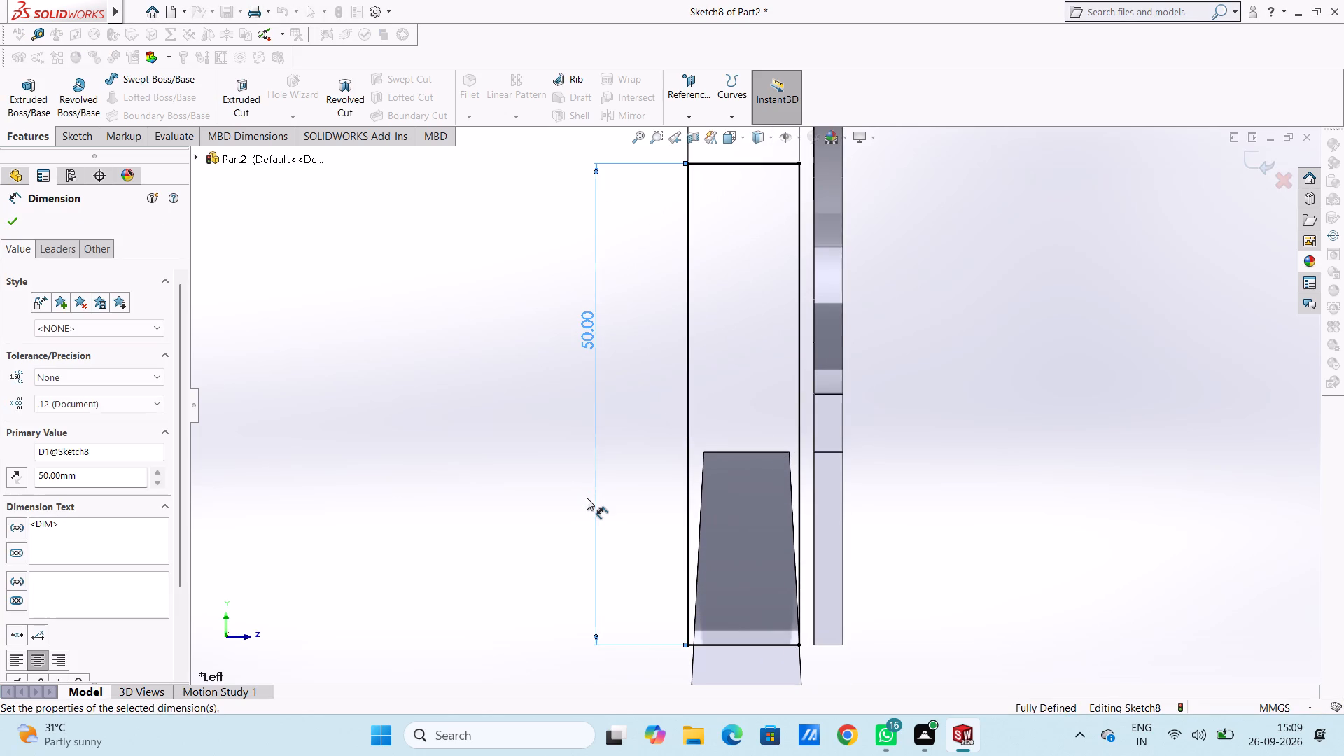
click(507, 456)
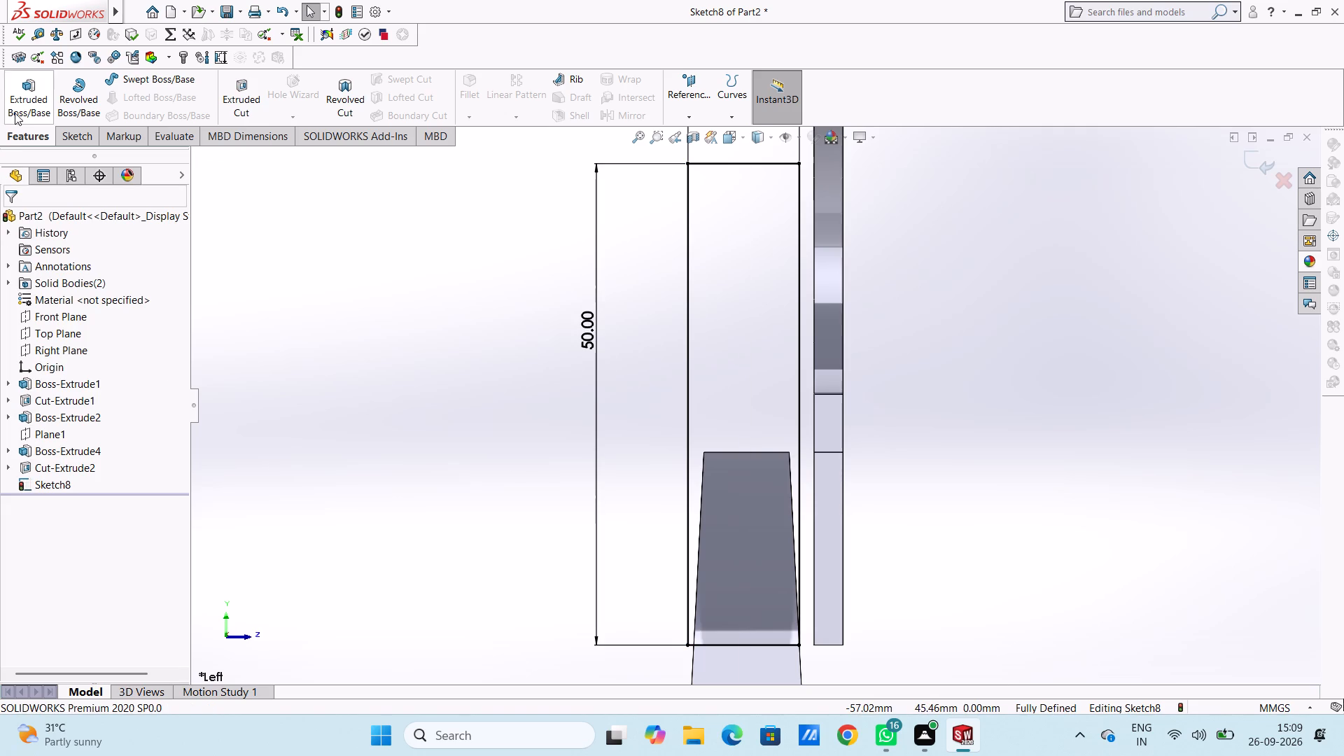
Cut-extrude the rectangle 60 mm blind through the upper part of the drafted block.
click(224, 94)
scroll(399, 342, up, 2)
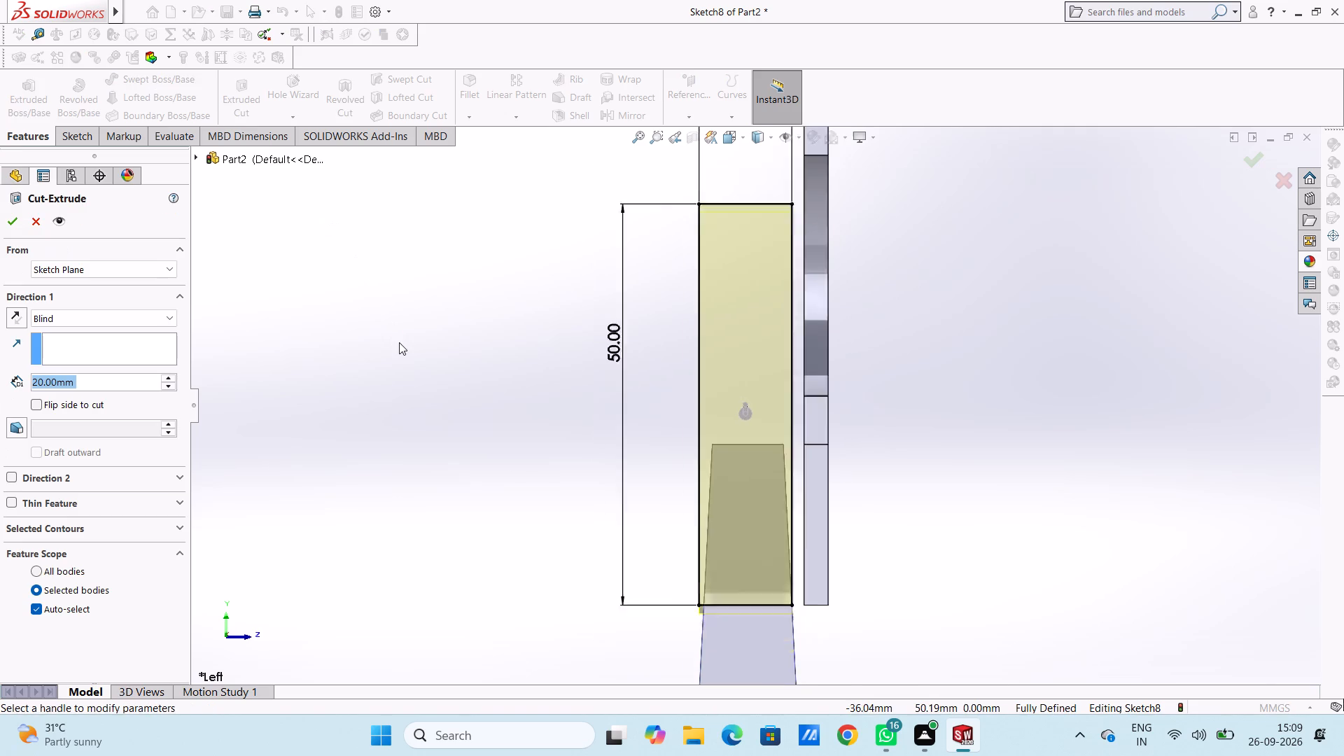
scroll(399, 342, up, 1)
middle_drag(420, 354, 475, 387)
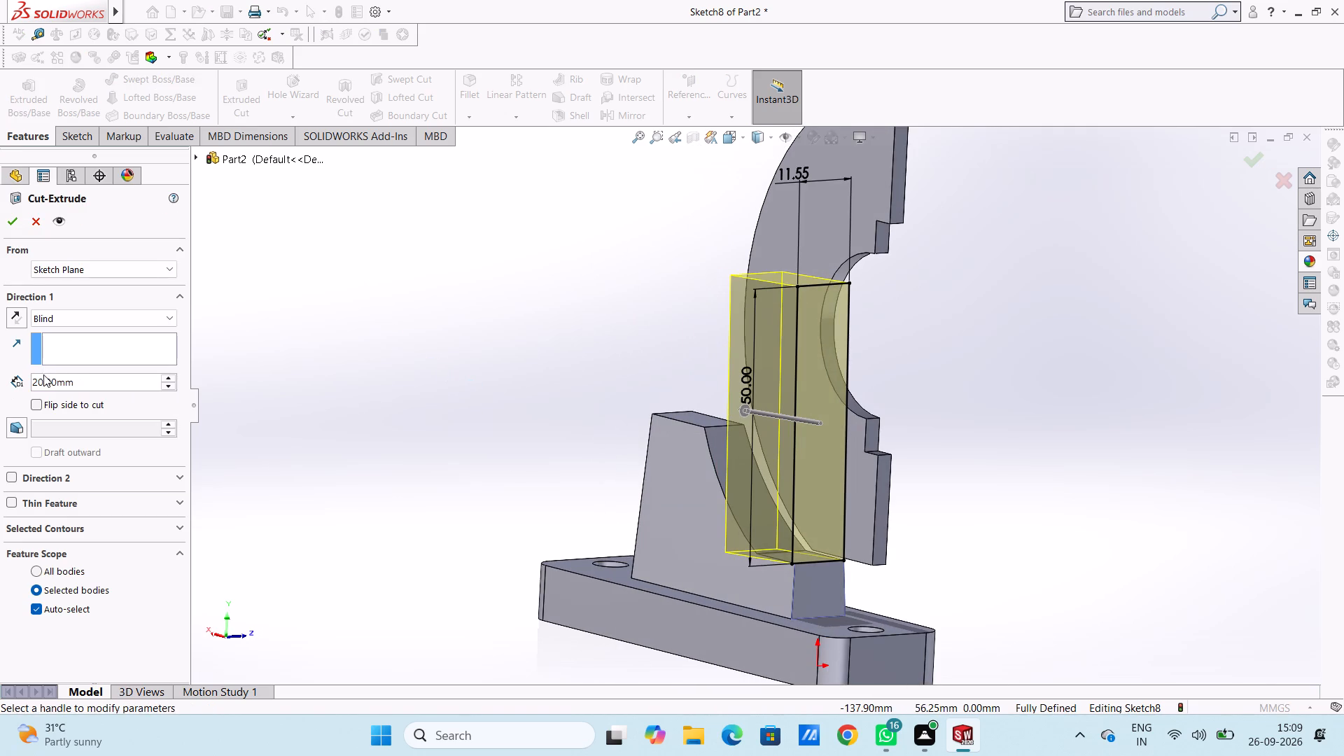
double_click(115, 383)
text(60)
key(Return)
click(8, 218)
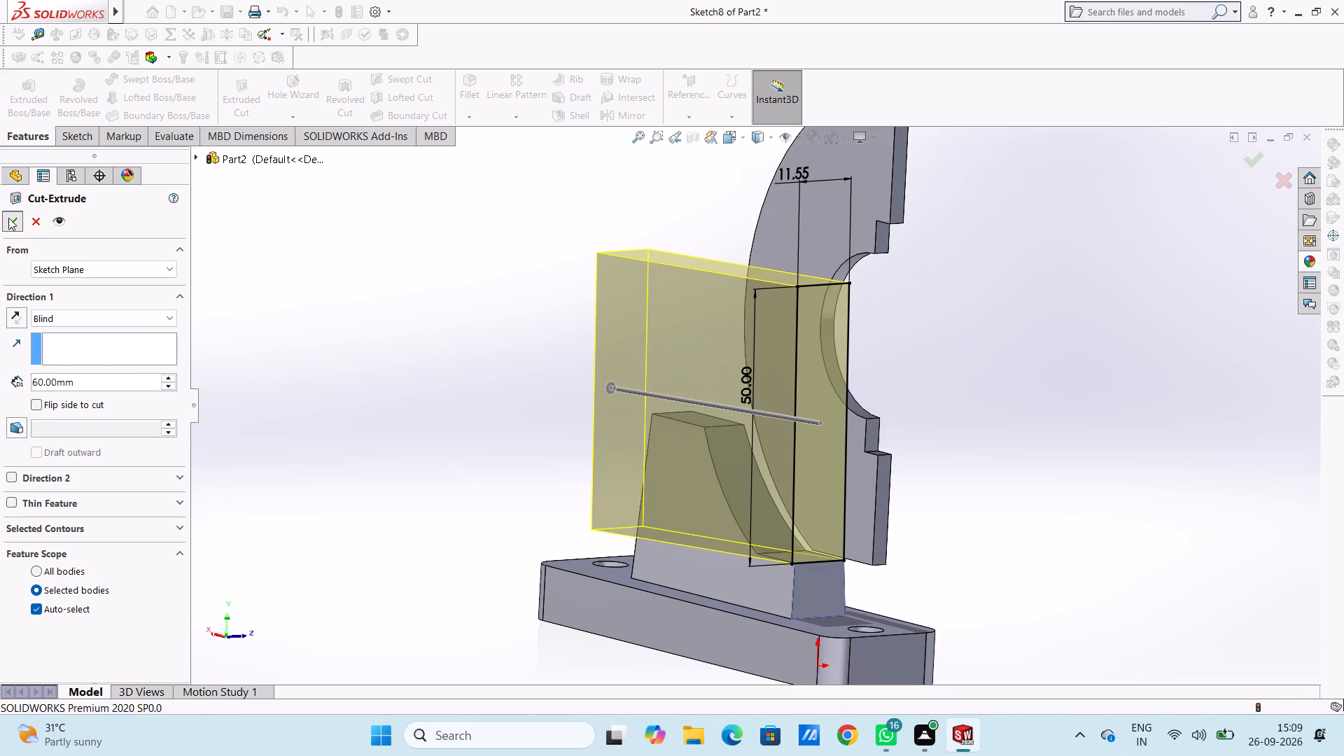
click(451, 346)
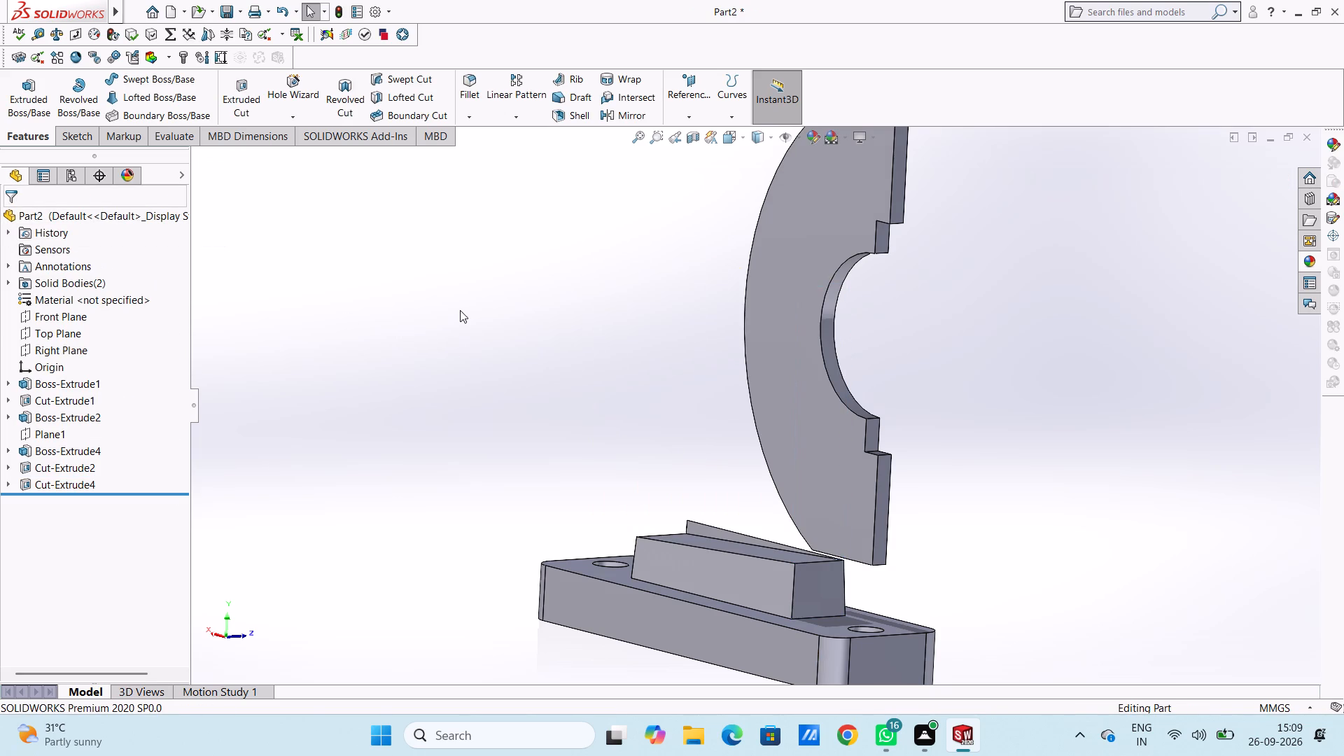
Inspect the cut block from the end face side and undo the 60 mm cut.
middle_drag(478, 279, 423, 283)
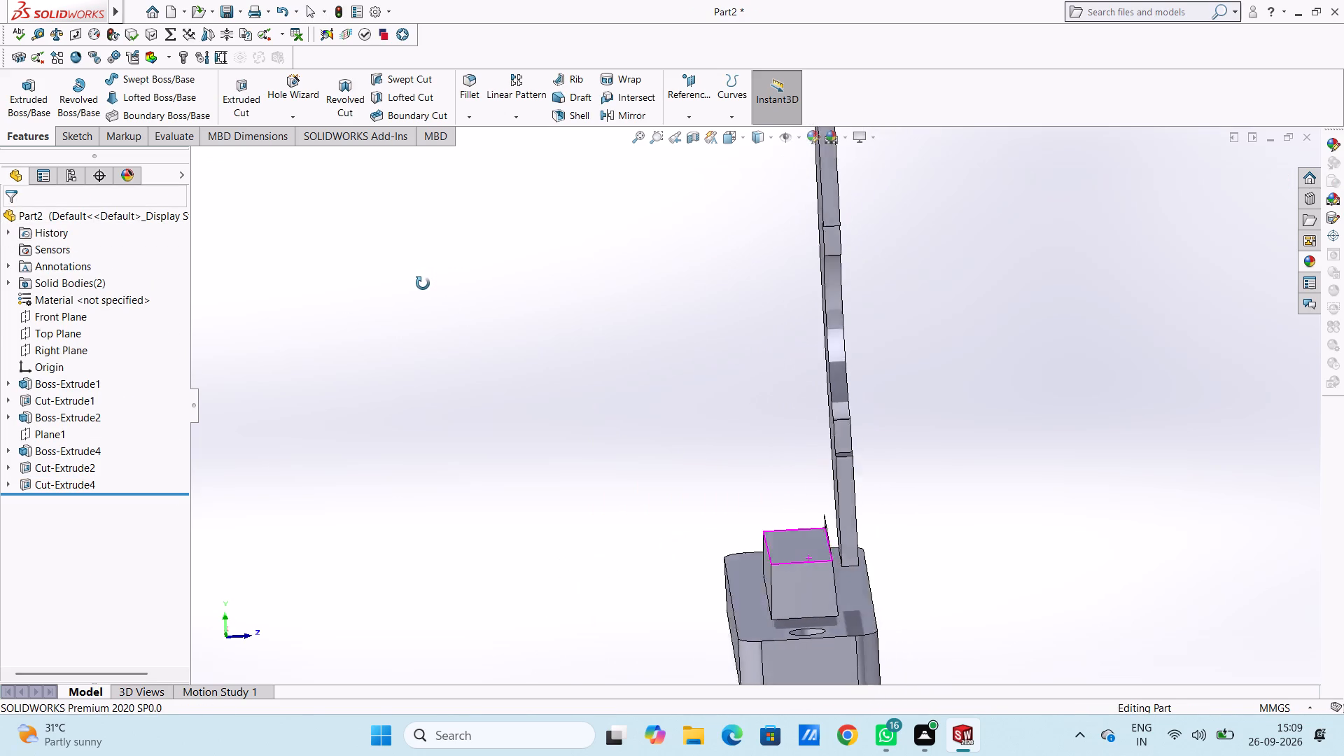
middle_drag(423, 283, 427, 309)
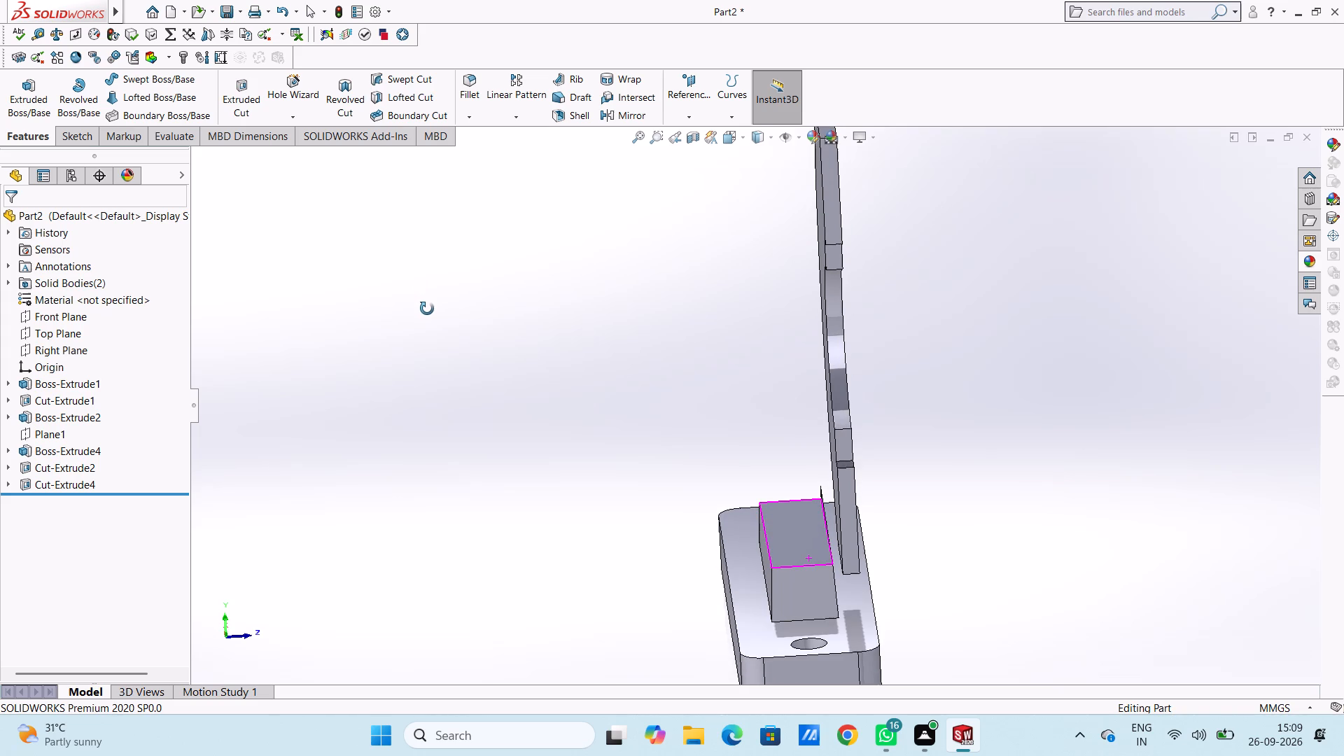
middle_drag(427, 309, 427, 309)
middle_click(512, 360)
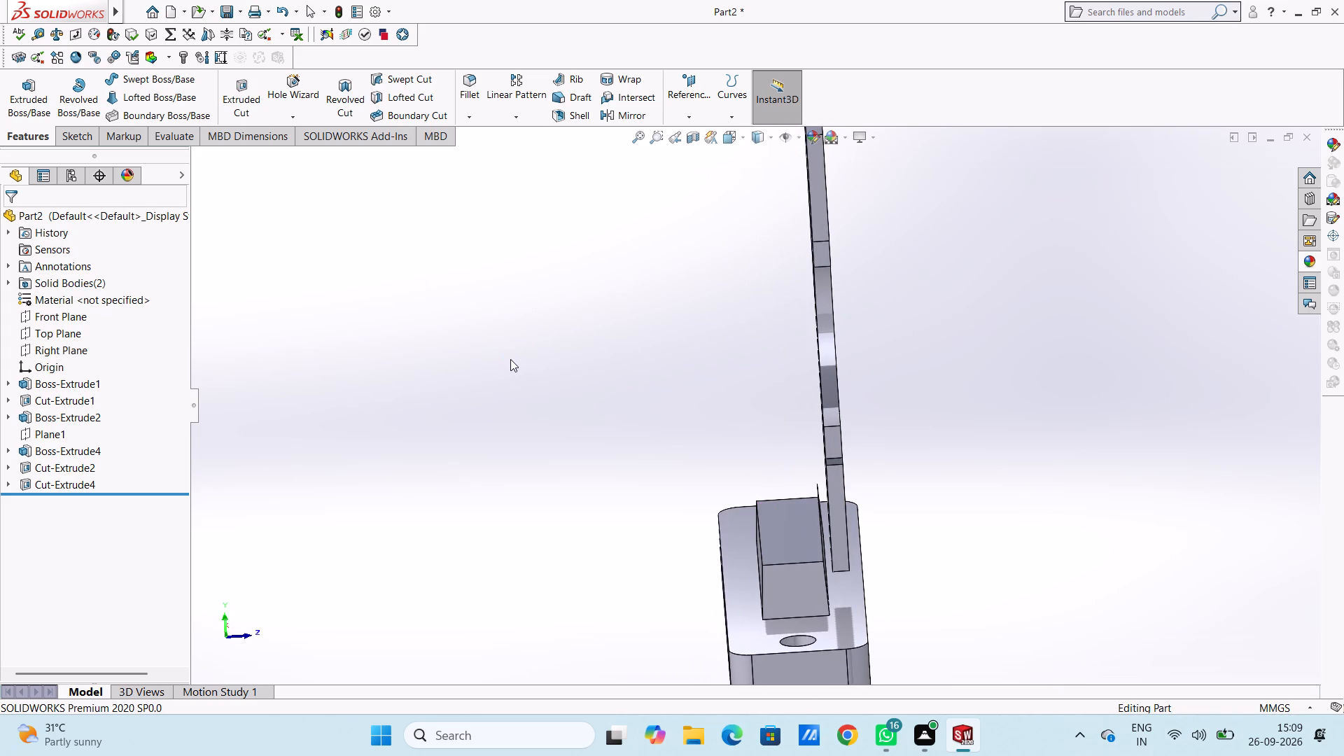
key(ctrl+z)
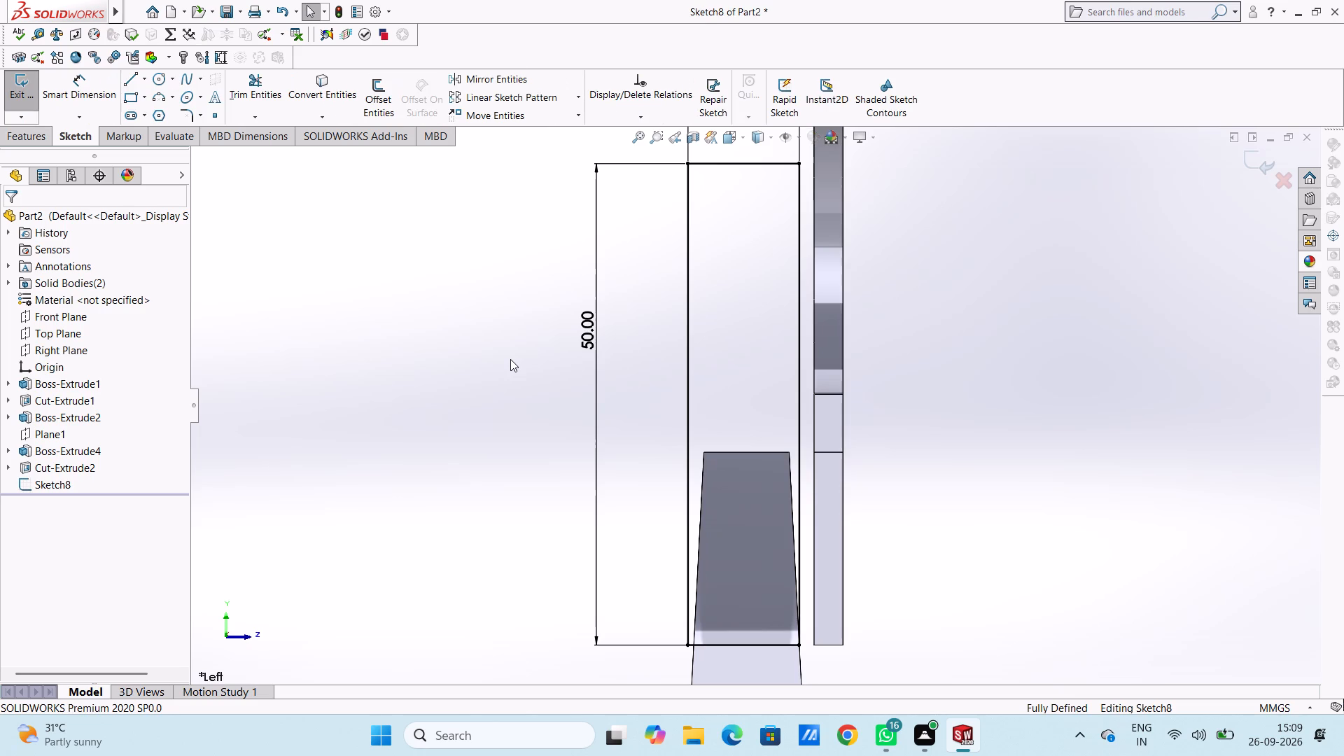
Set the rectangle's width to 12 mm.
scroll(542, 316, up, 2)
scroll(678, 171, up, 3)
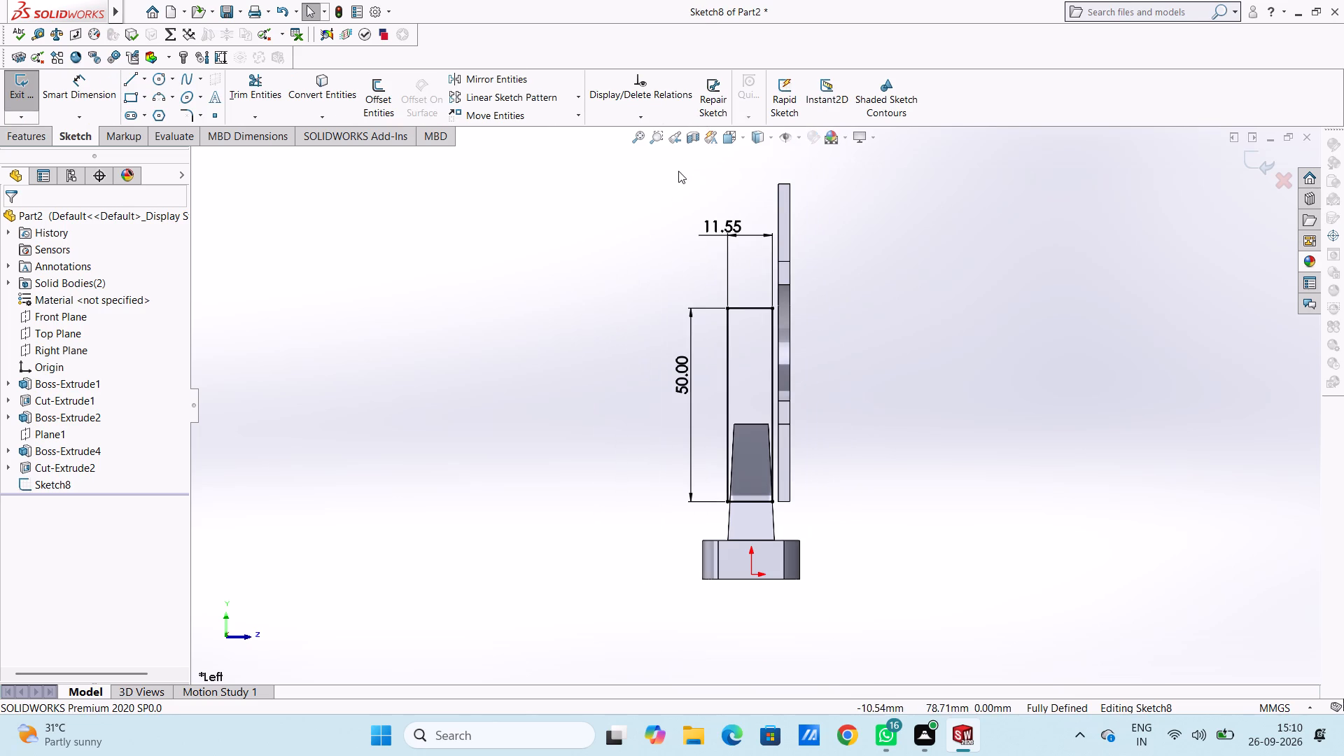
double_click(718, 222)
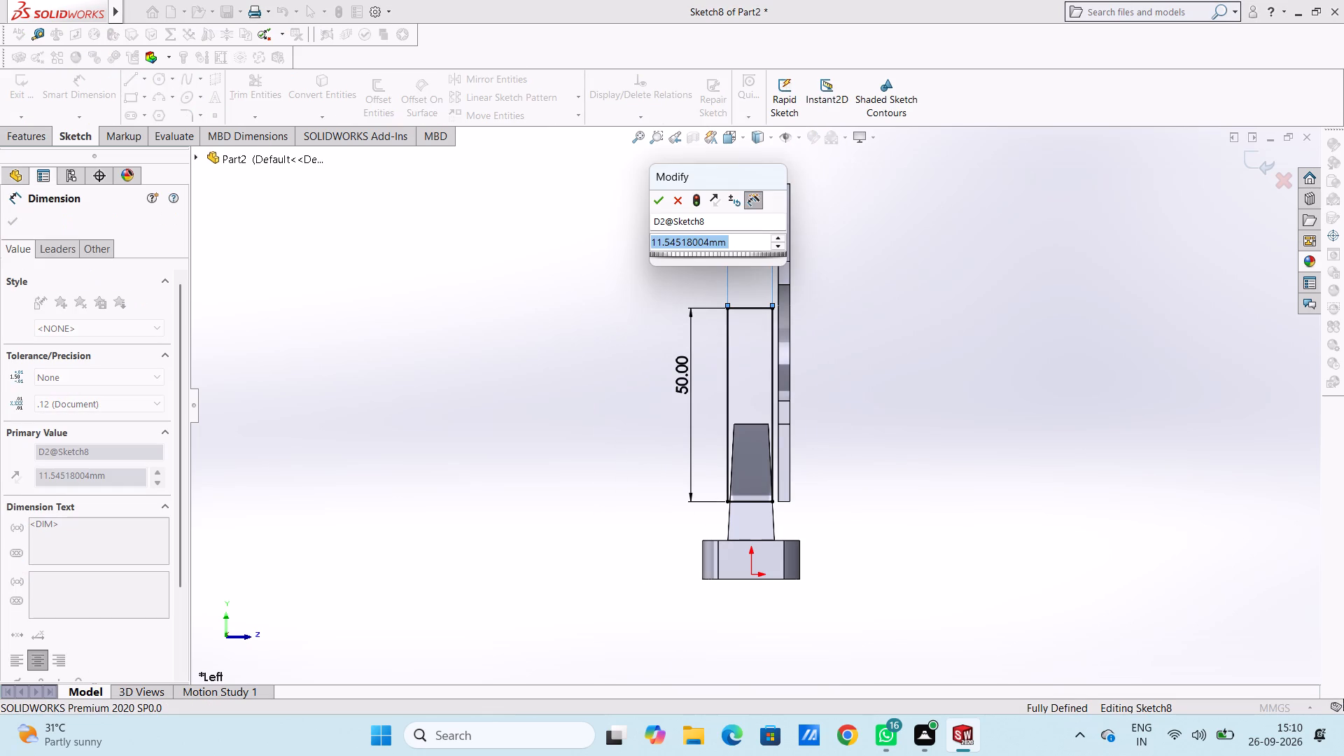
text(12)
key(Return)
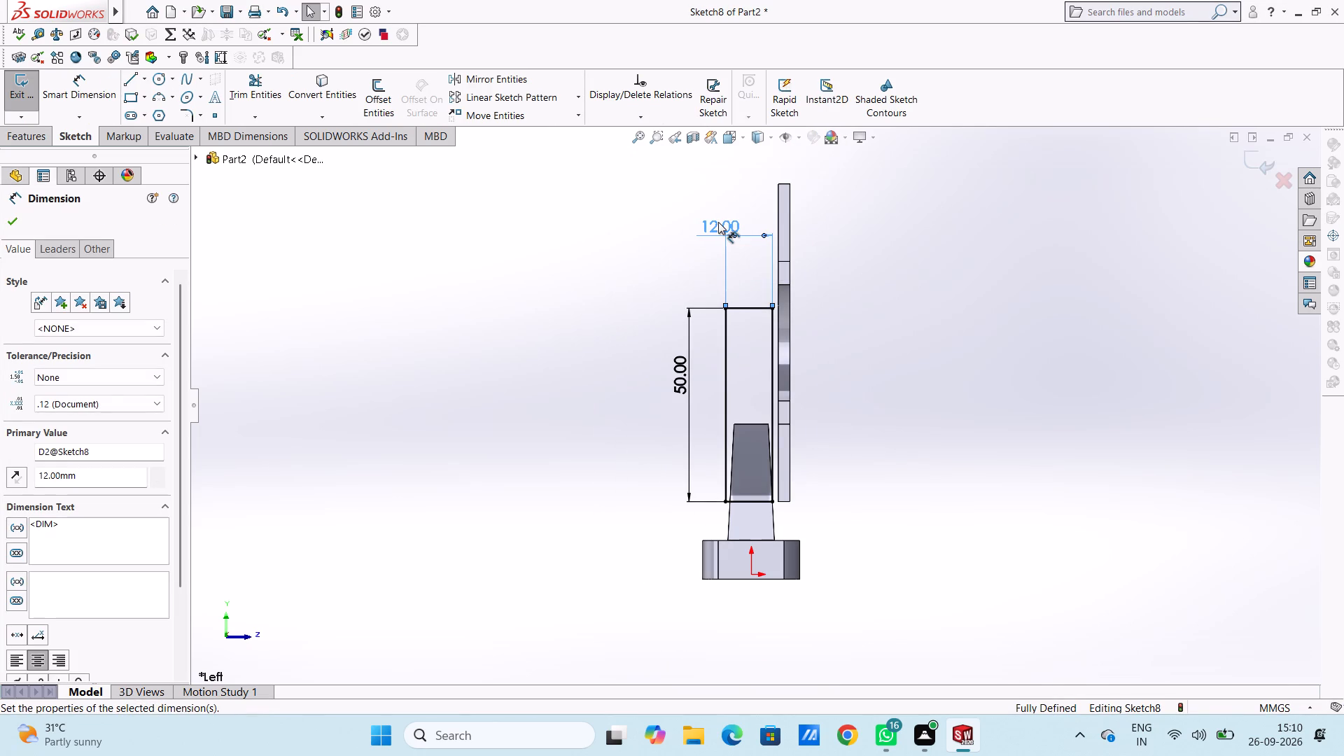
click(615, 265)
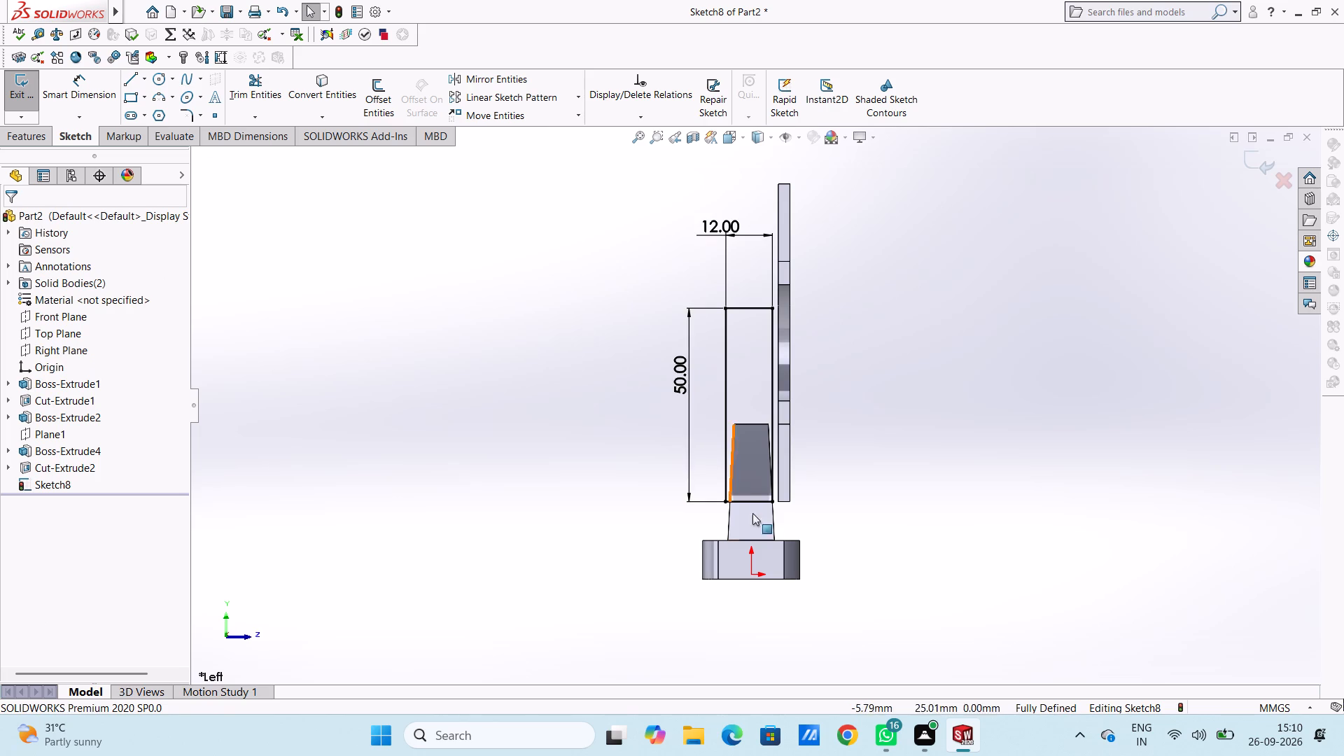
scroll(769, 524, down, 2)
scroll(700, 277, up, 3)
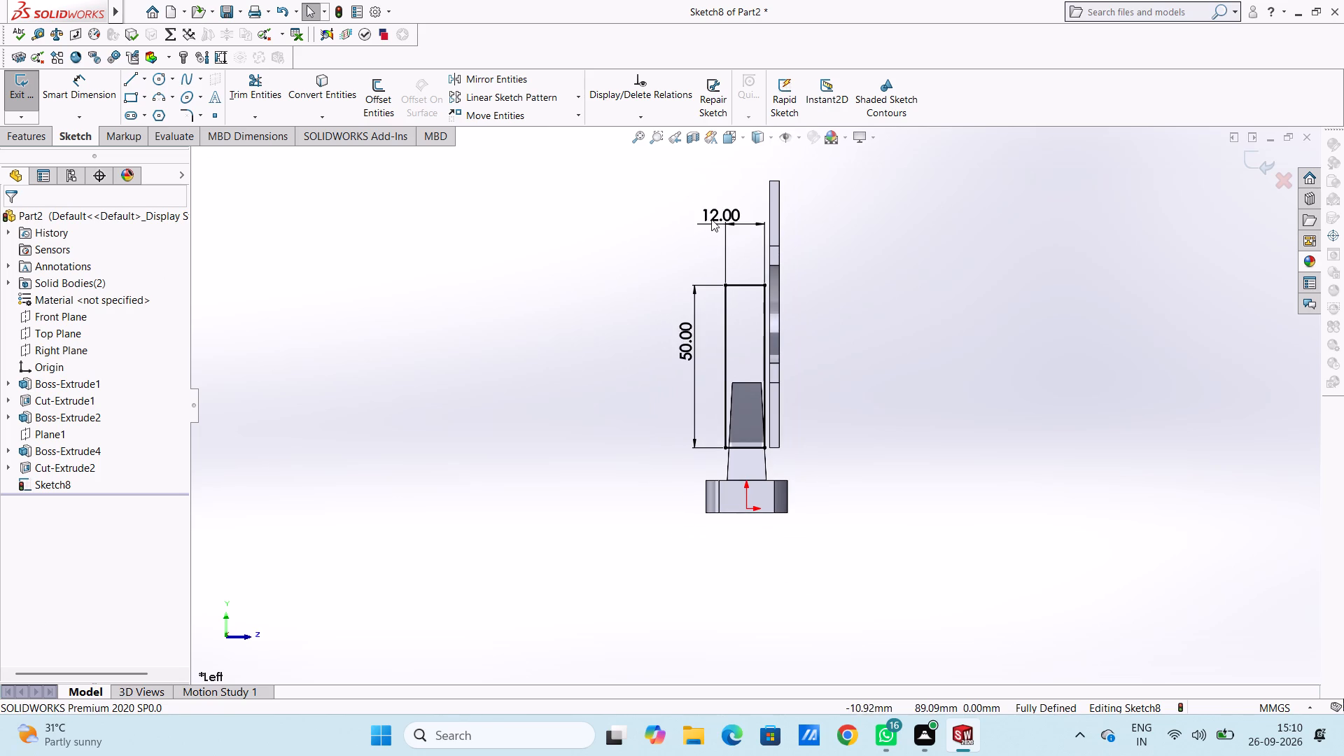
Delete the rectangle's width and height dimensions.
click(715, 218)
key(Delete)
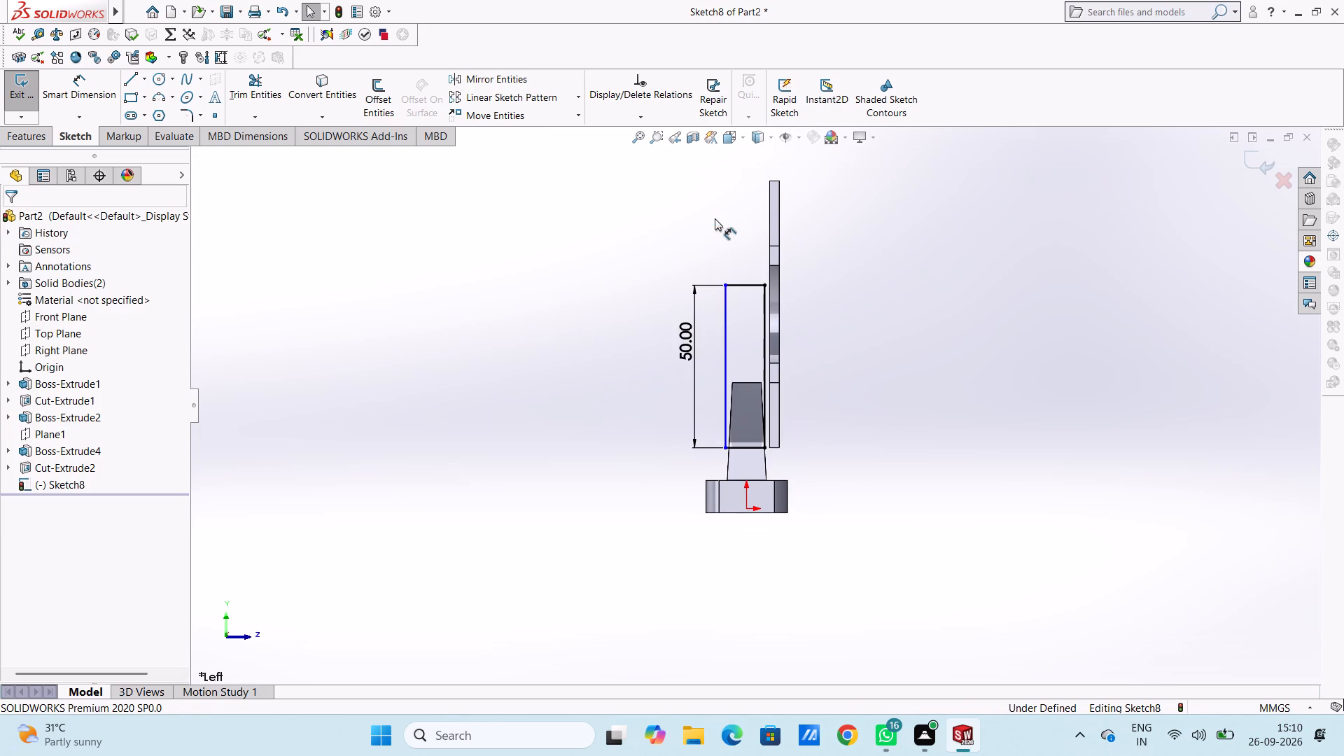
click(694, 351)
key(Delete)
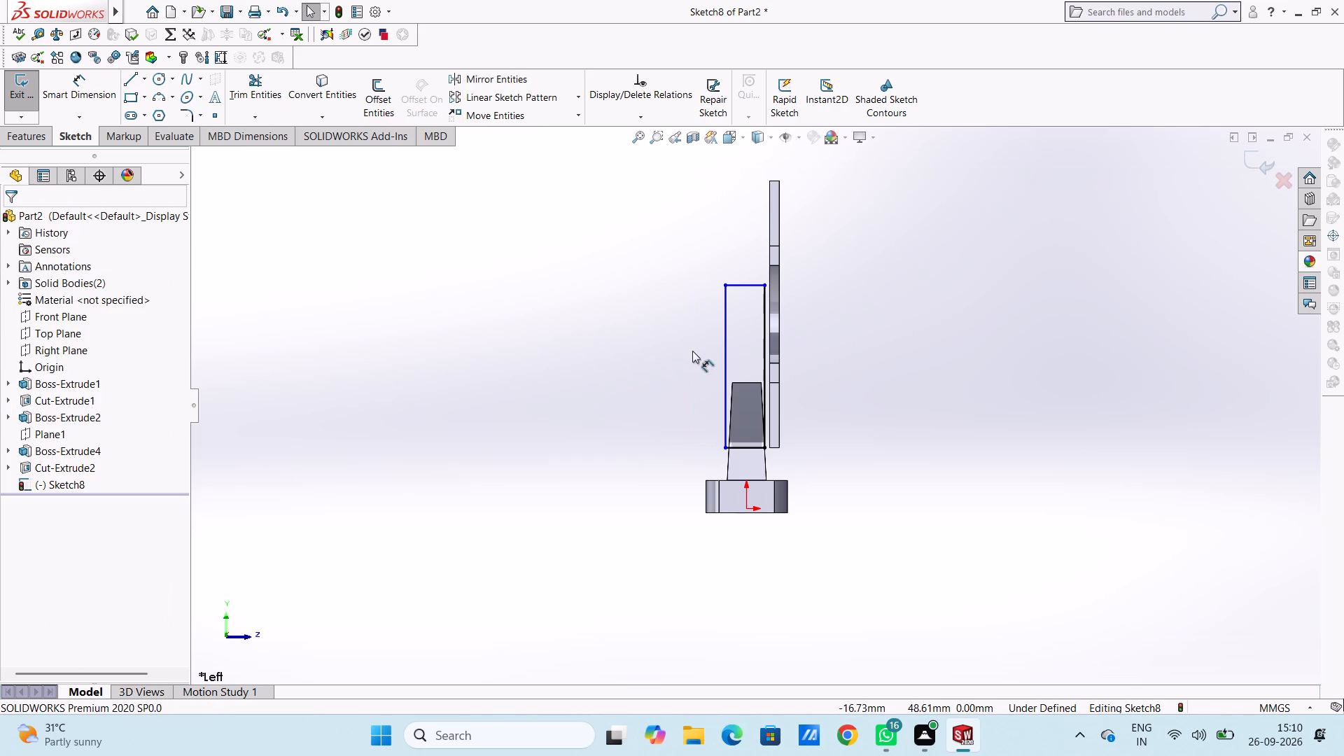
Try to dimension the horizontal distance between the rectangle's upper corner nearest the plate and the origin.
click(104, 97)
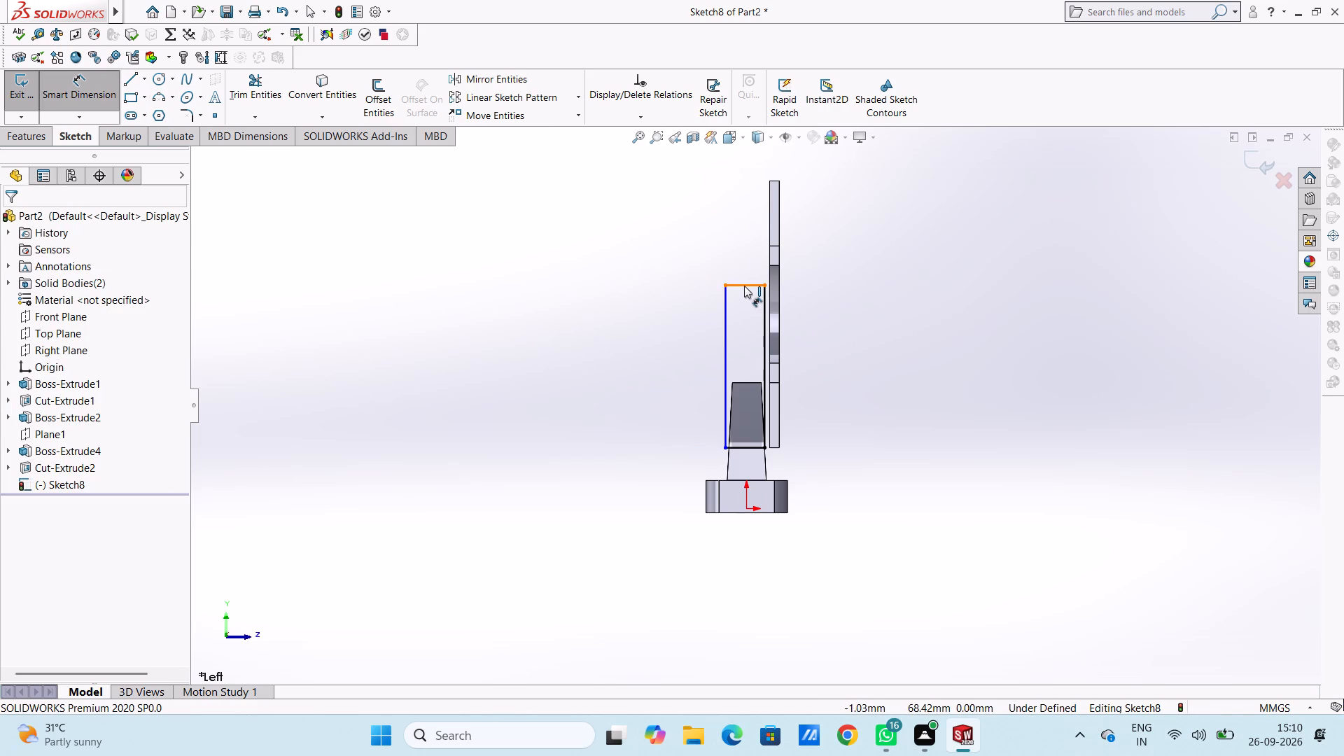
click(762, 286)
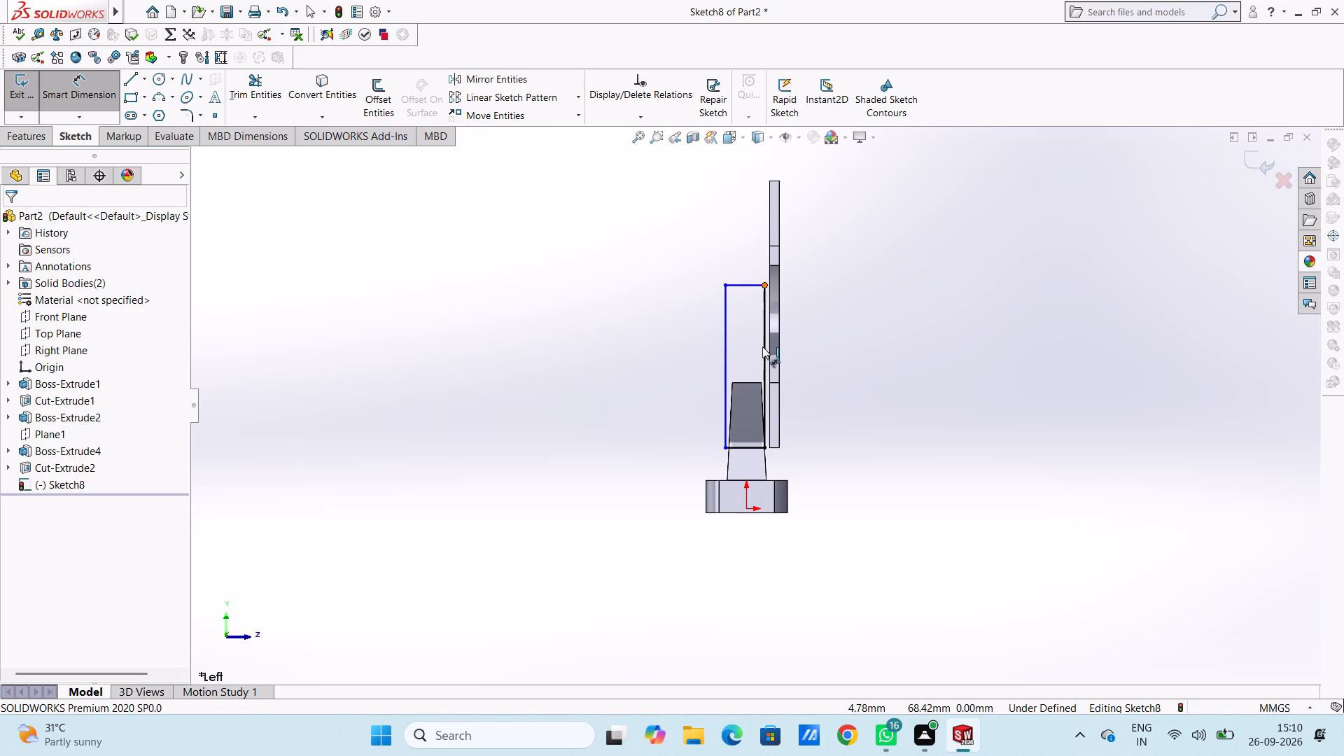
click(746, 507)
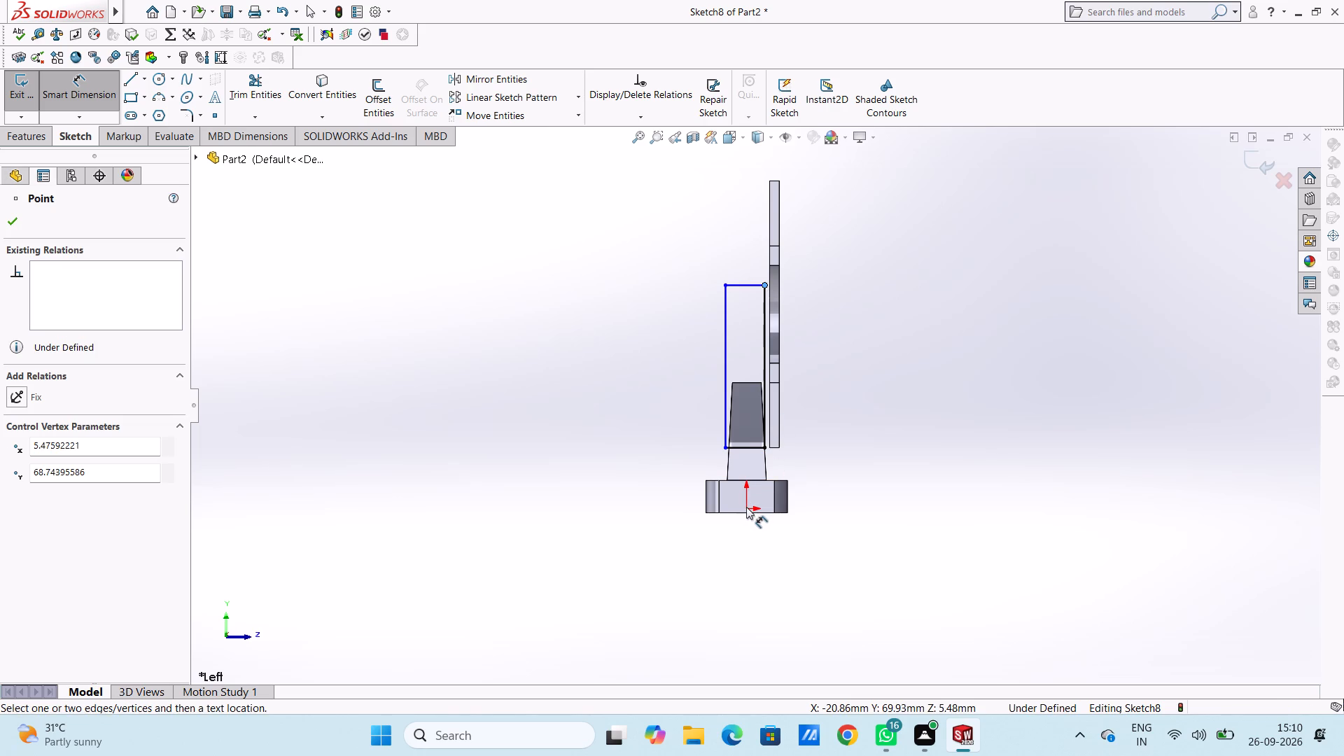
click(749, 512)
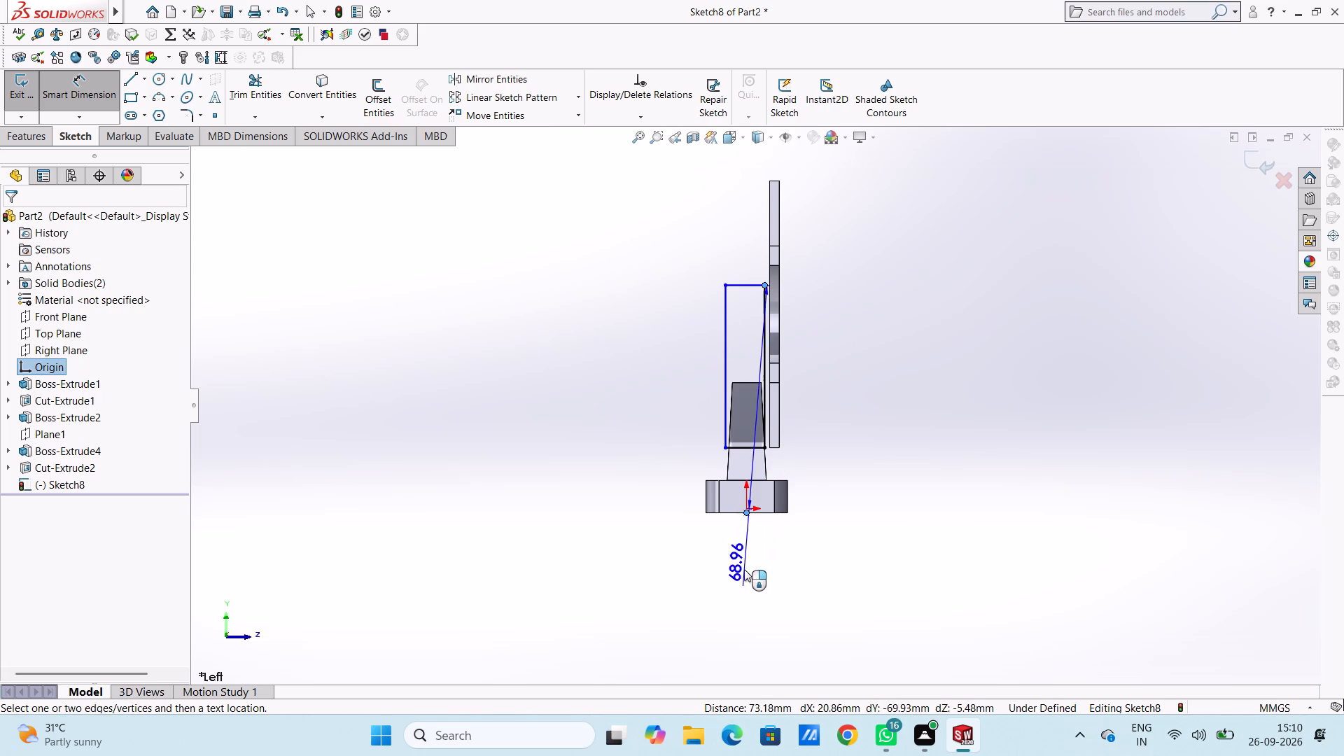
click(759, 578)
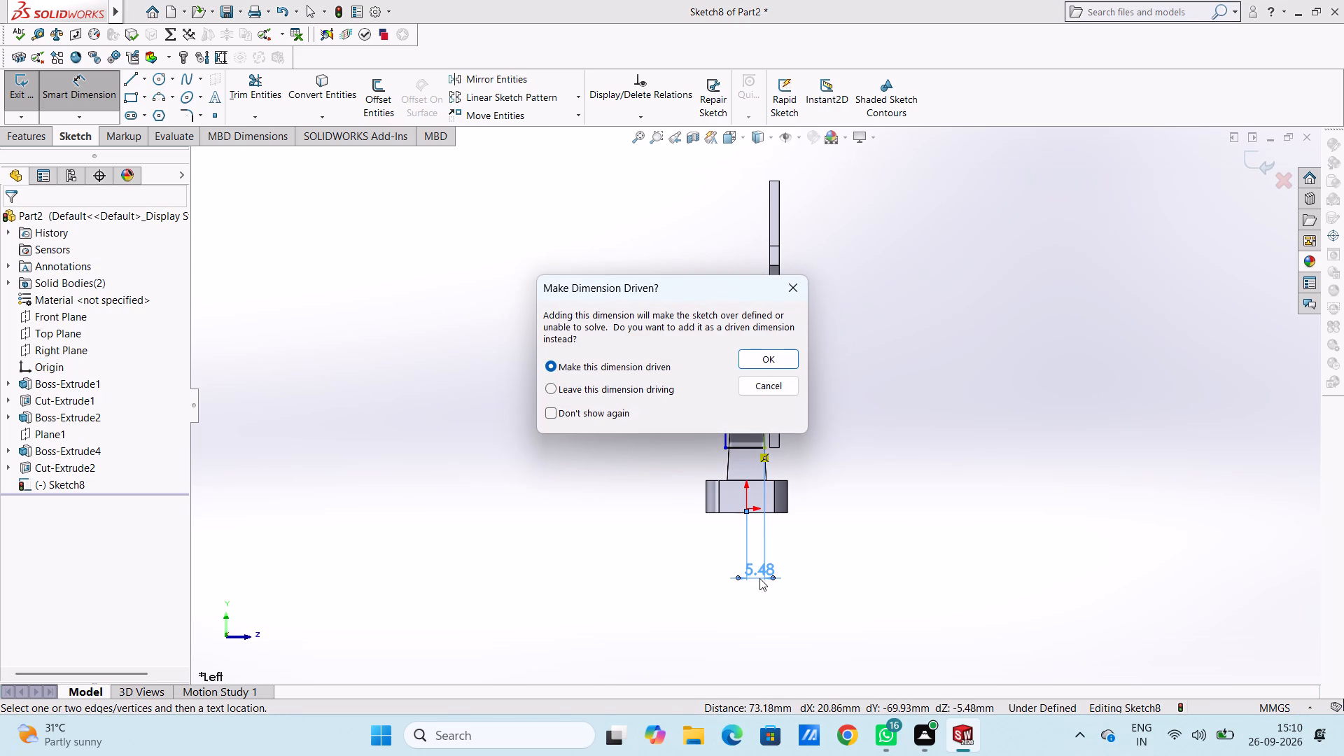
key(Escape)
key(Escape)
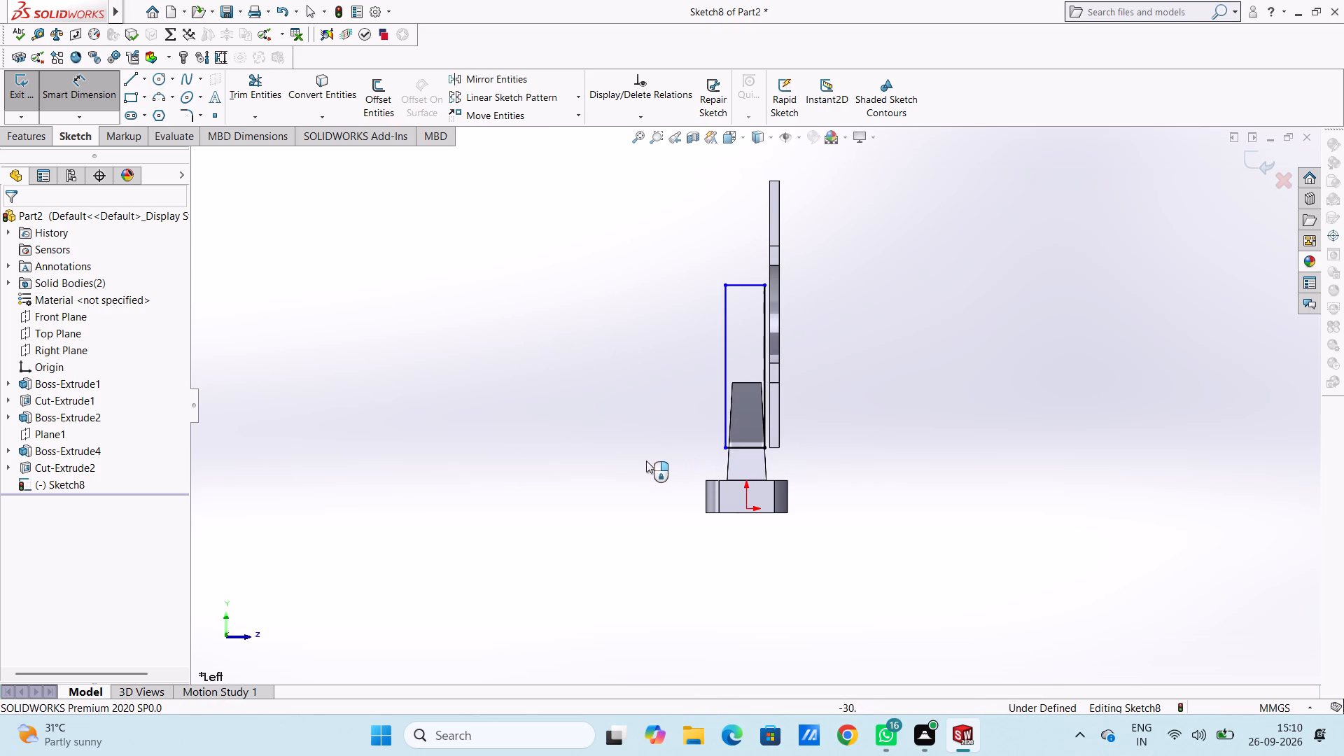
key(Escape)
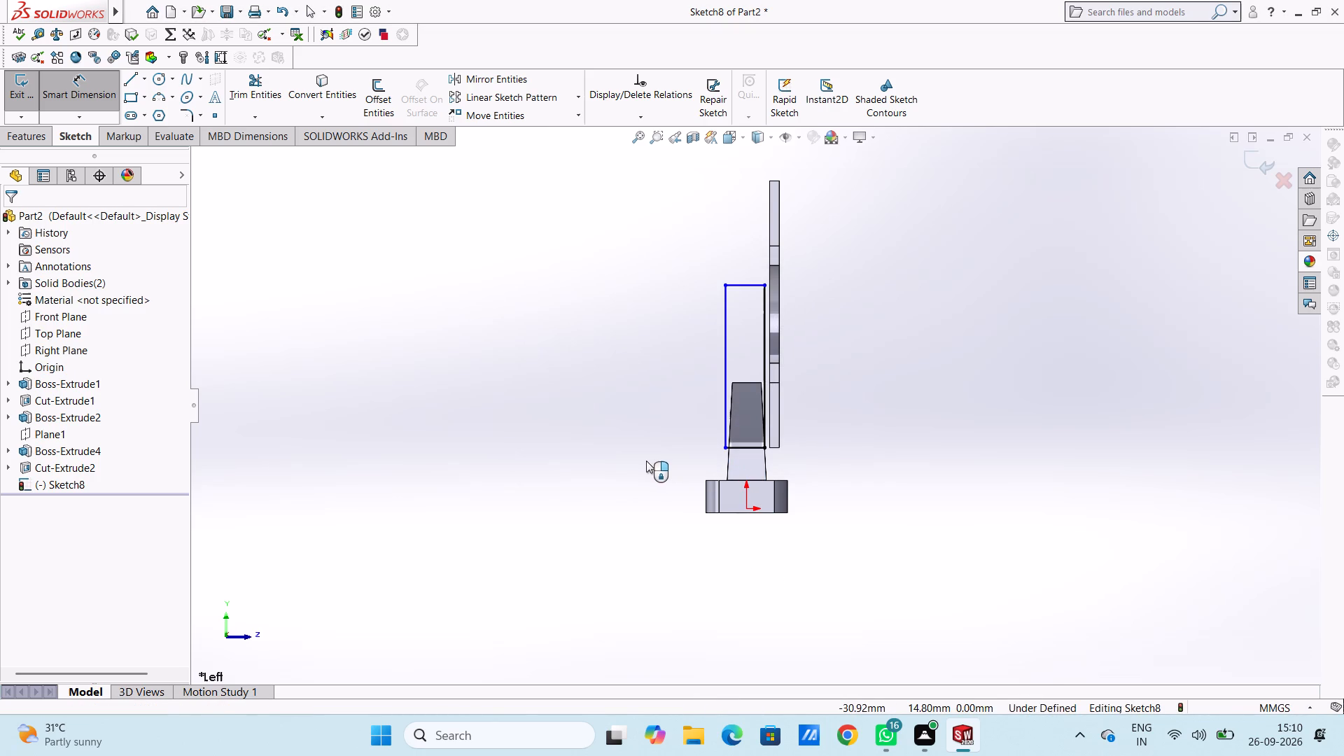
Undo the recent dimension edits and the rectangle itself, leaving the block's end-face sketch empty.
key(ctrl+z)
key(ctrl+z)
key(ctrl+z)
key(ctrl+z)
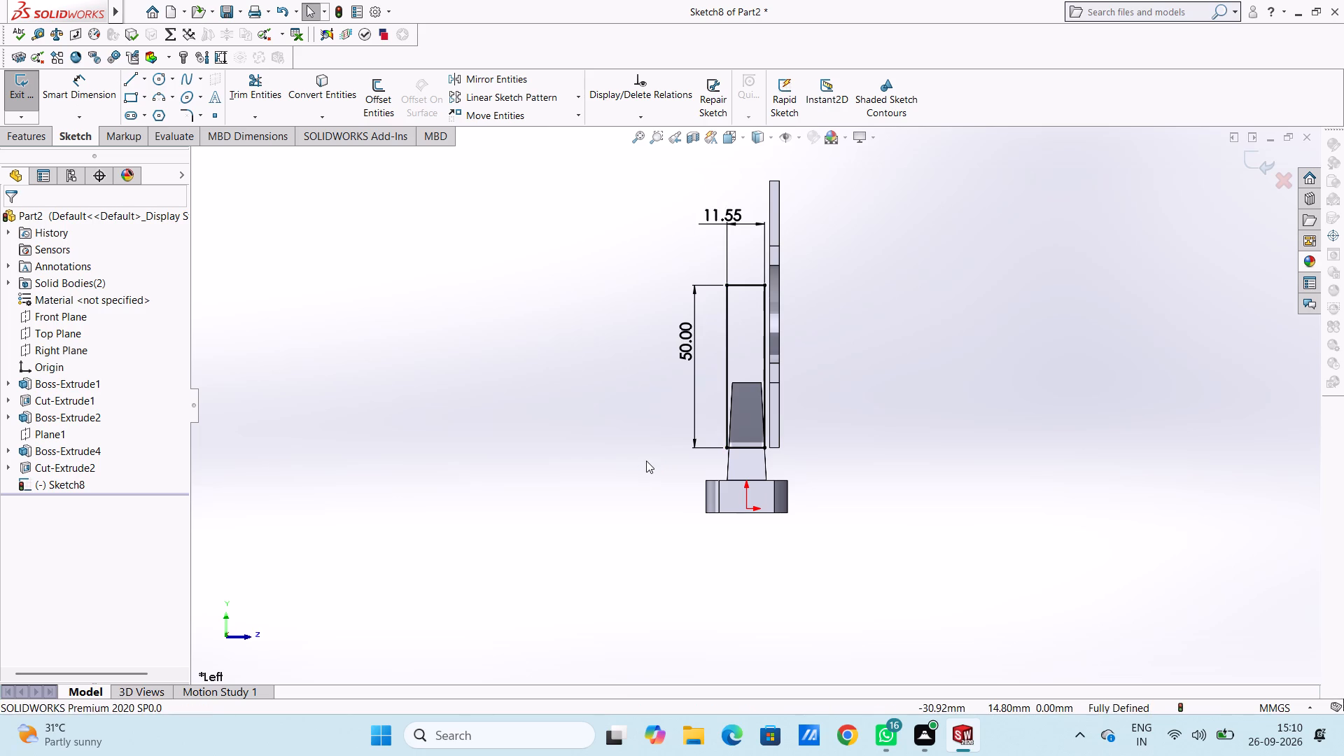
key(ctrl+z)
key(ctrl+z)
key(ctrl+z)
key(ctrl+z)
key(ctrl+z)
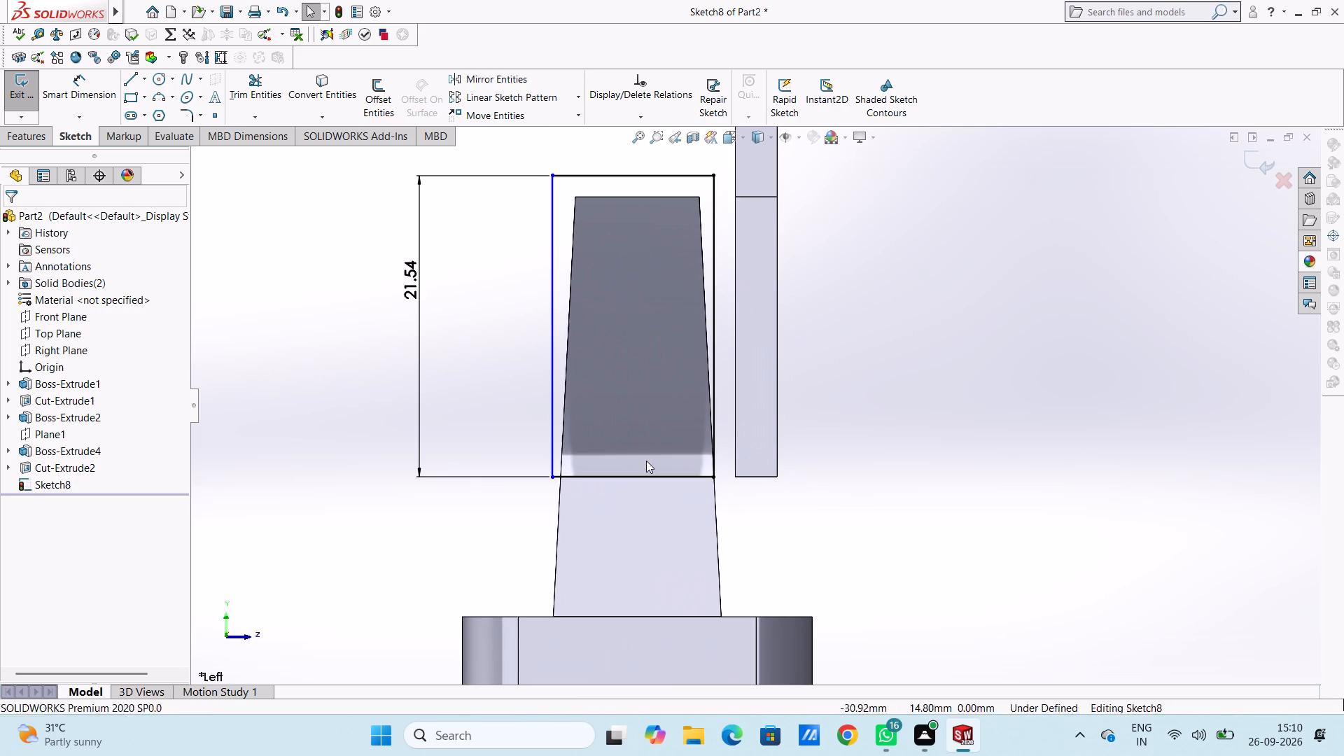
key(ctrl+z)
key(ctrl+z)
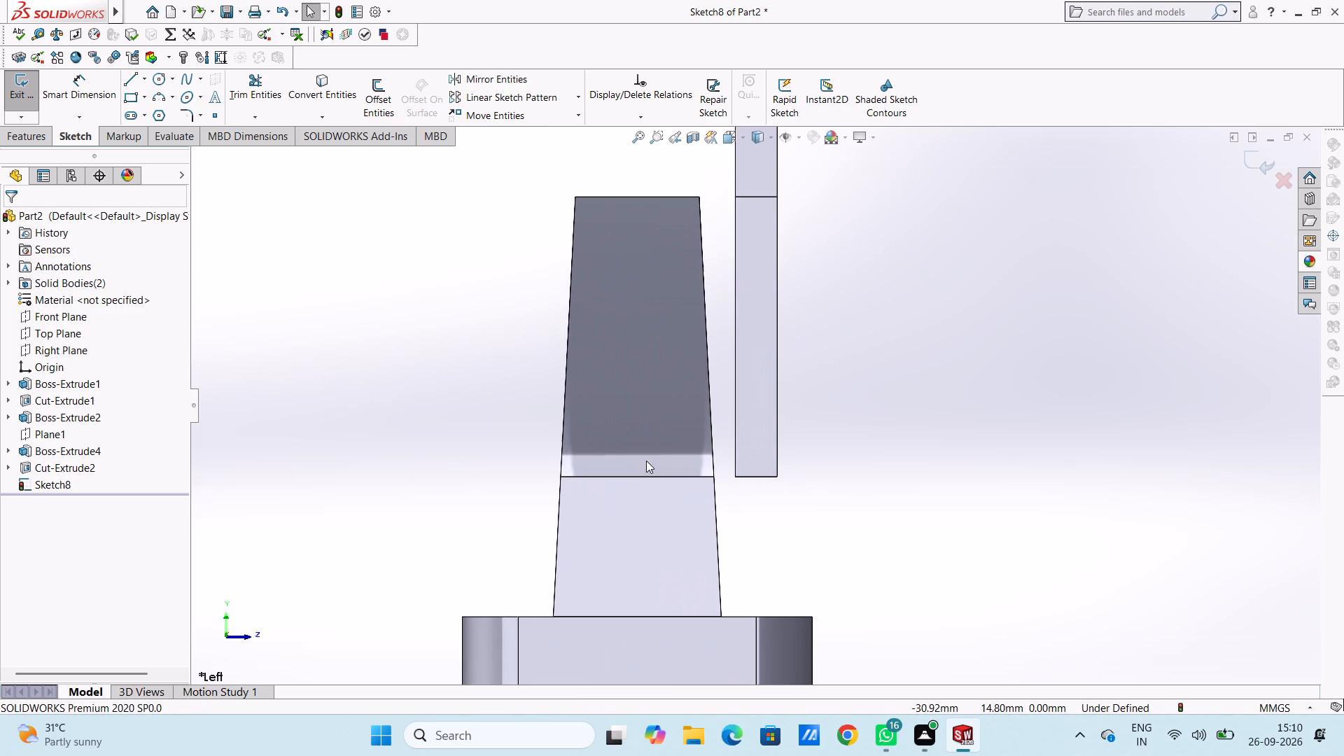
Sketch a corner rectangle about 14 mm wide and 29 mm high enclosing the drafted block's upper part, down to its ledge.
click(125, 98)
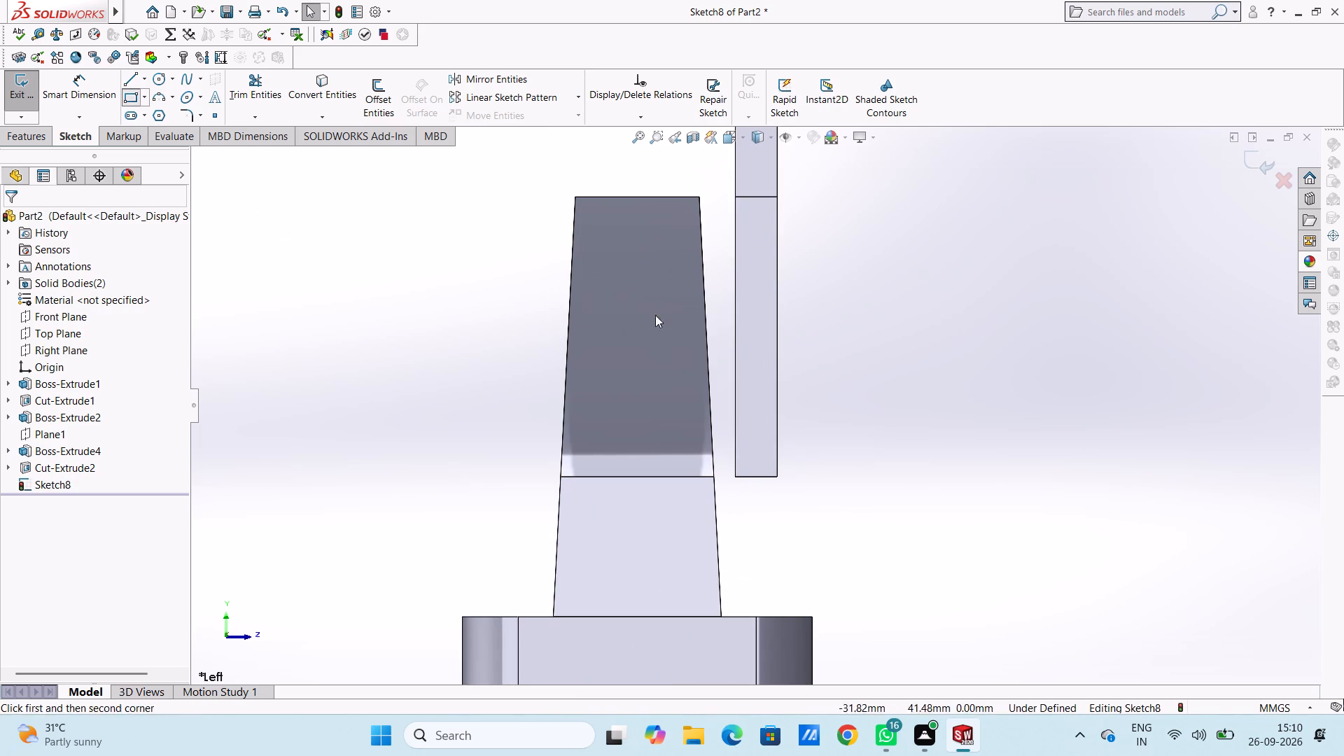
click(724, 475)
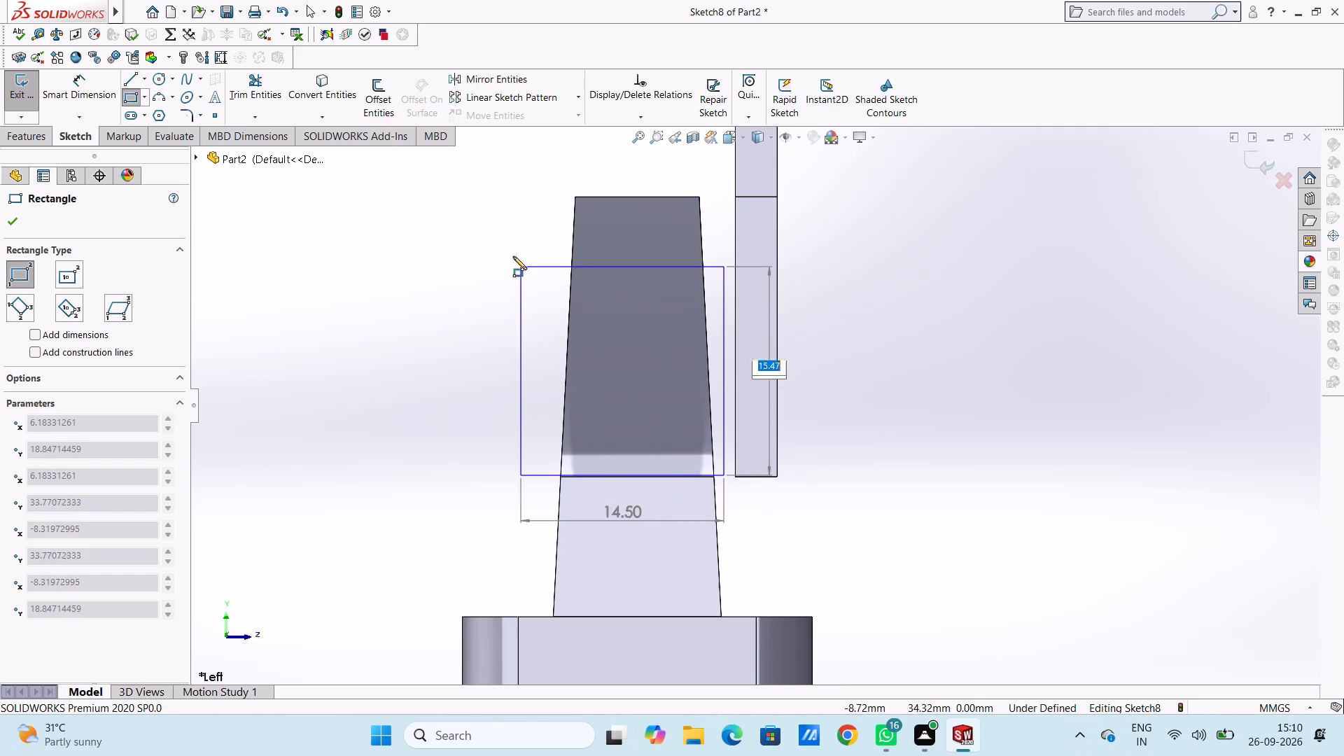
scroll(510, 162, up, 2)
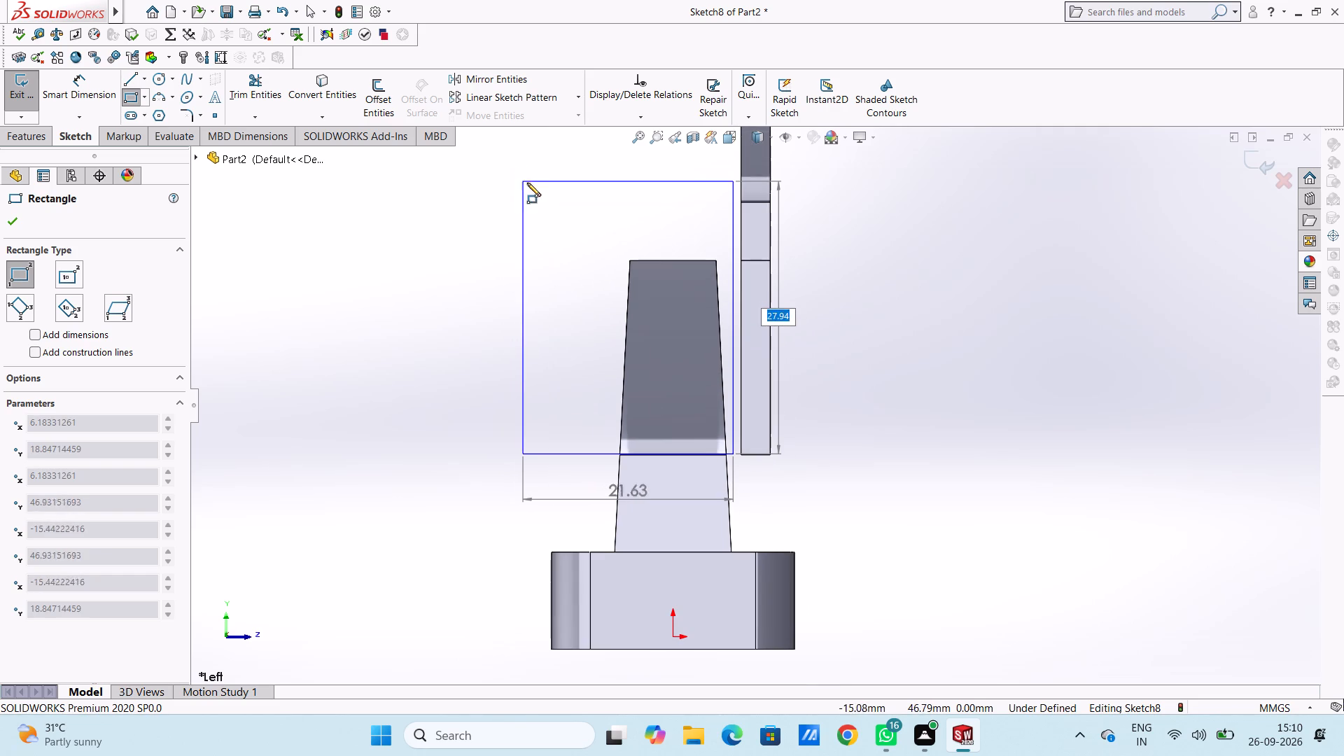
click(598, 173)
key(Escape)
key(Escape)
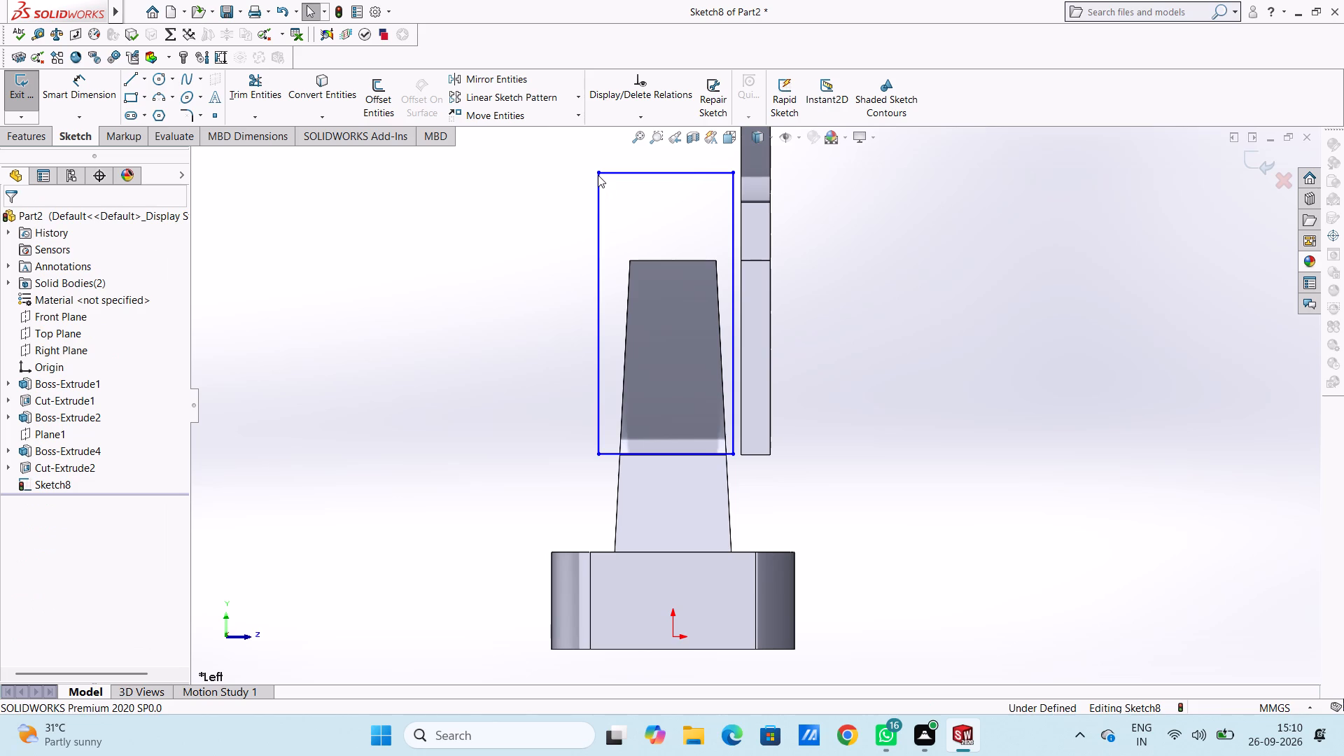
Cut-extrude the rectangle 60 mm blind through the upper part of the drafted block.
click(26, 136)
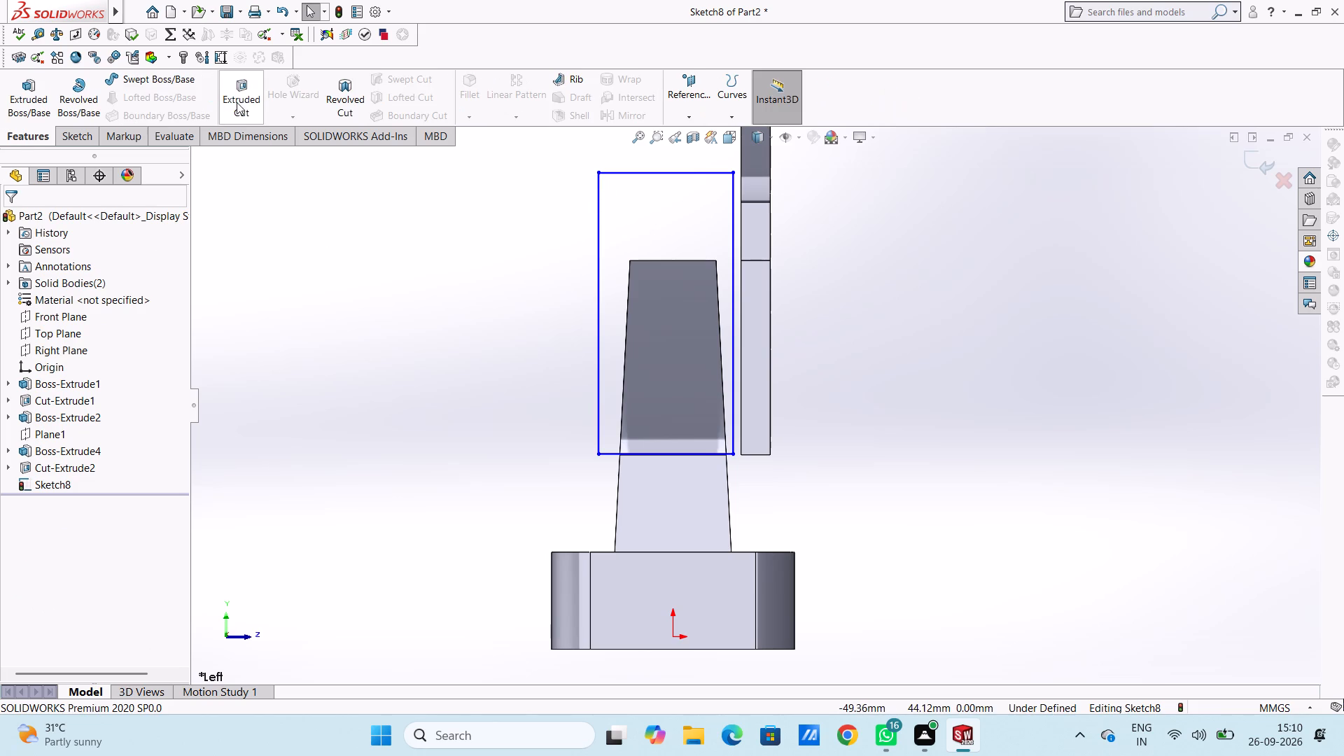
click(244, 86)
scroll(311, 218, up, 2)
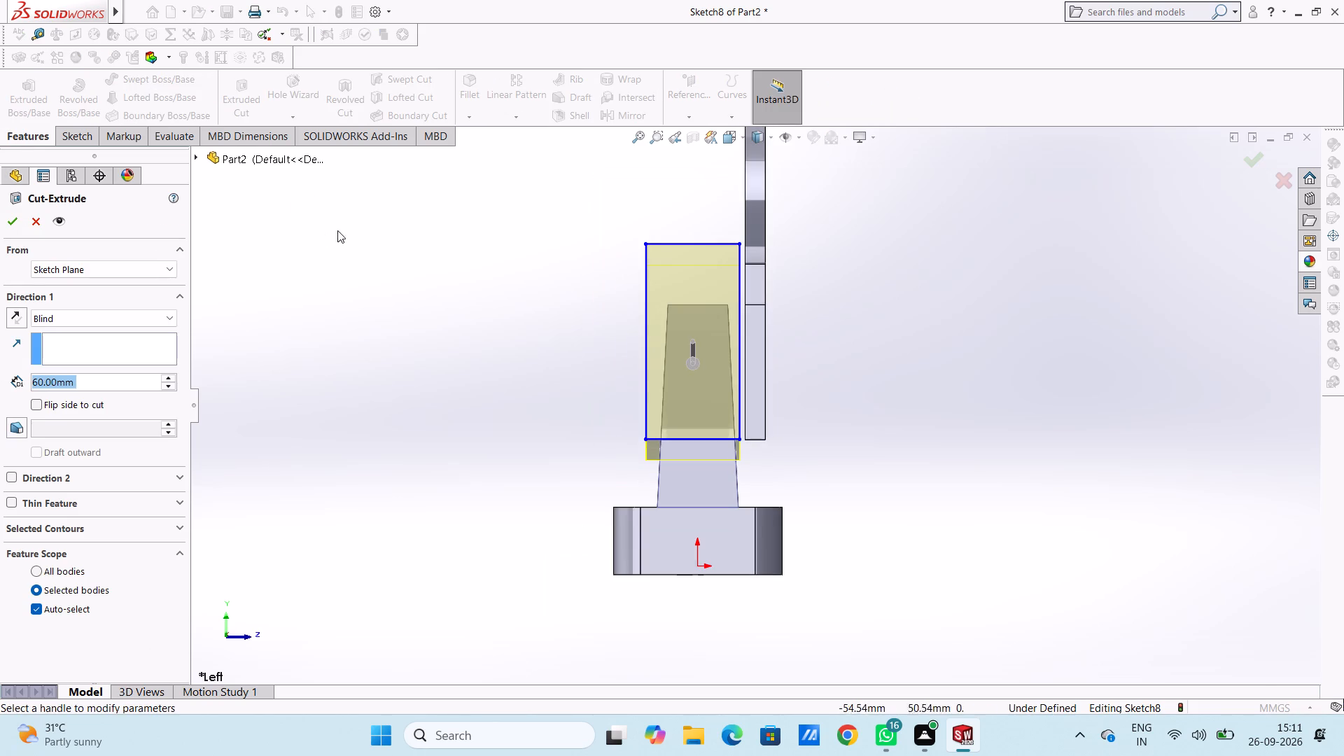
middle_drag(339, 231, 419, 301)
click(8, 222)
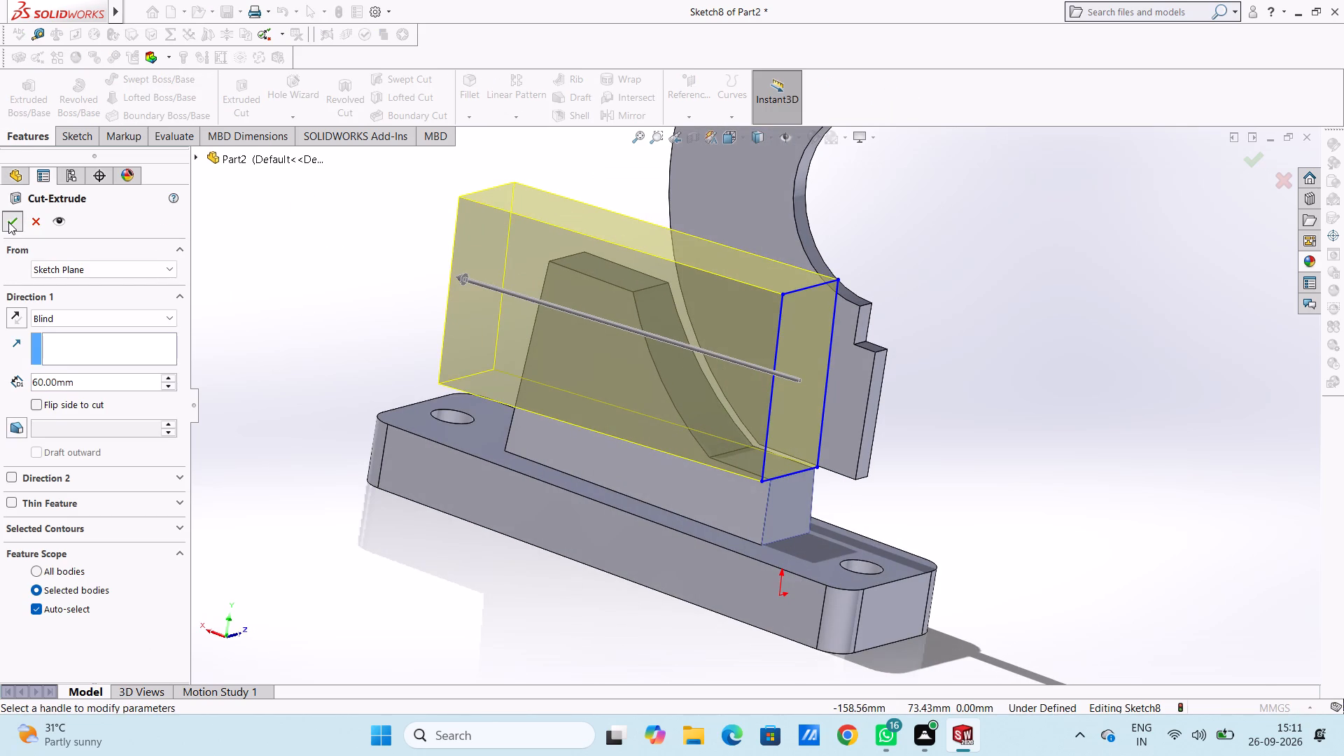
click(323, 279)
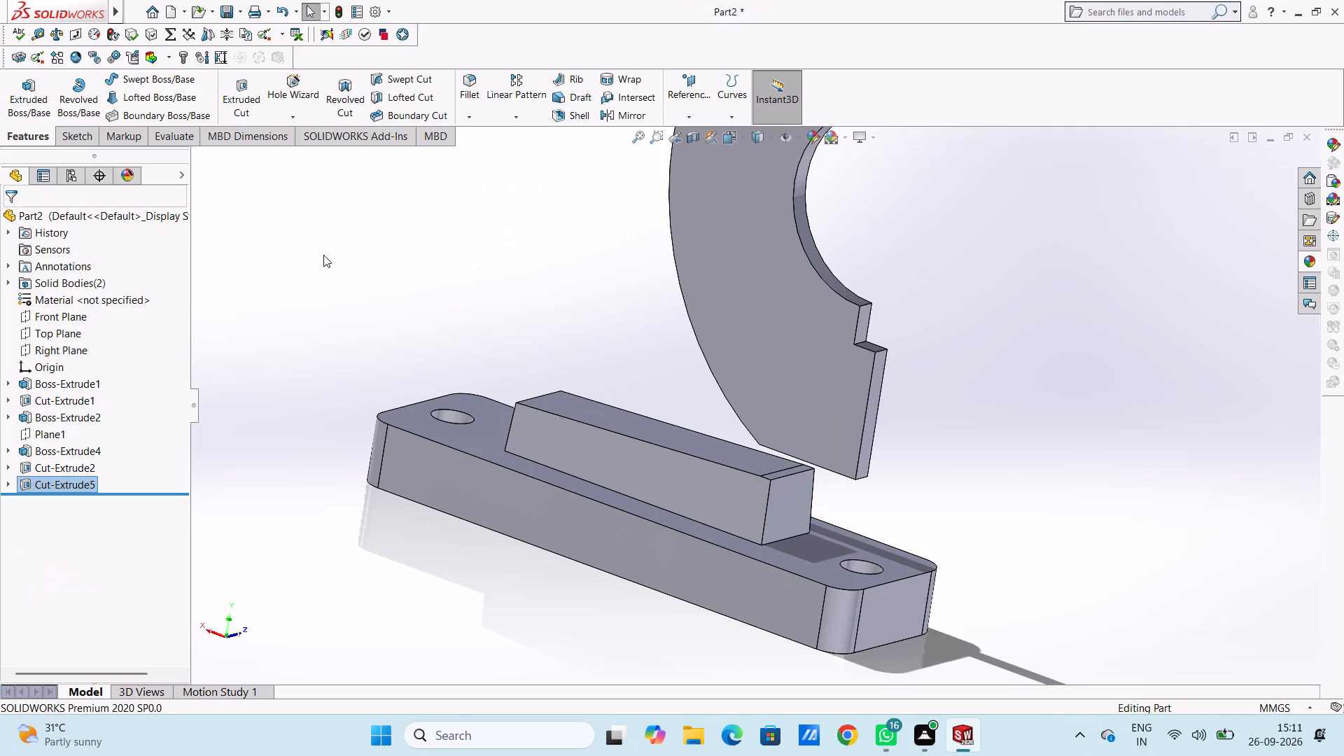
Start a new sketch on the arc plate's broad face, seen in the Back view.
scroll(323, 254, up, 1)
middle_drag(388, 233, 409, 195)
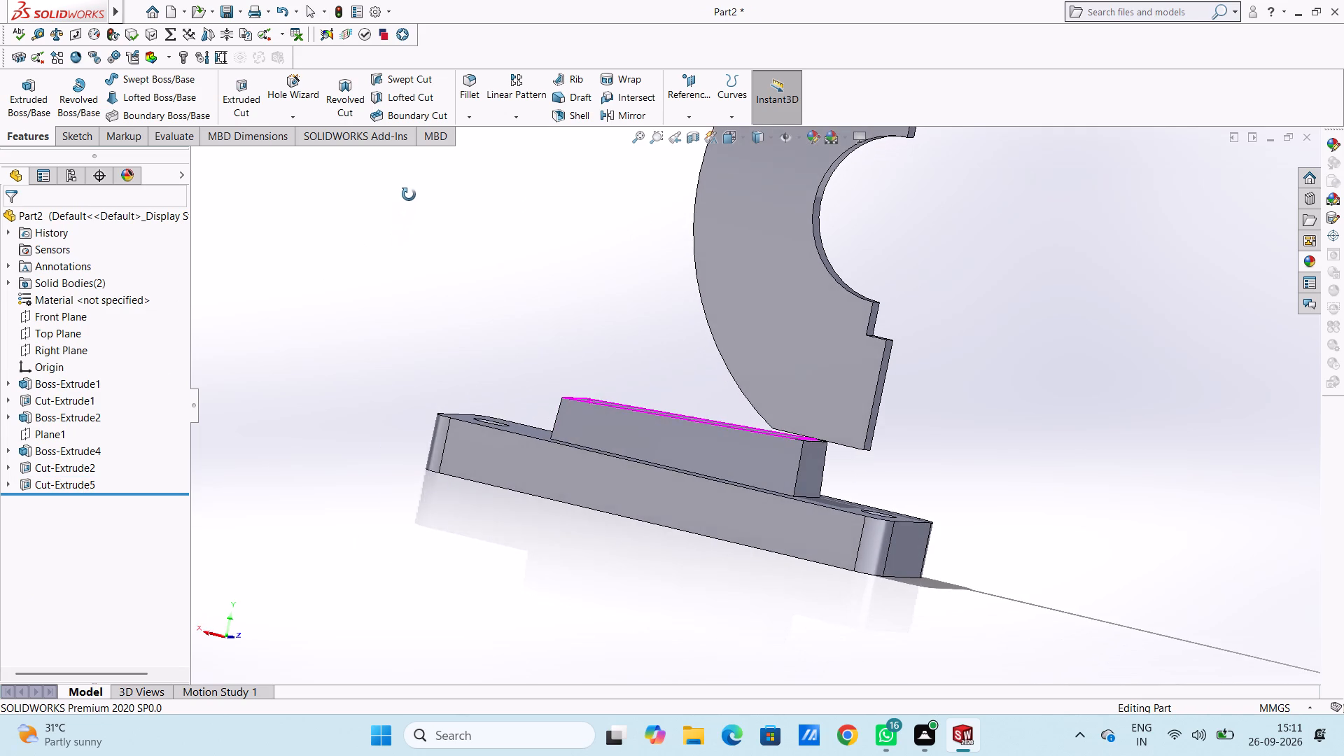
middle_drag(409, 195, 395, 237)
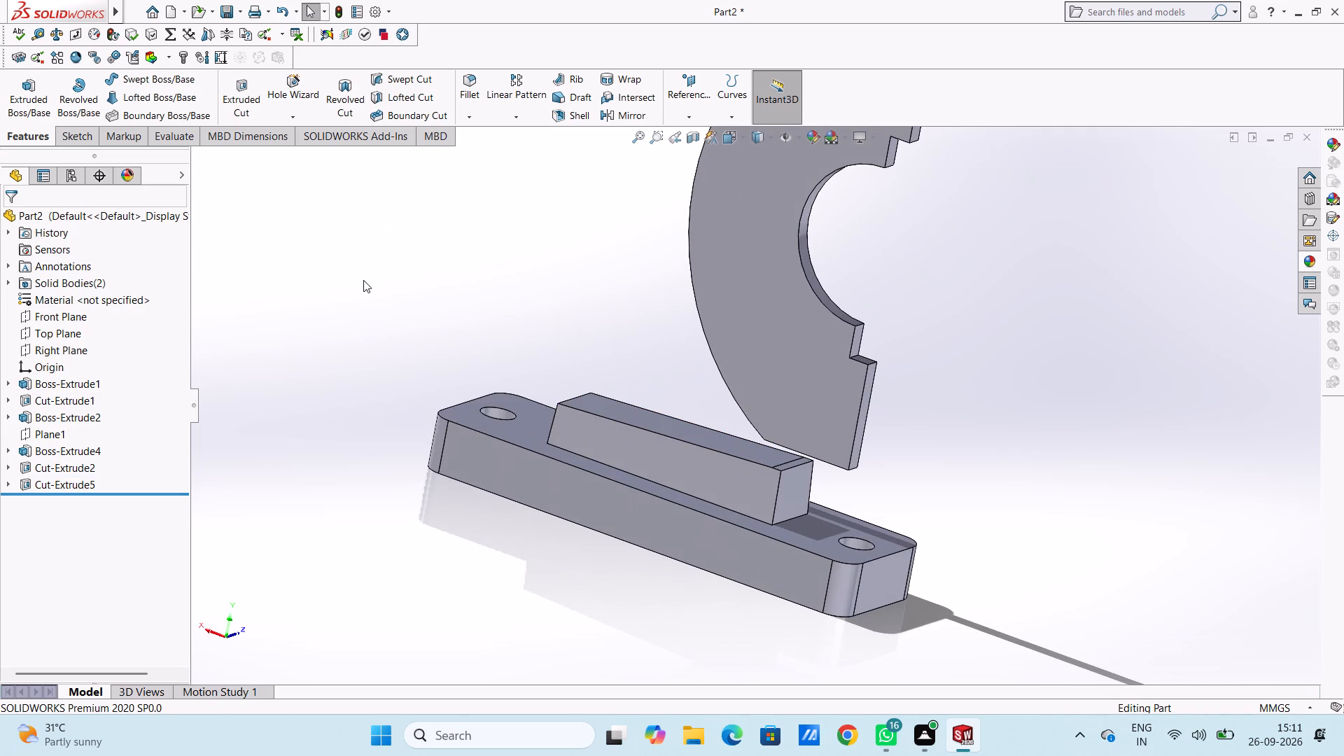
key(Escape)
key(Escape)
key(ctrl+2)
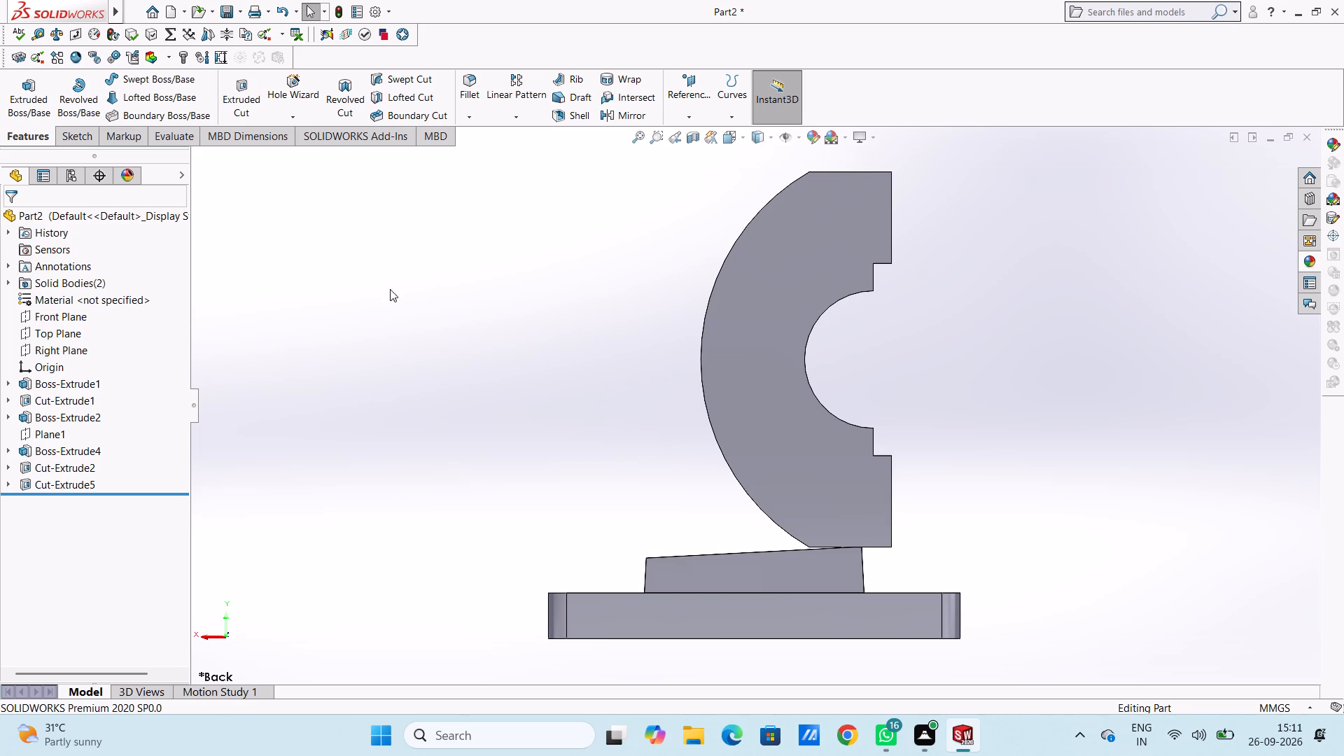
click(745, 363)
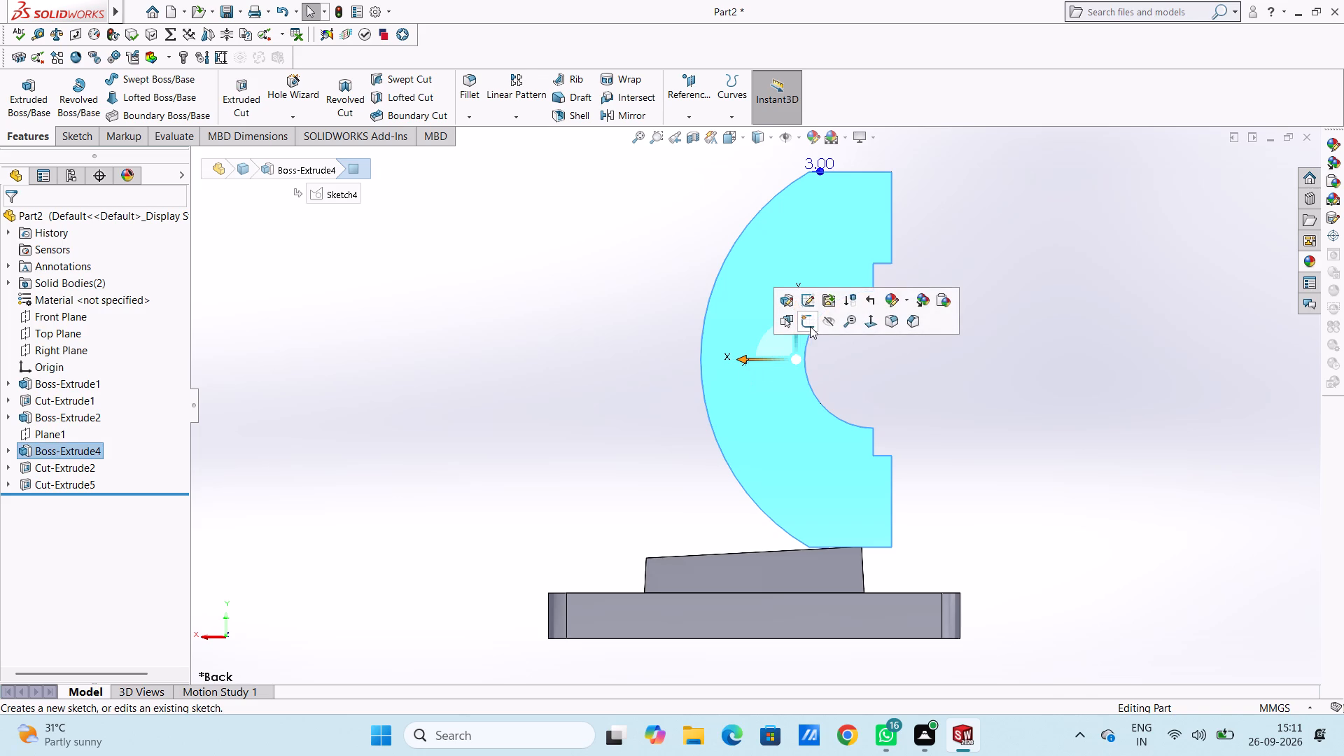
click(810, 326)
click(557, 395)
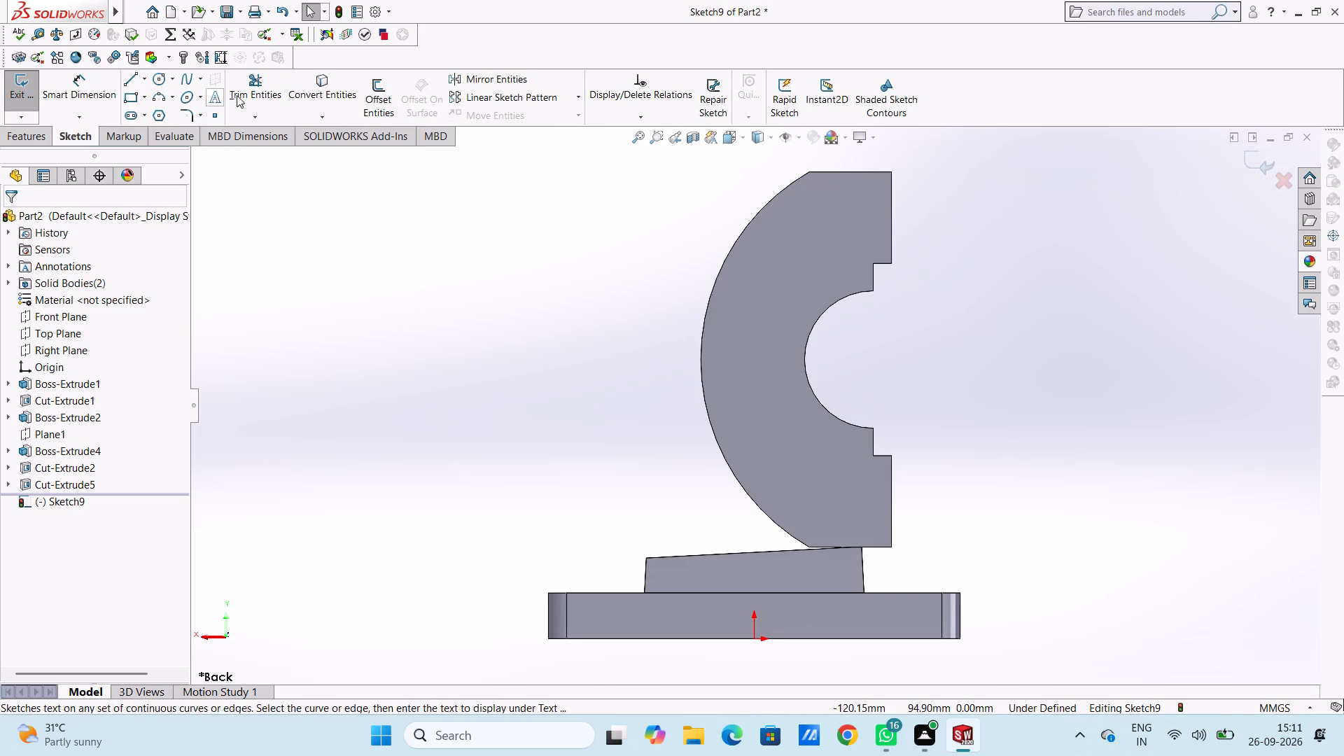
Offset the plate's outer arc and its straight top and bottom edges 3 mm inward, reversed and not bi-directional.
click(382, 91)
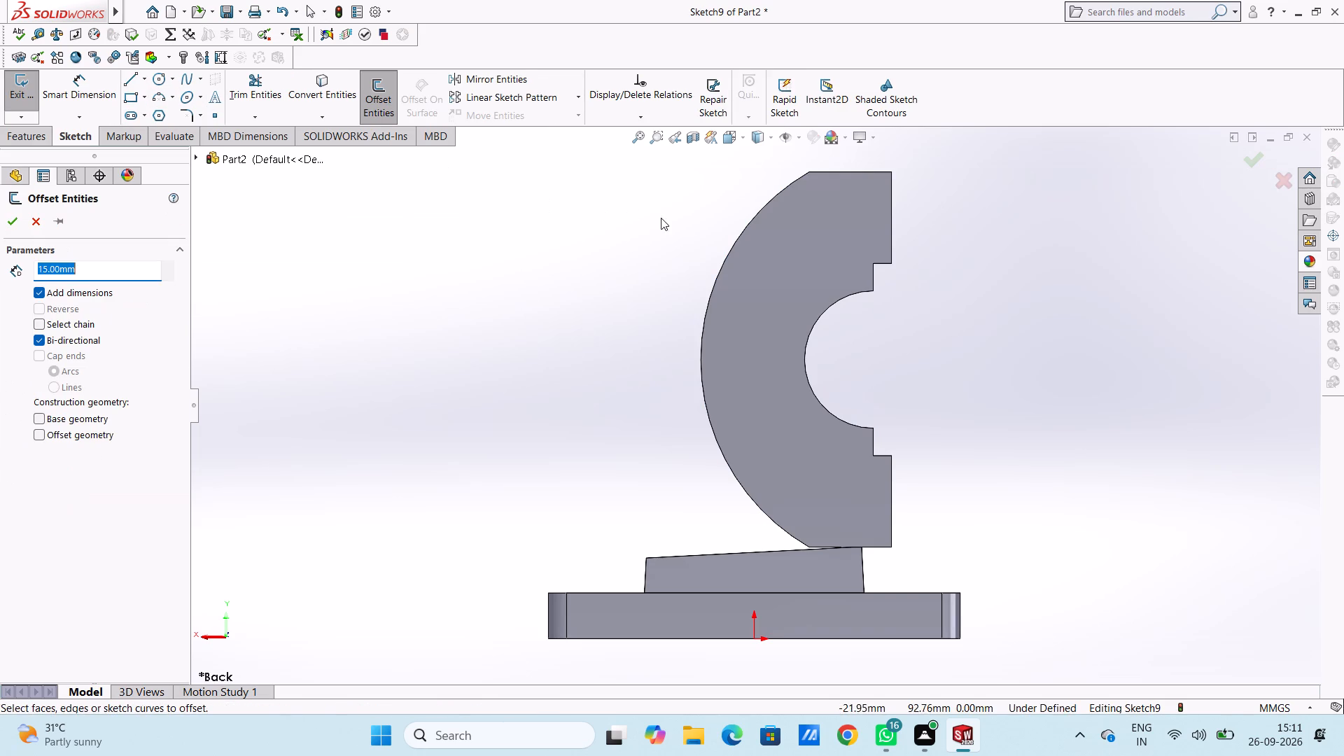
click(736, 239)
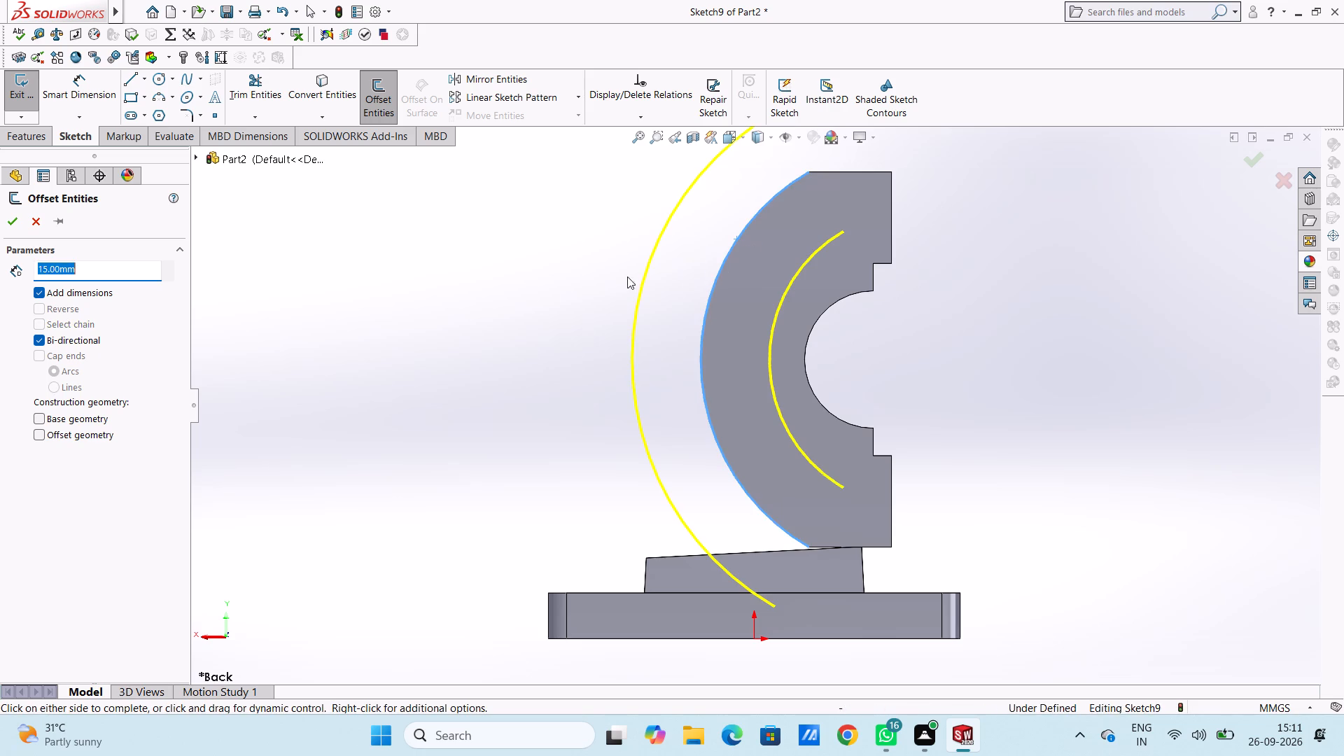
key(5)
key(Return)
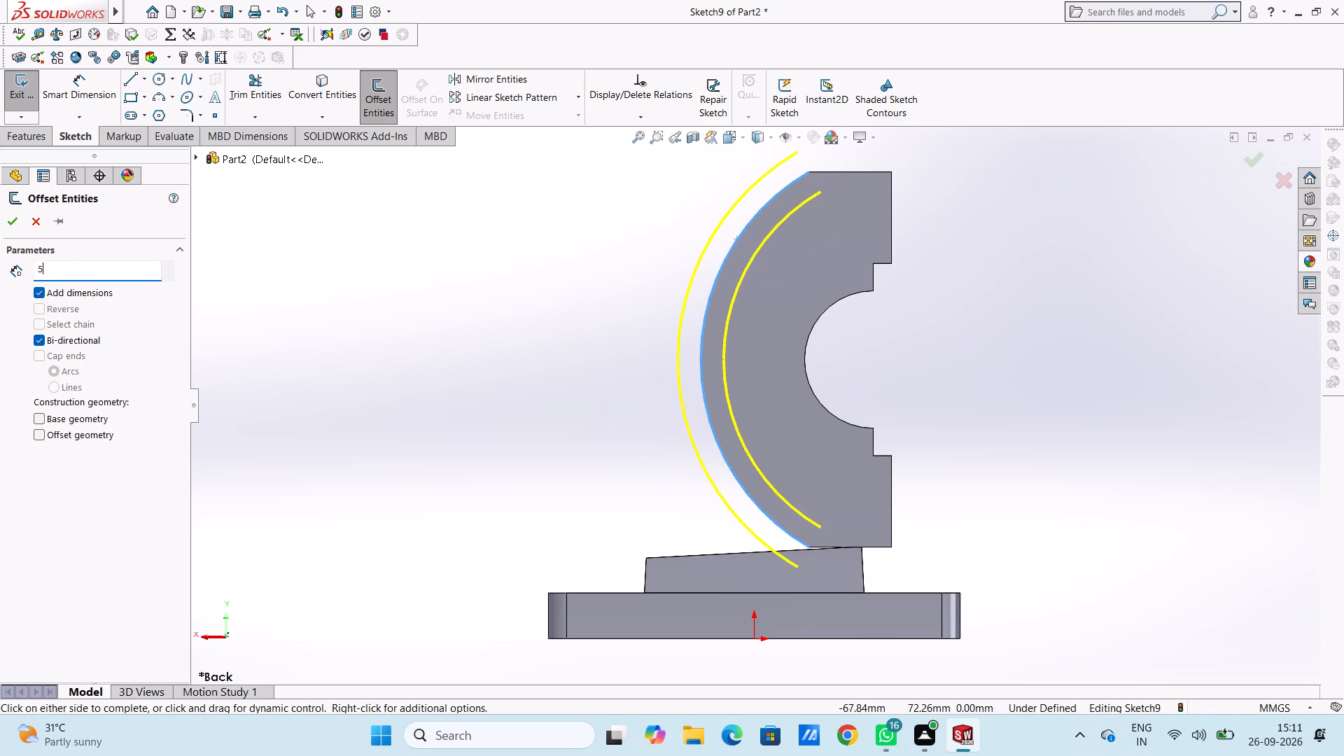
click(38, 305)
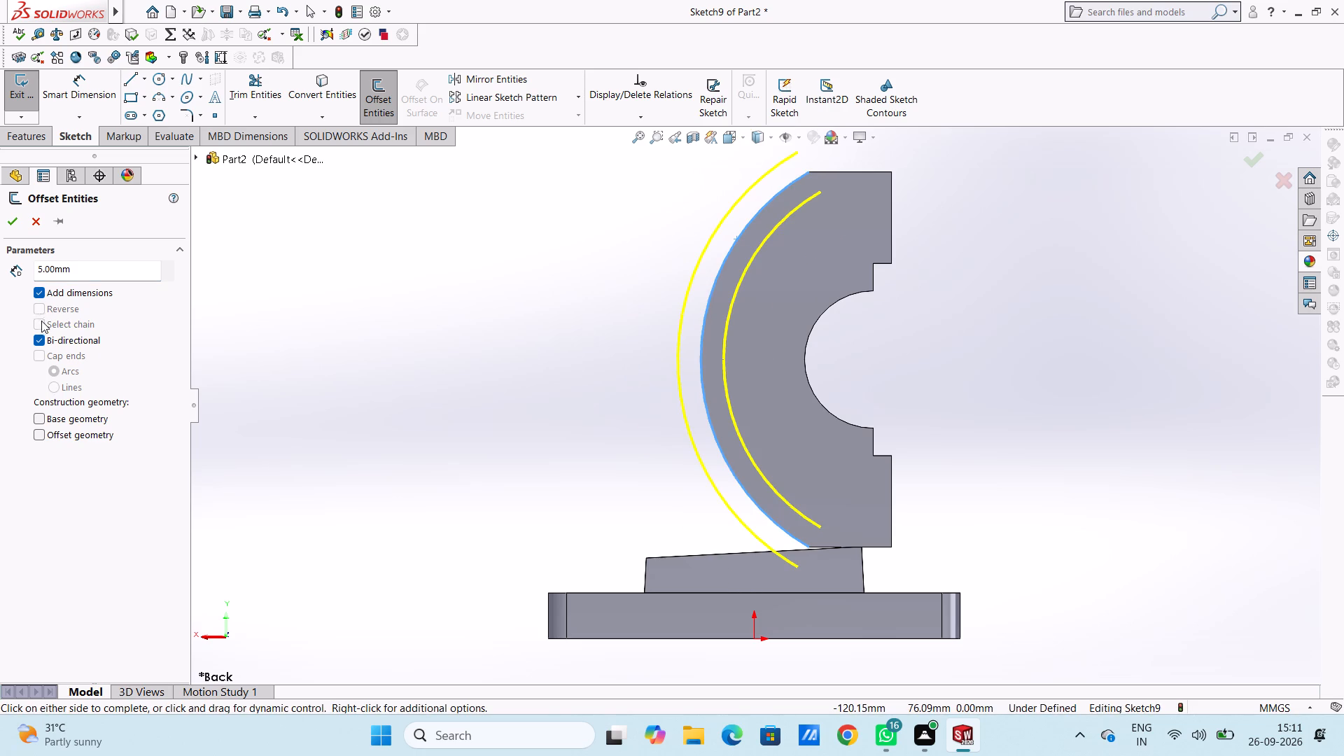
click(35, 343)
click(38, 308)
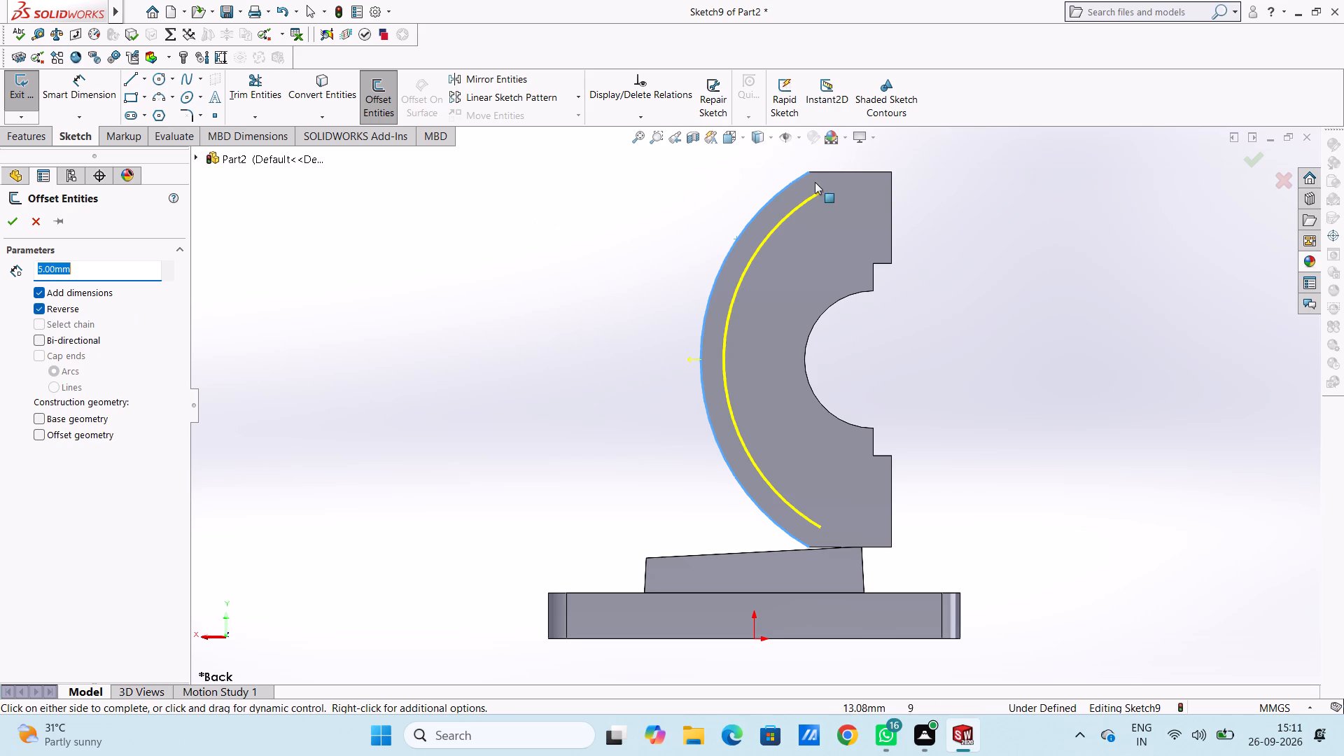
click(827, 174)
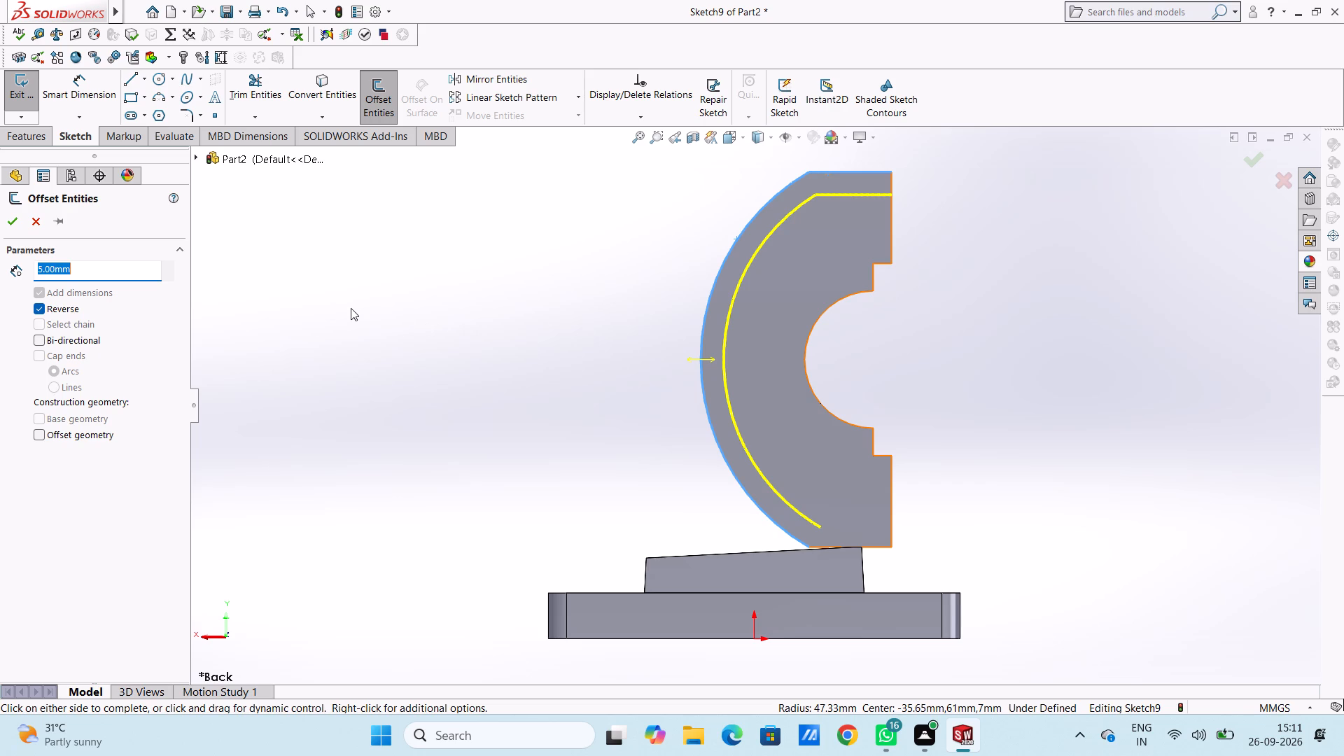
key(3)
key(Return)
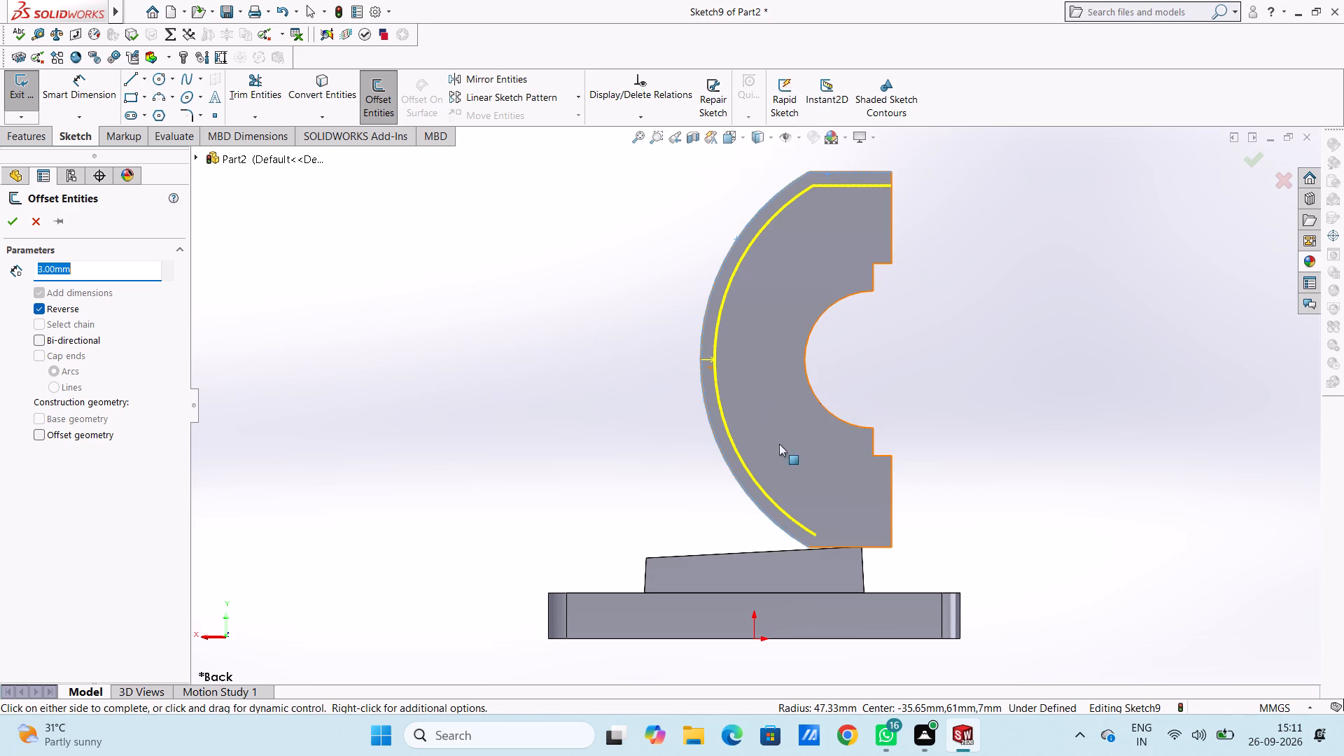
click(869, 546)
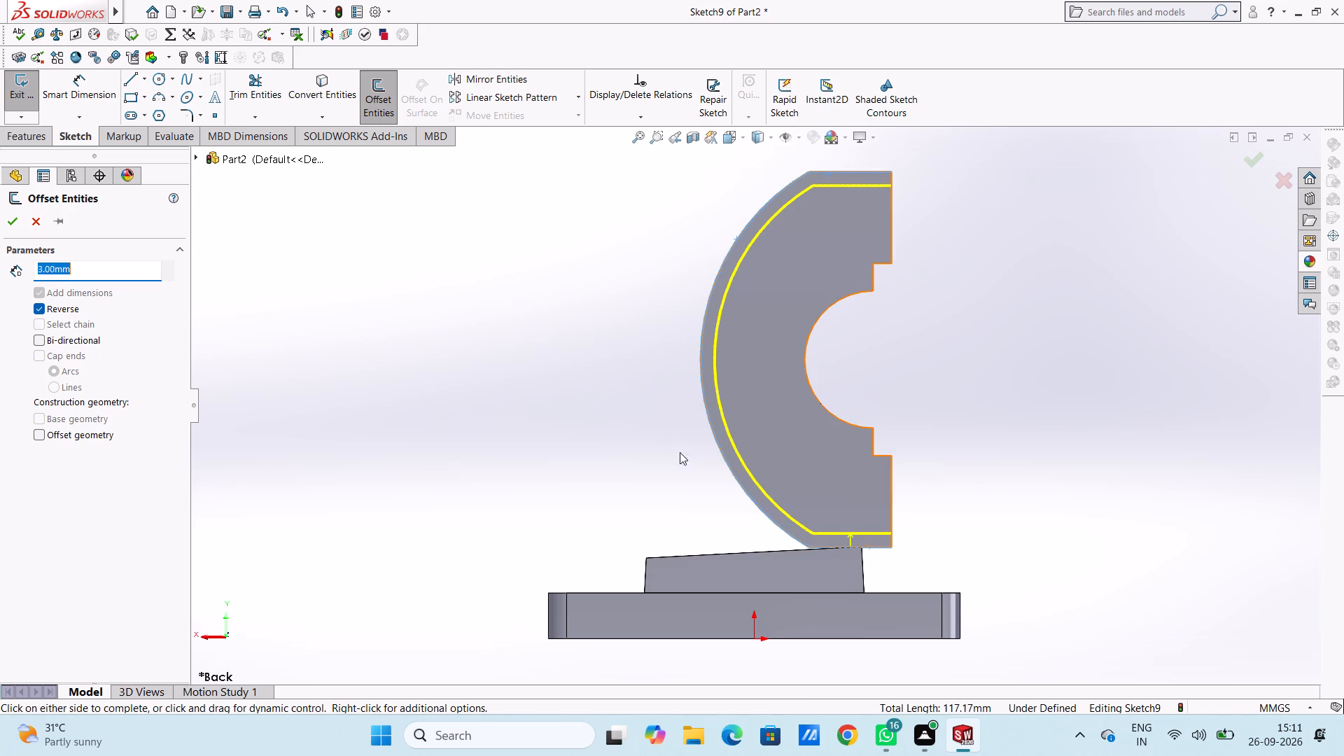
click(17, 223)
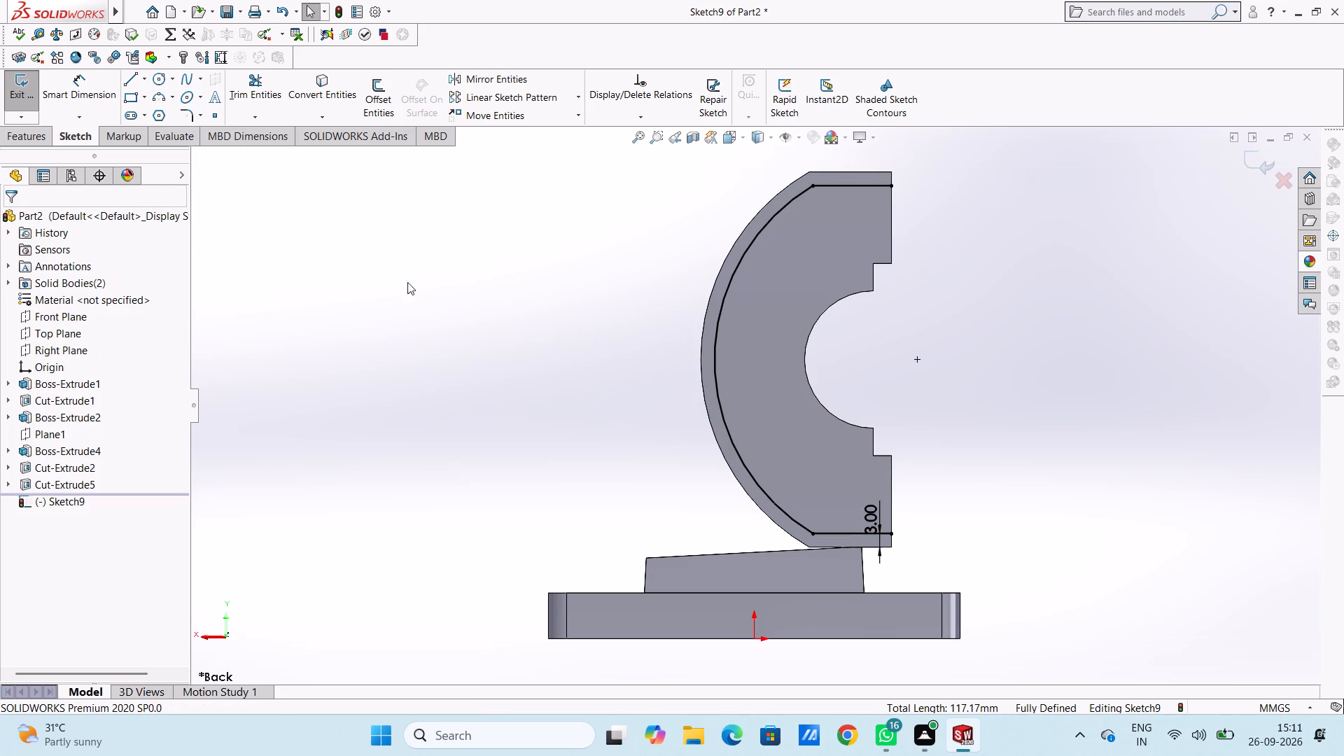
Offset the sketched inner arc and its two straight lines 3 mm outward onto the plate's outer edge, without reversing.
click(387, 88)
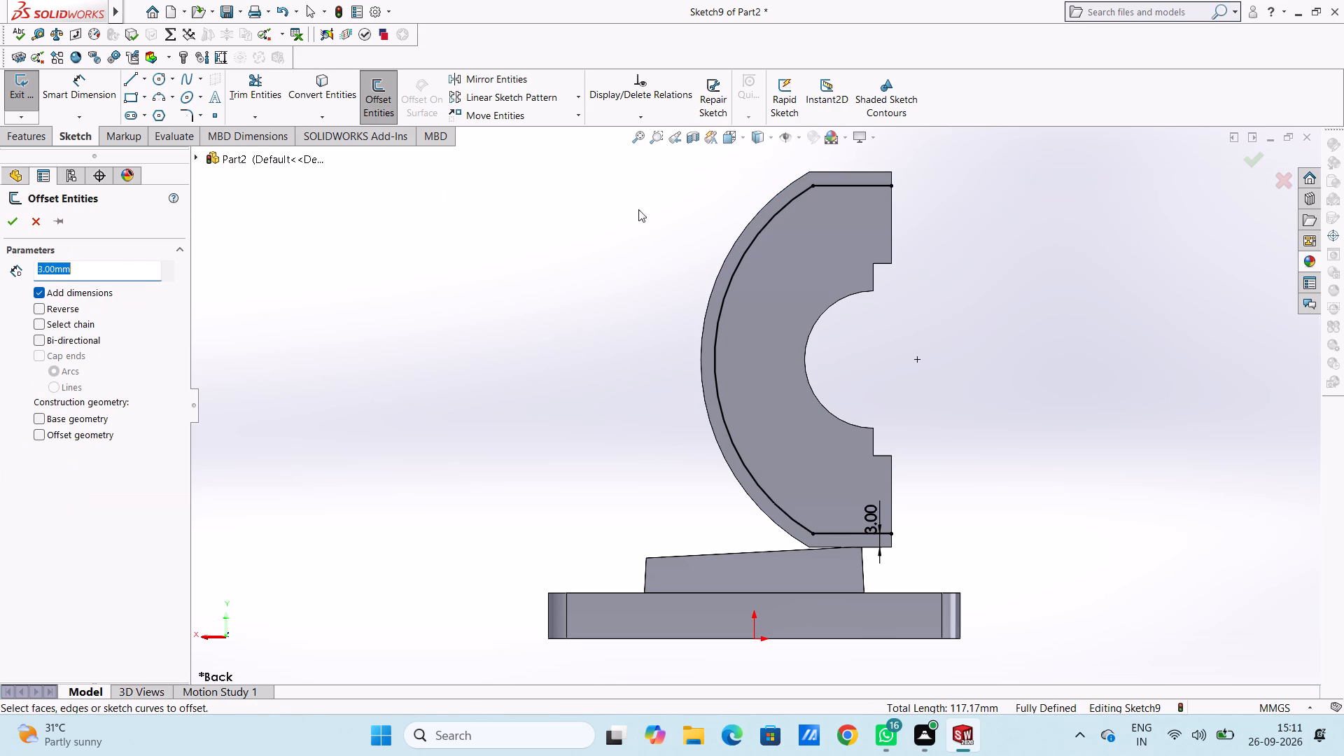
click(739, 262)
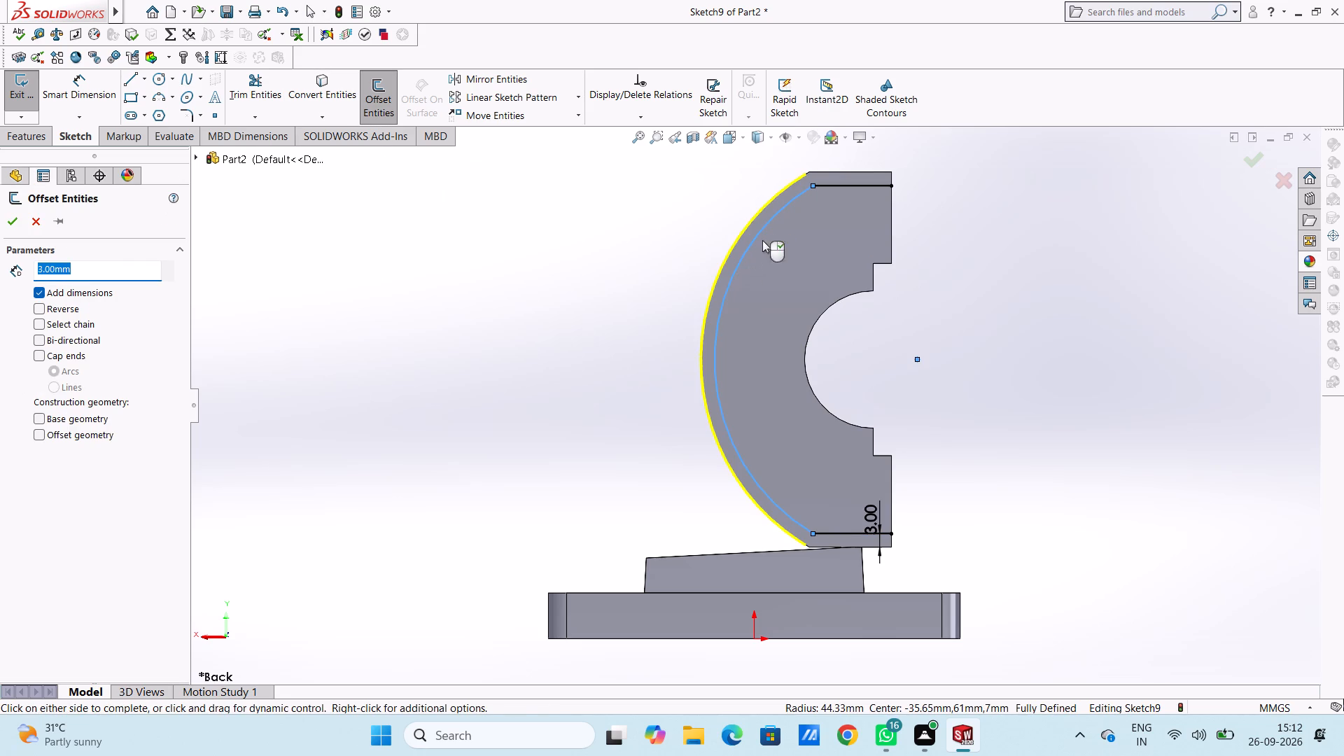
click(839, 184)
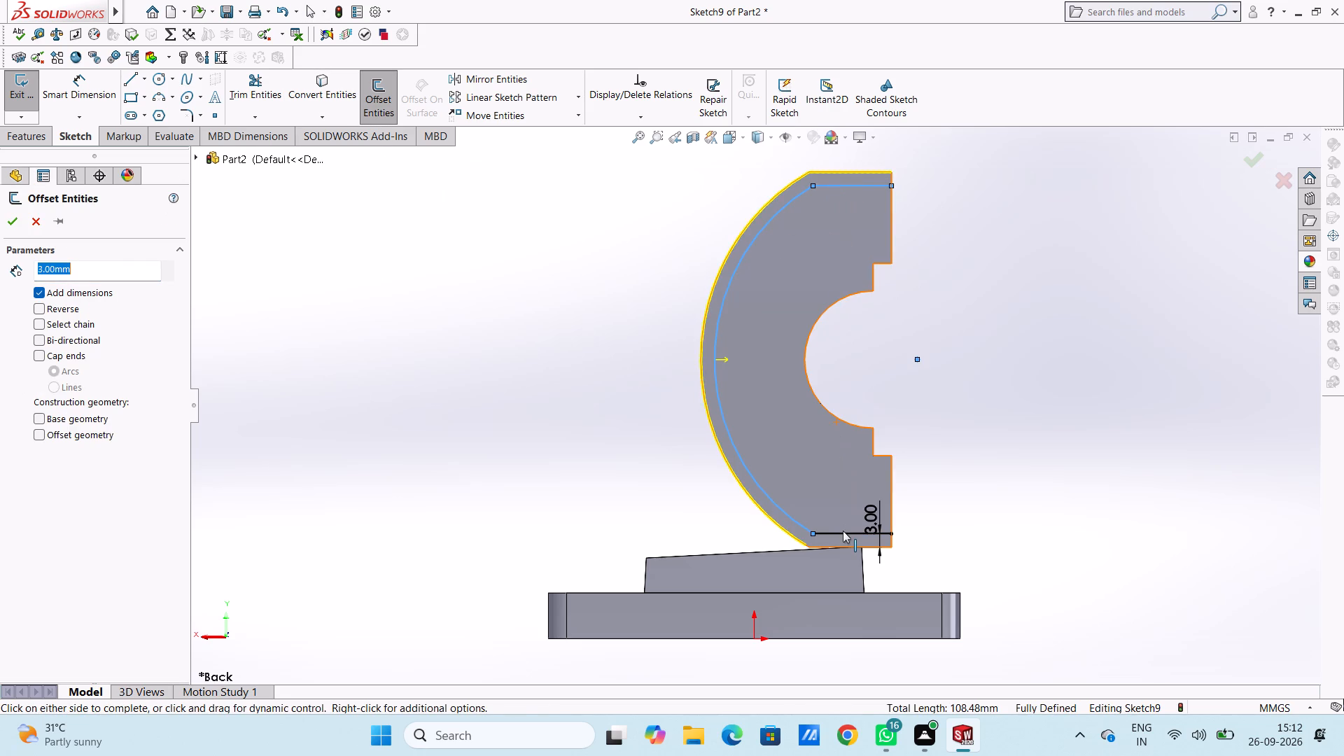
click(843, 531)
click(8, 223)
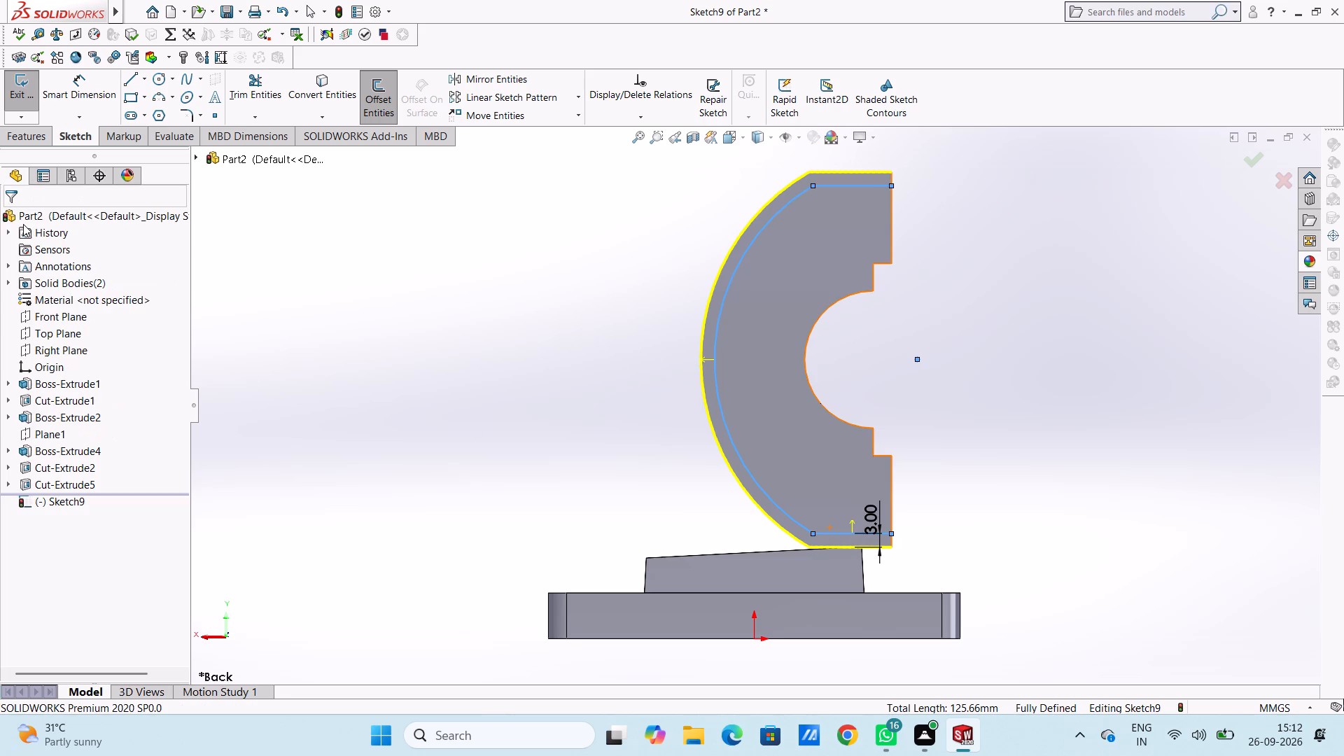
Close both open ends of the double profile with 3 mm vertical lines at the plate's straight edge.
click(136, 80)
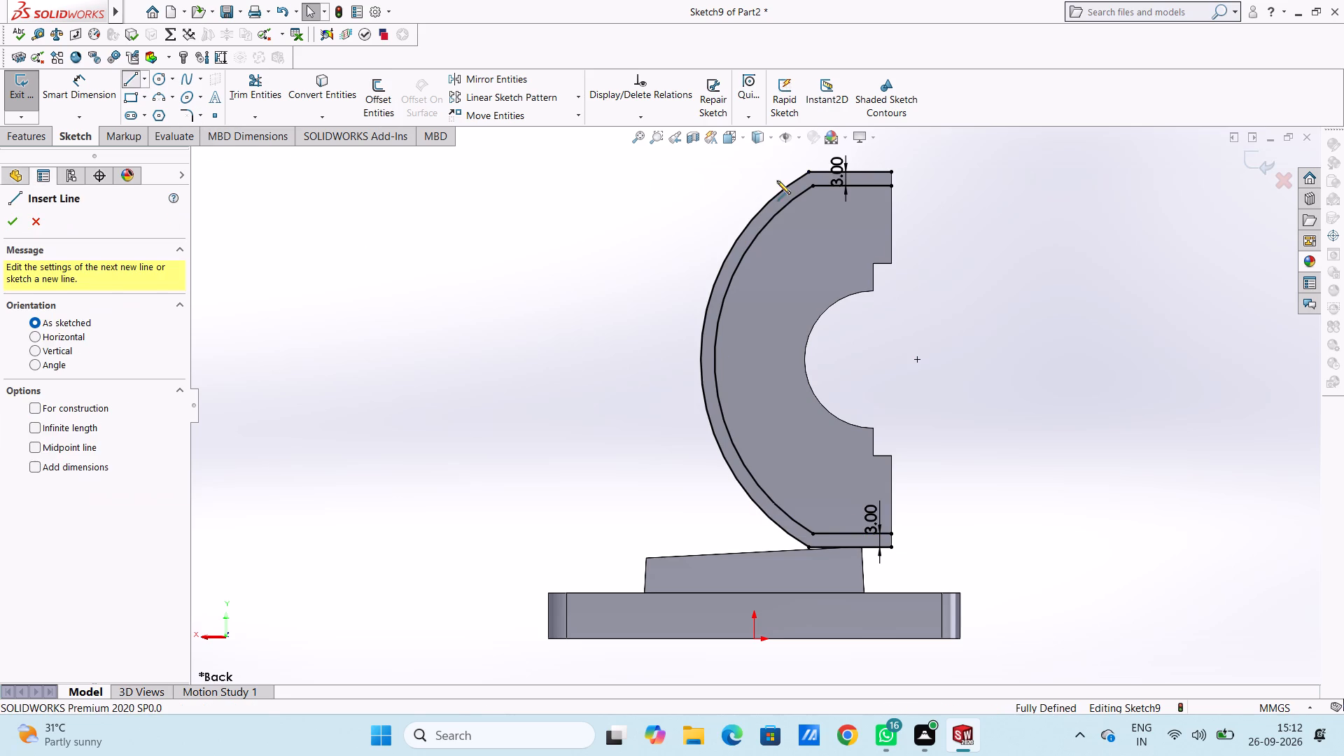
click(895, 171)
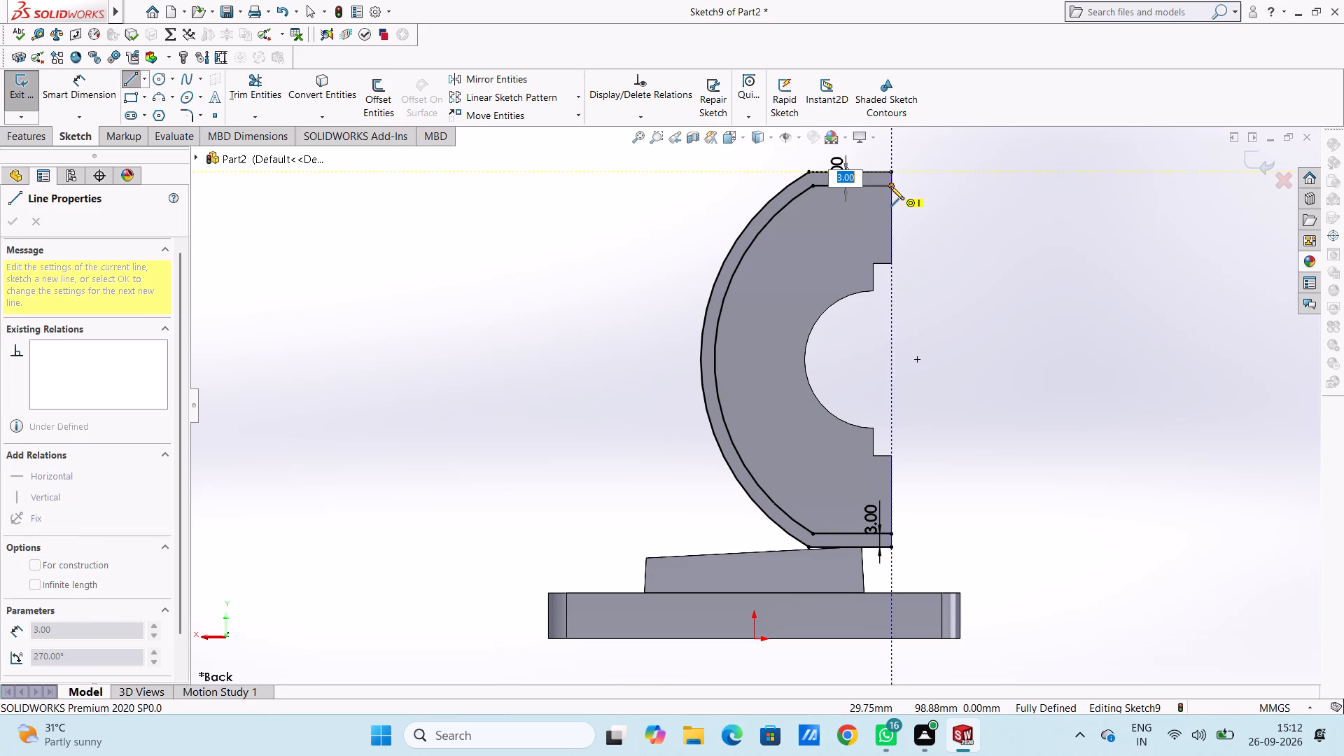
click(890, 186)
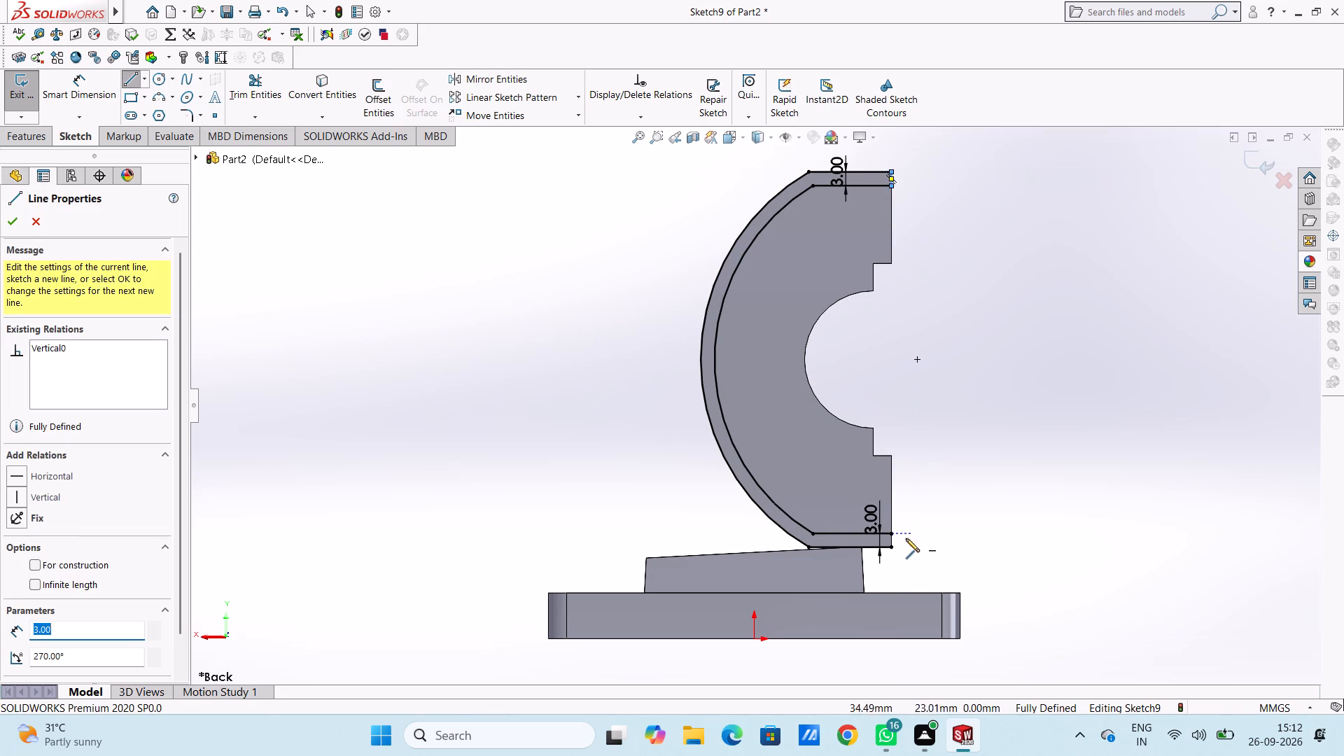
click(890, 534)
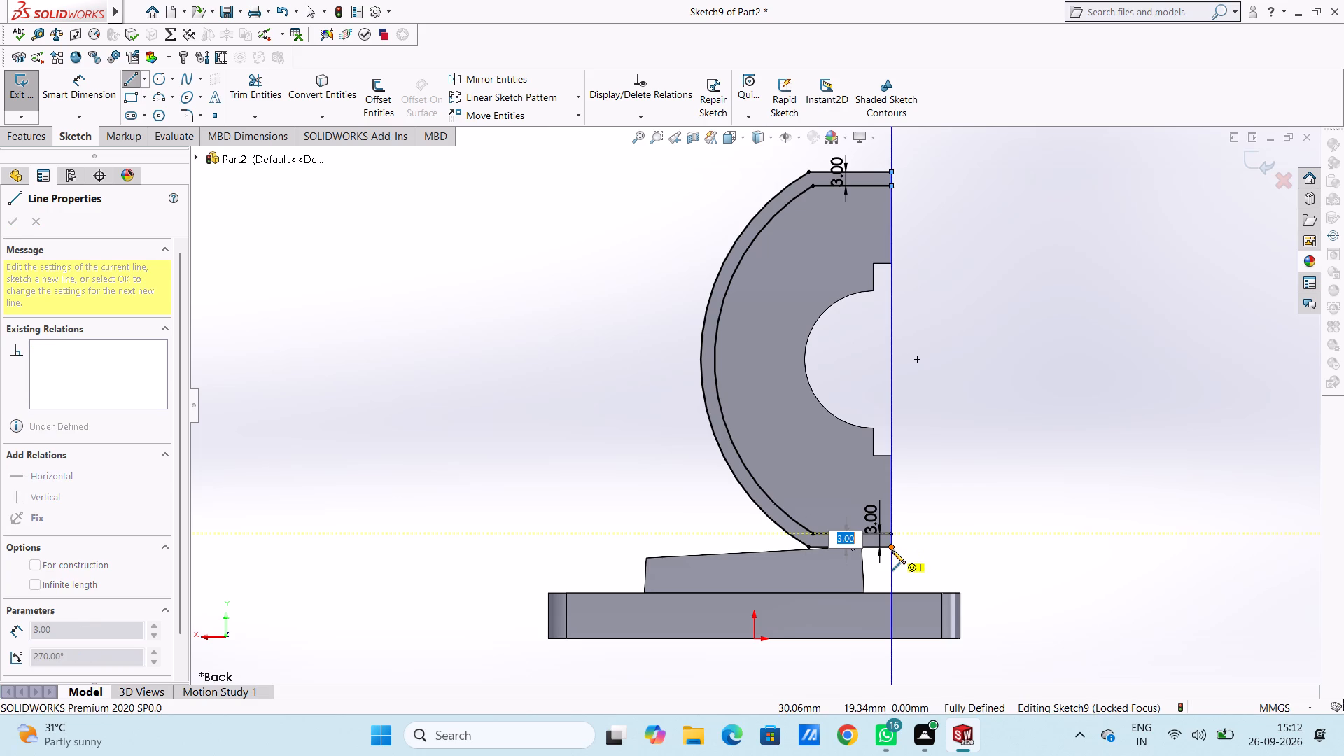
click(892, 550)
key(Escape)
key(Escape)
key(Escape)
key(Escape)
Extrude the closed rim profile 14 mm blind from the sketch plane as a boss merged with the existing bodies.
scroll(949, 398, up, 2)
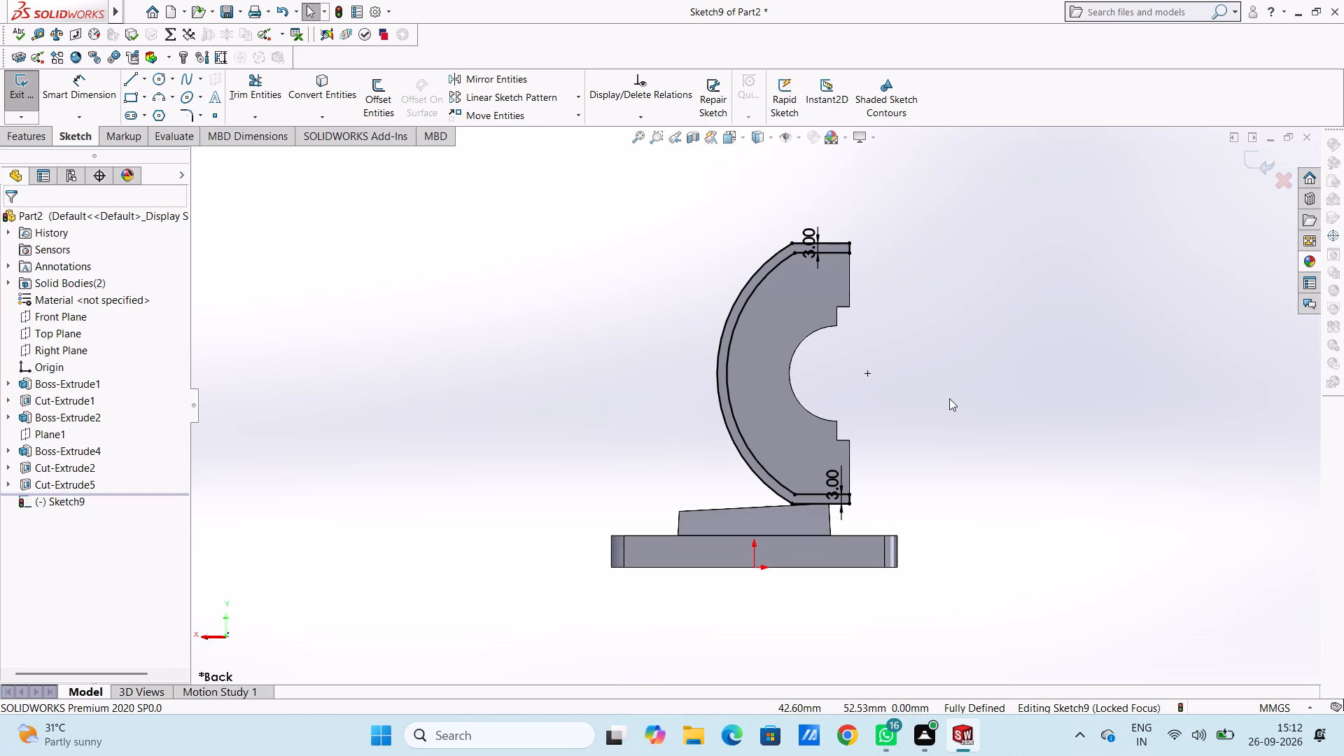
middle_drag(961, 258, 884, 400)
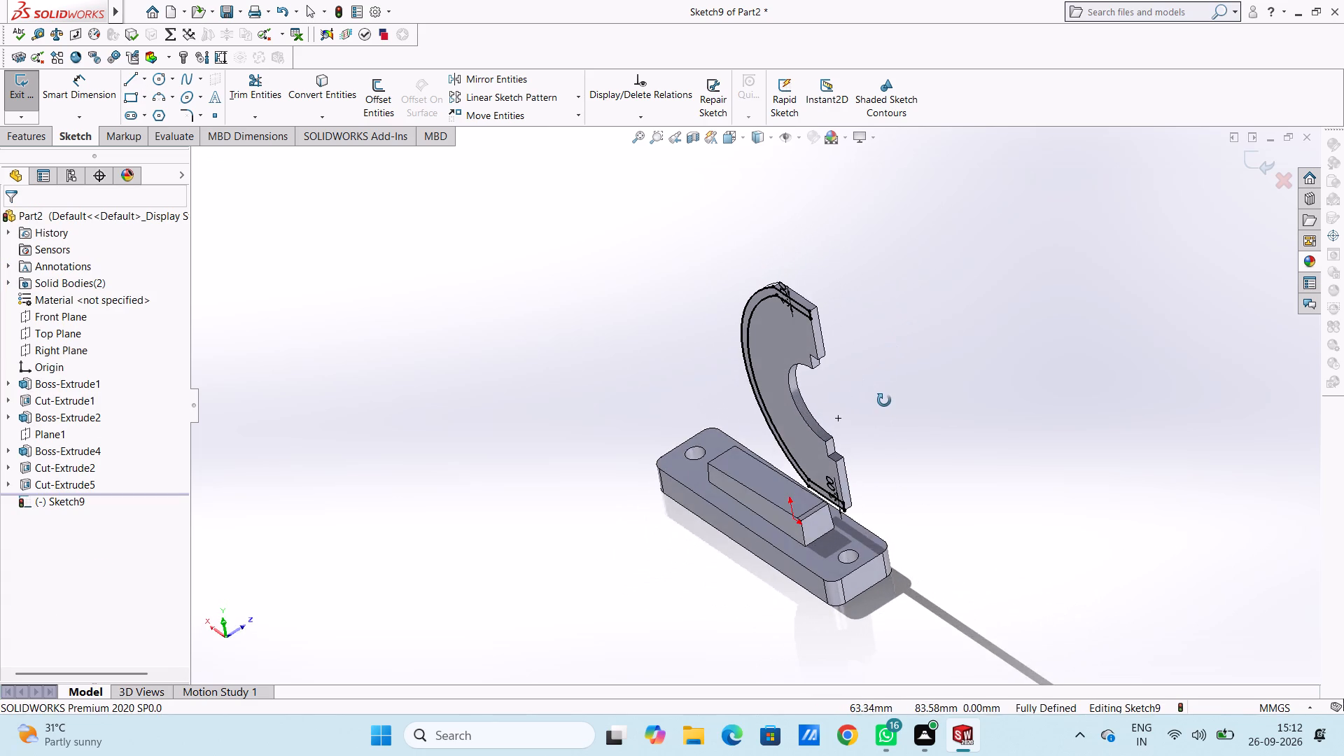
middle_drag(884, 400, 895, 389)
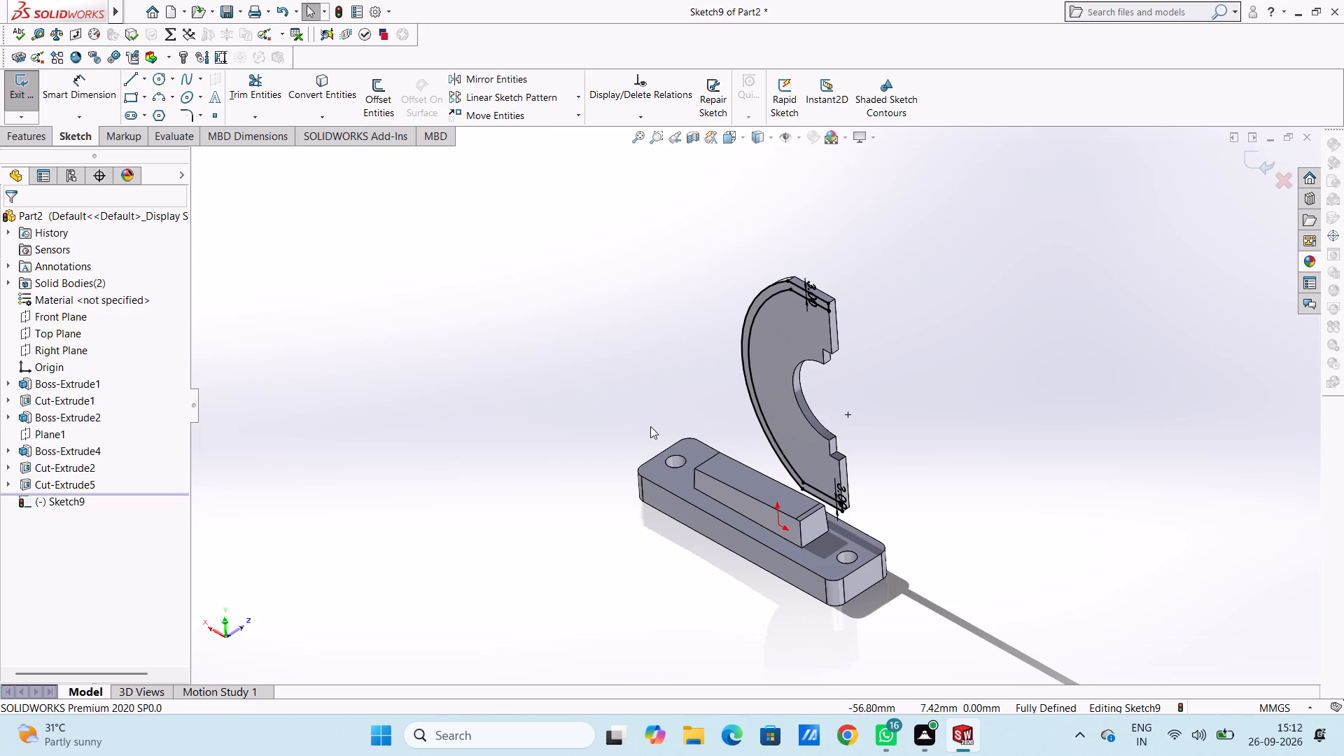
click(39, 132)
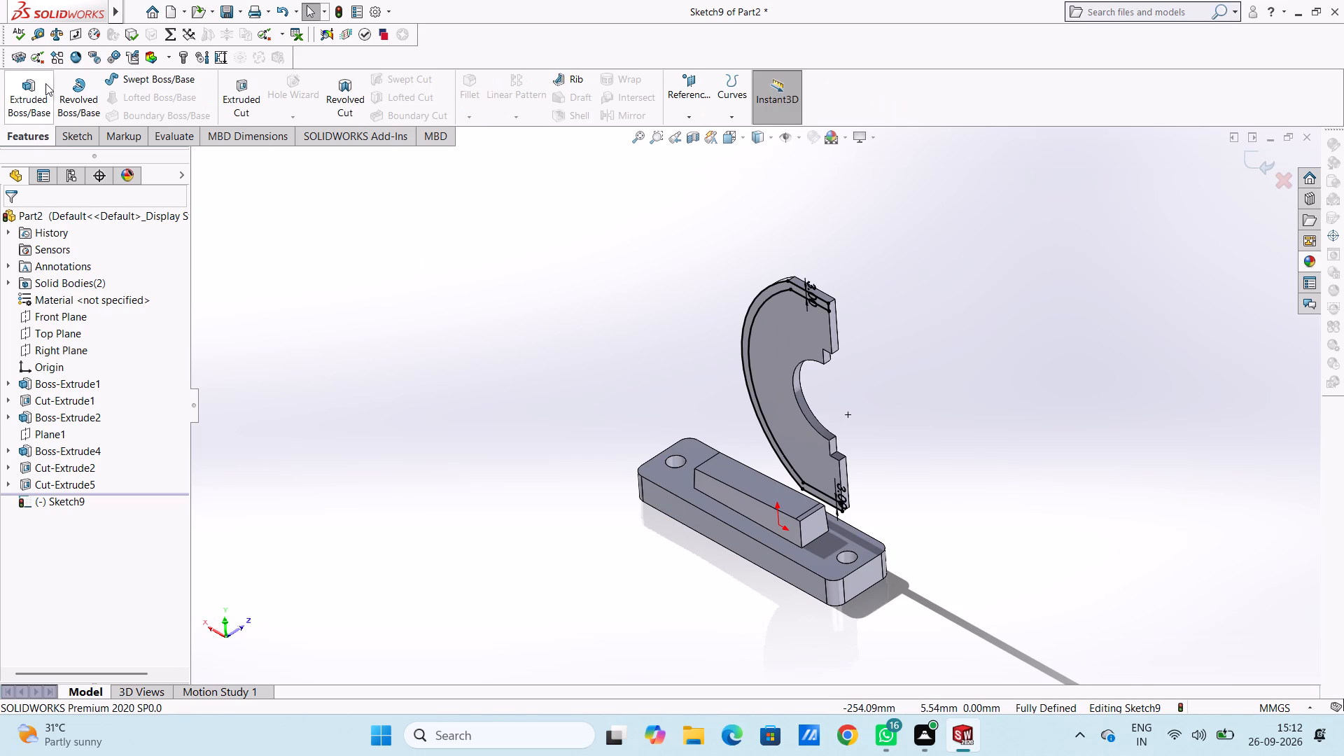
click(36, 99)
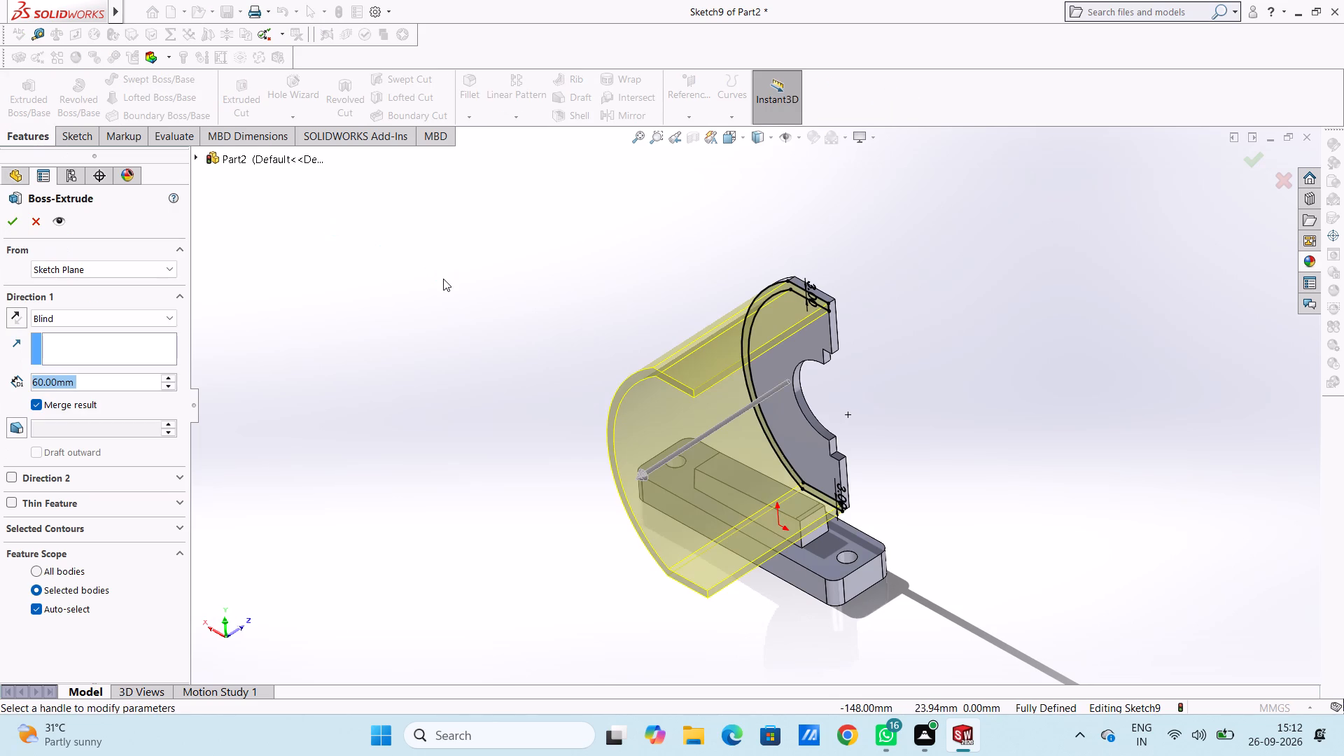
text(14)
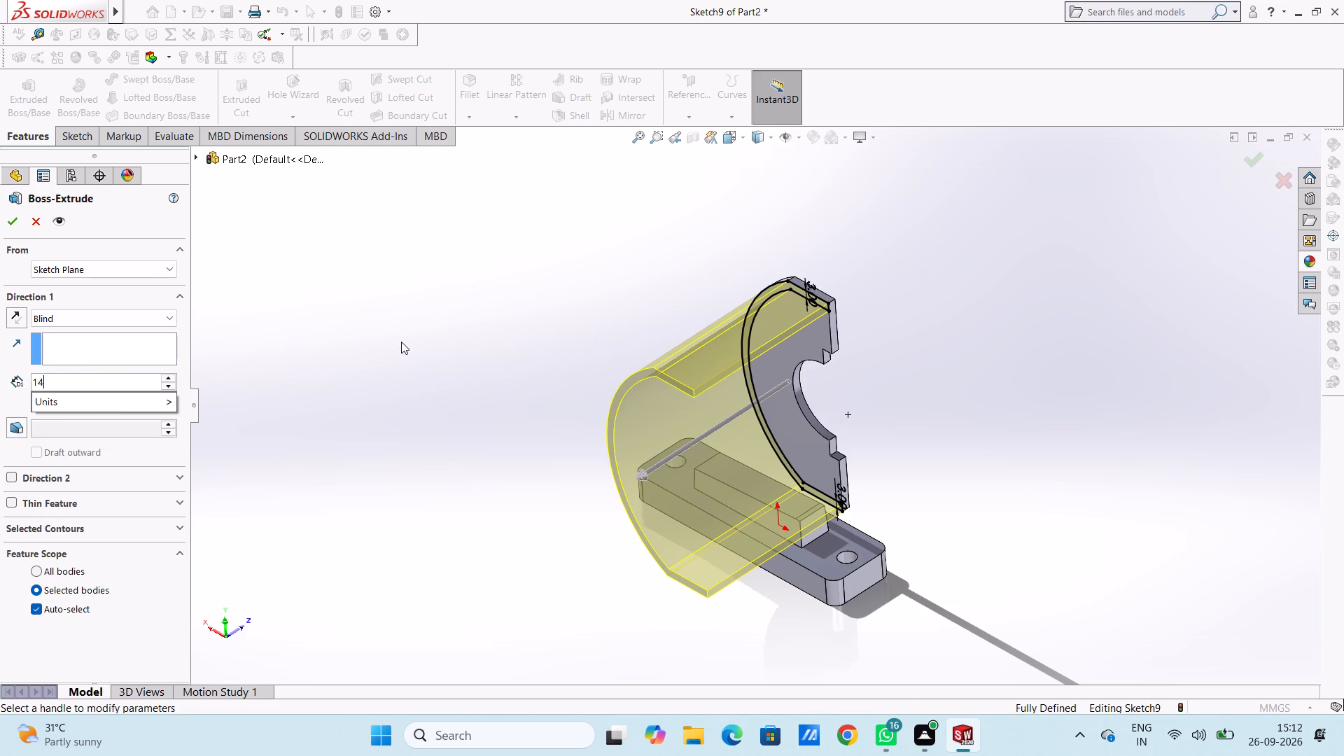
key(Return)
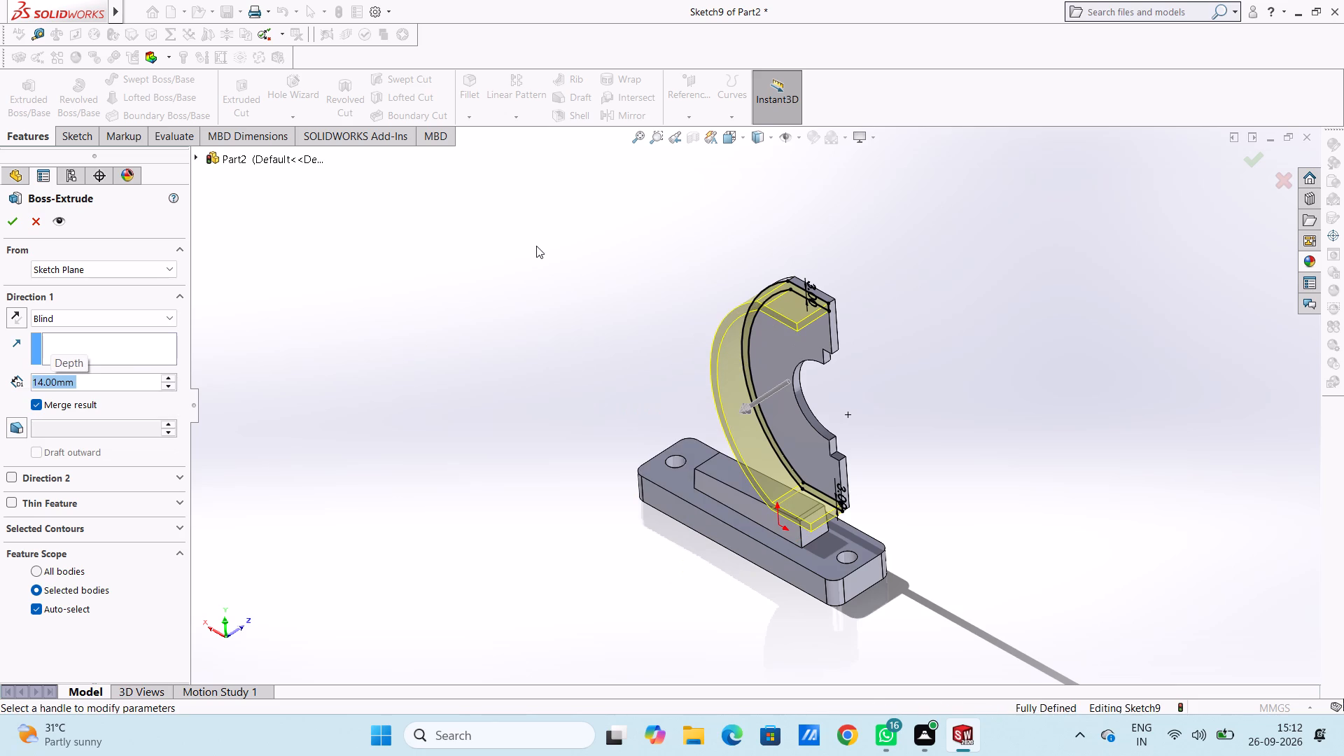
middle_drag(590, 246, 546, 246)
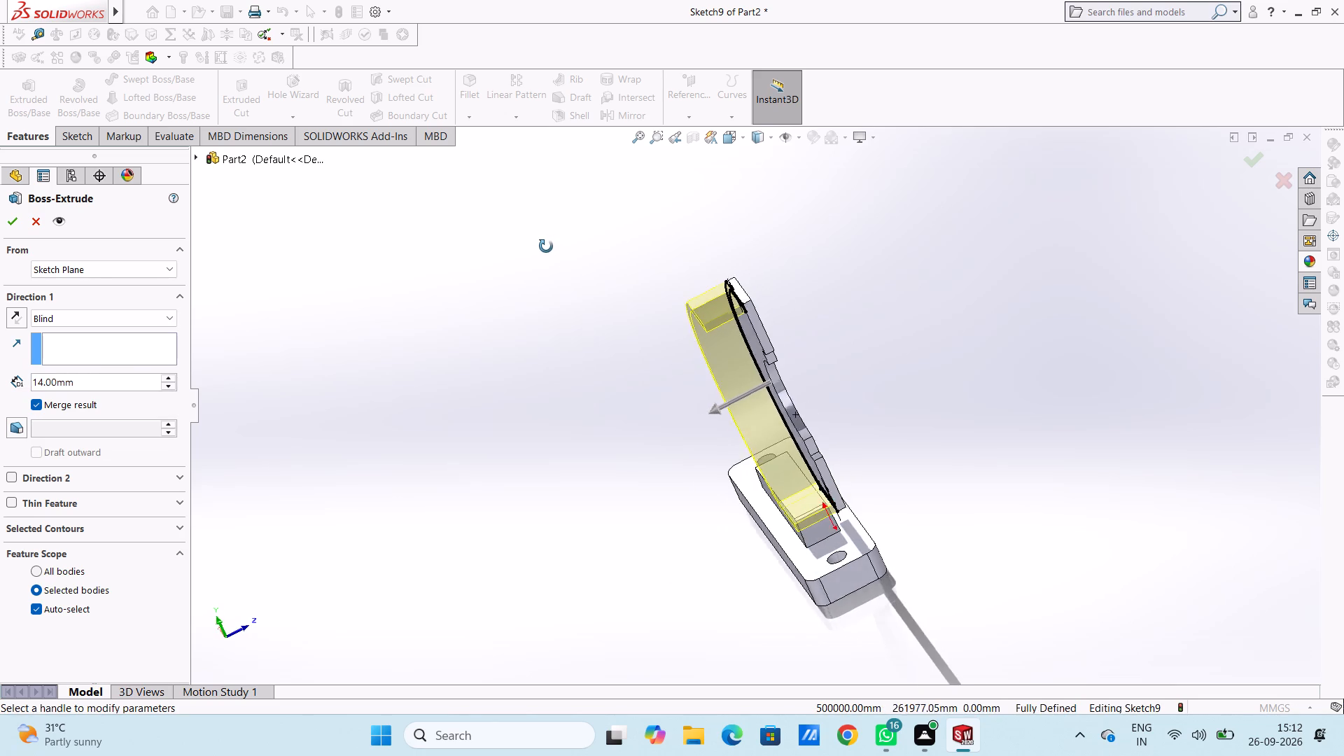
middle_drag(546, 246, 559, 321)
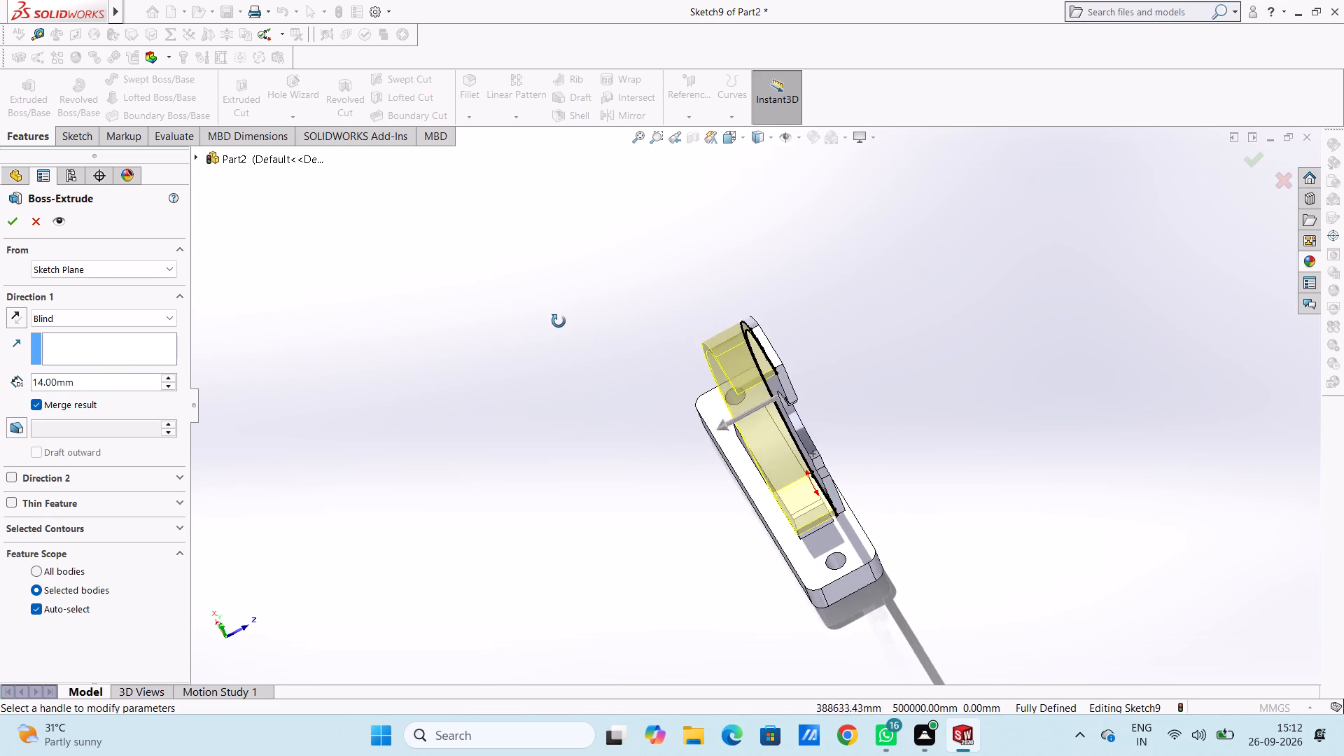
middle_drag(559, 321, 563, 384)
scroll(563, 384, down, 1)
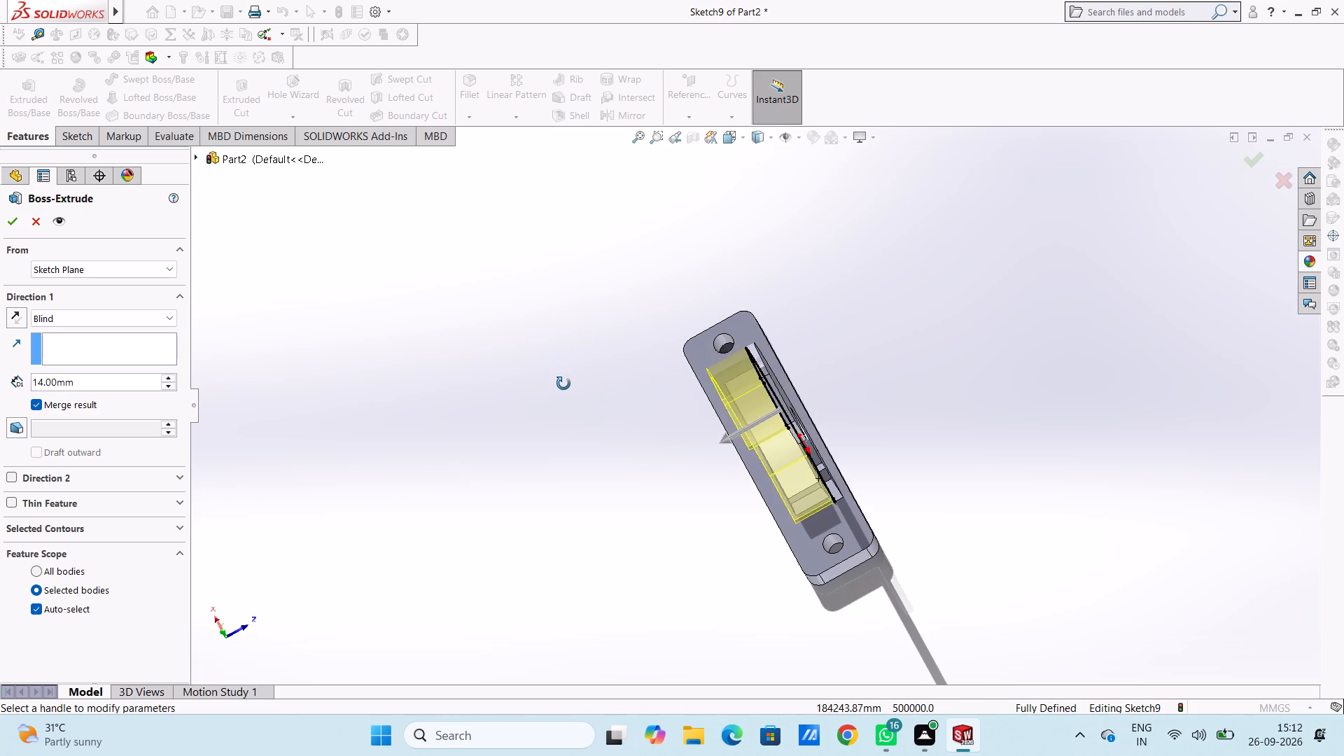
middle_drag(563, 384, 568, 382)
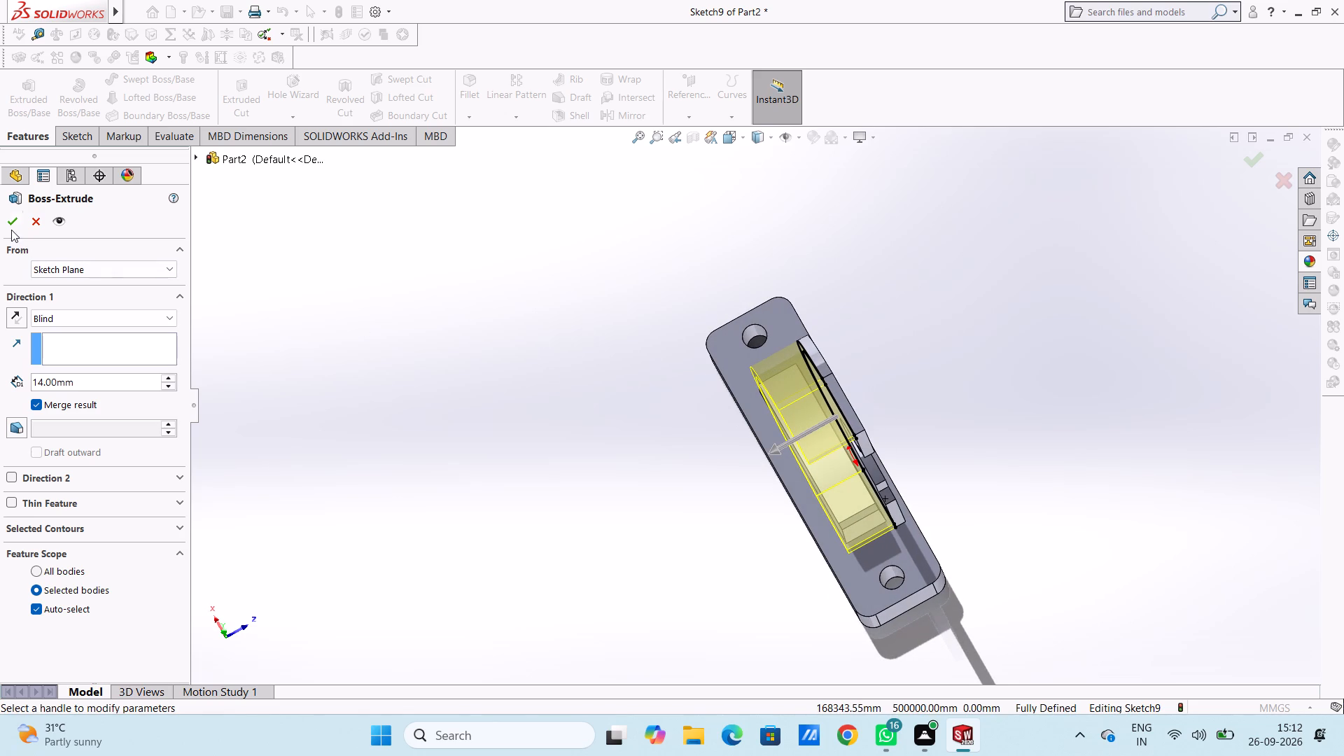
click(10, 225)
click(394, 363)
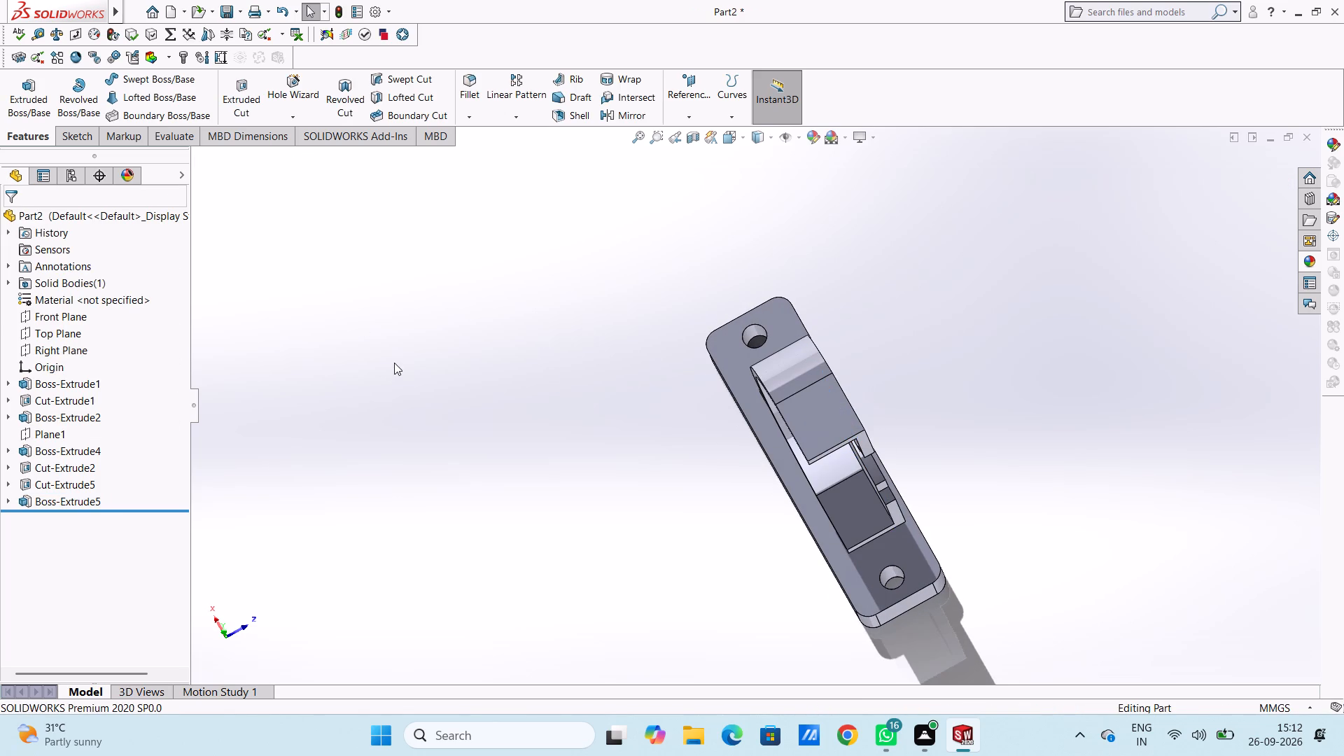
Examine the extruded rim, the arc plate and their seat on the drafted block from all sides.
key(ctrl+7)
middle_drag(394, 272, 398, 272)
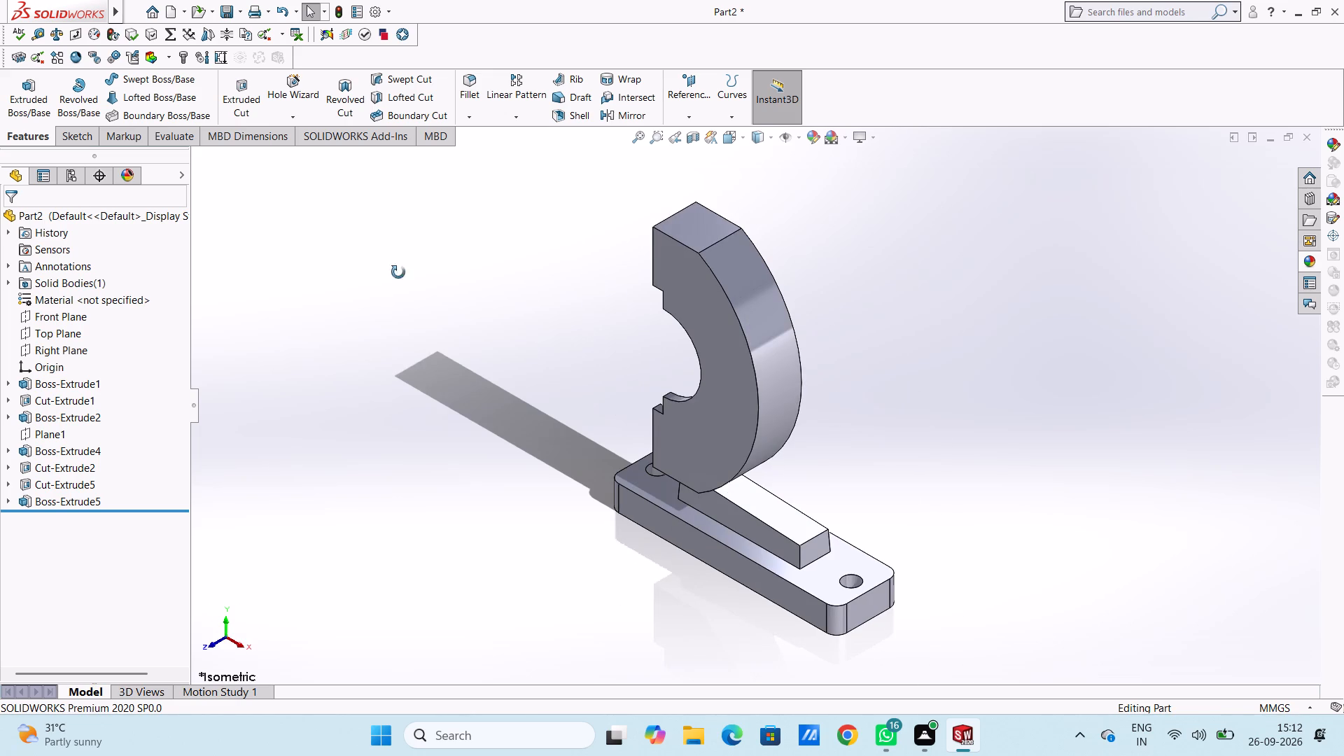
middle_drag(398, 272, 556, 477)
middle_drag(528, 400, 453, 410)
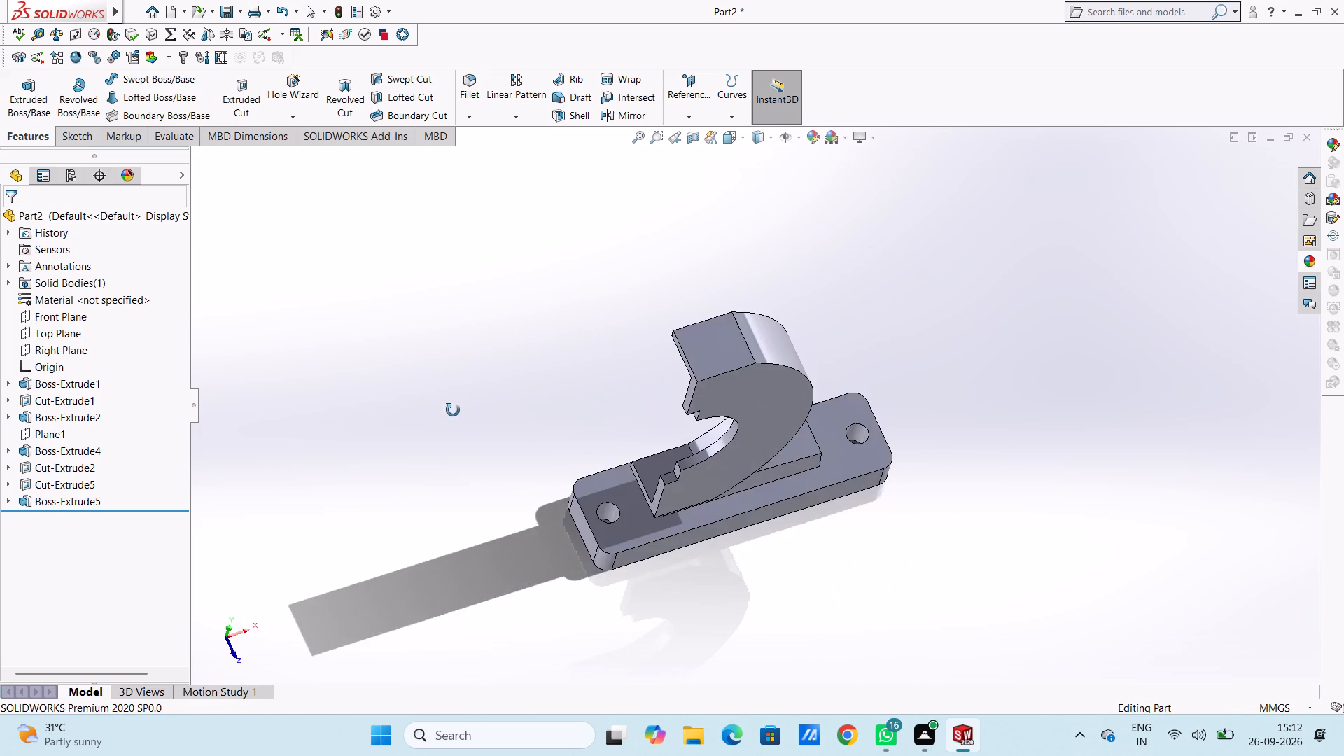
middle_drag(453, 410, 528, 357)
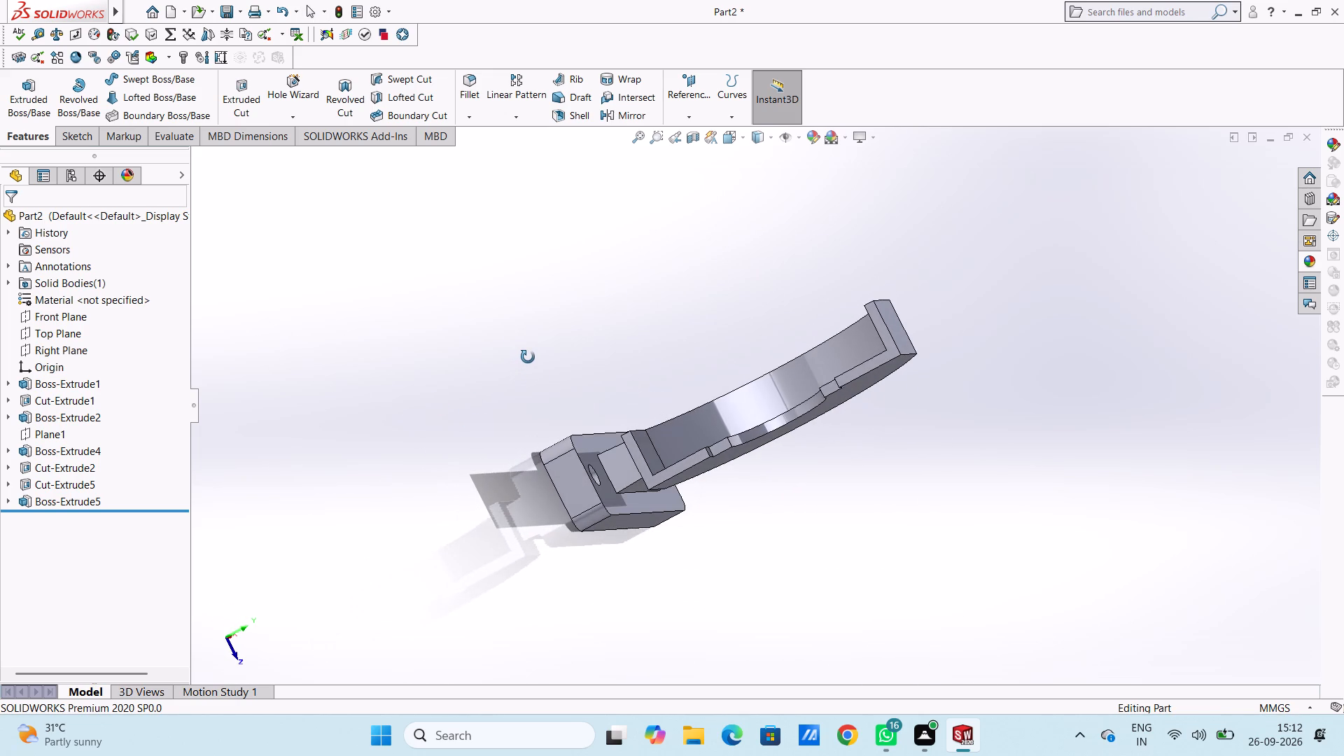
middle_drag(528, 357, 548, 349)
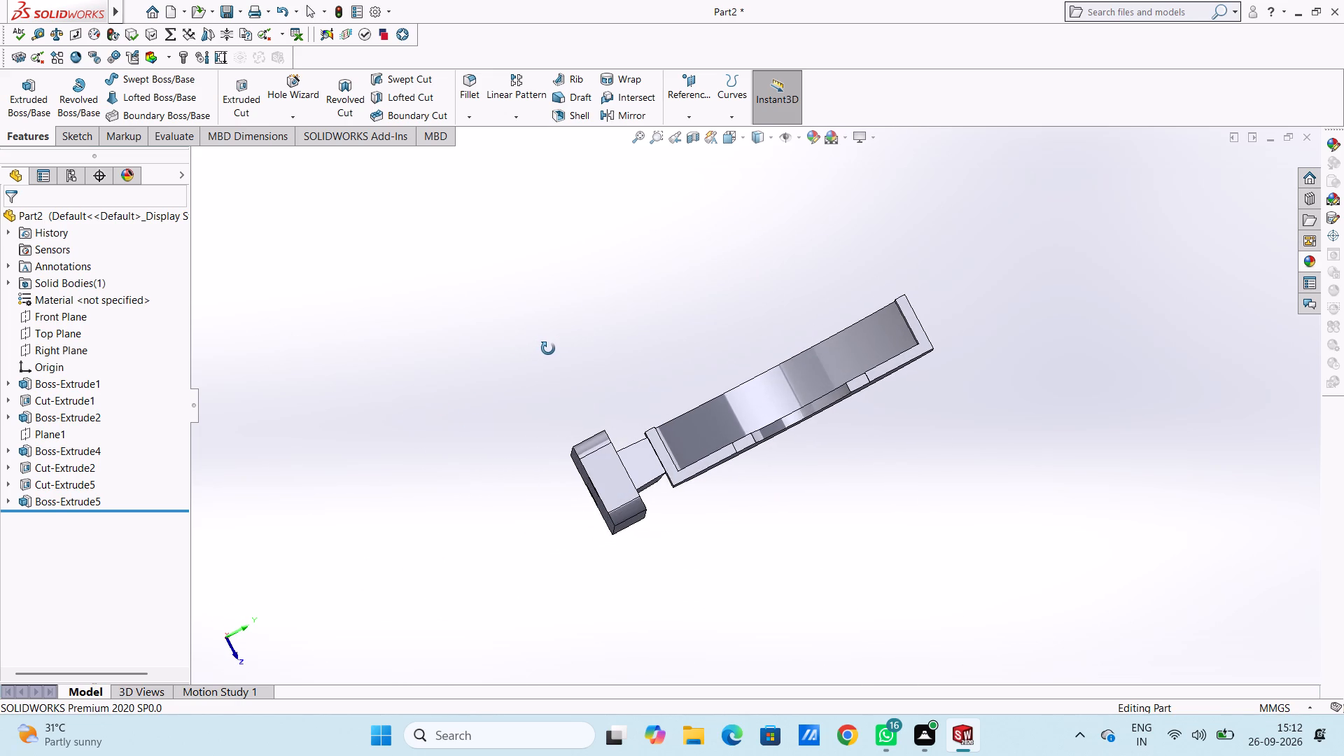
middle_drag(548, 349, 545, 412)
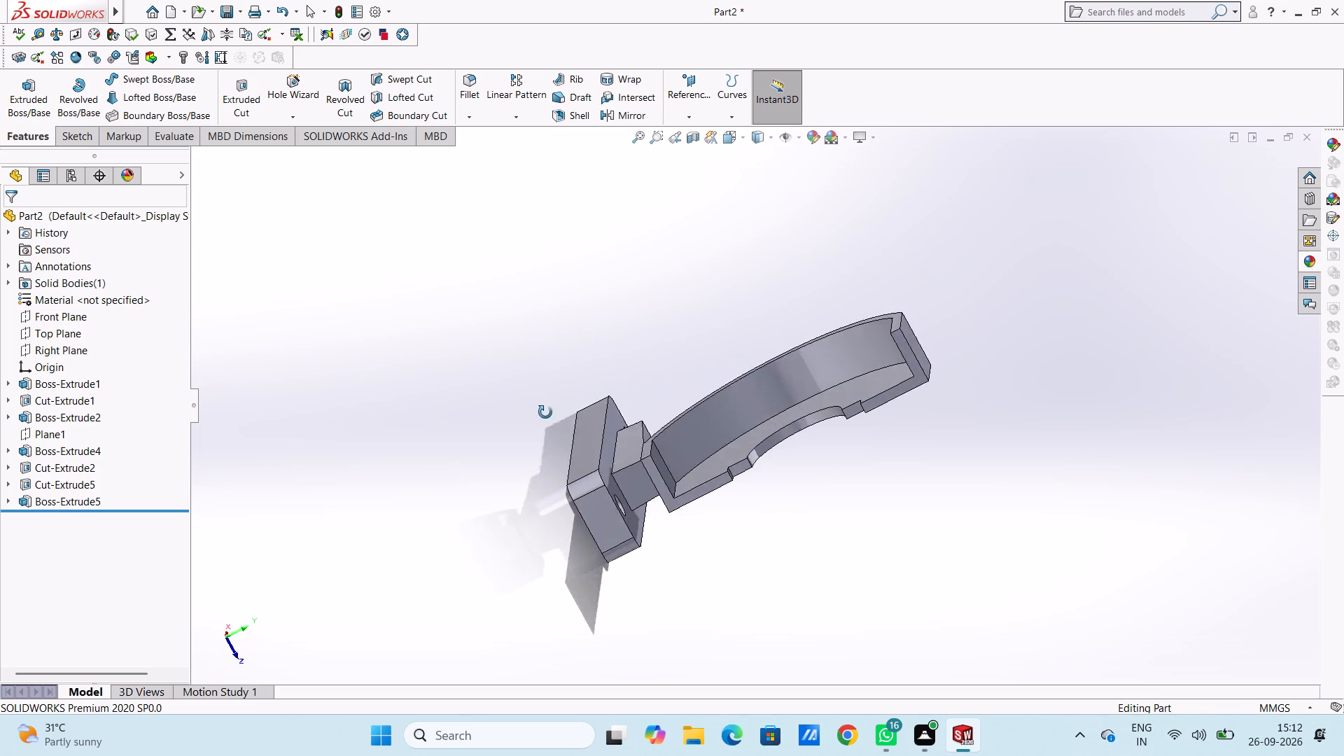
middle_drag(545, 412, 628, 561)
middle_drag(603, 286, 586, 290)
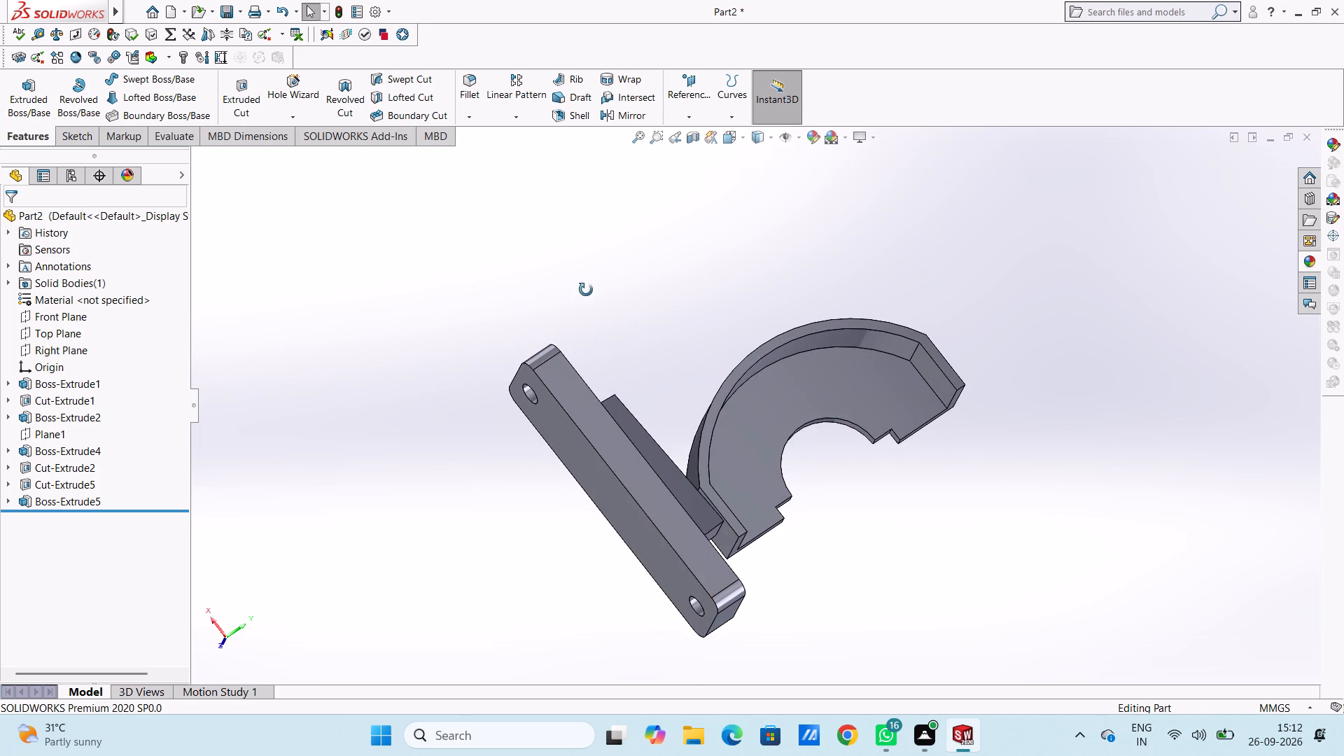
middle_drag(586, 290, 486, 258)
scroll(519, 314, down, 1)
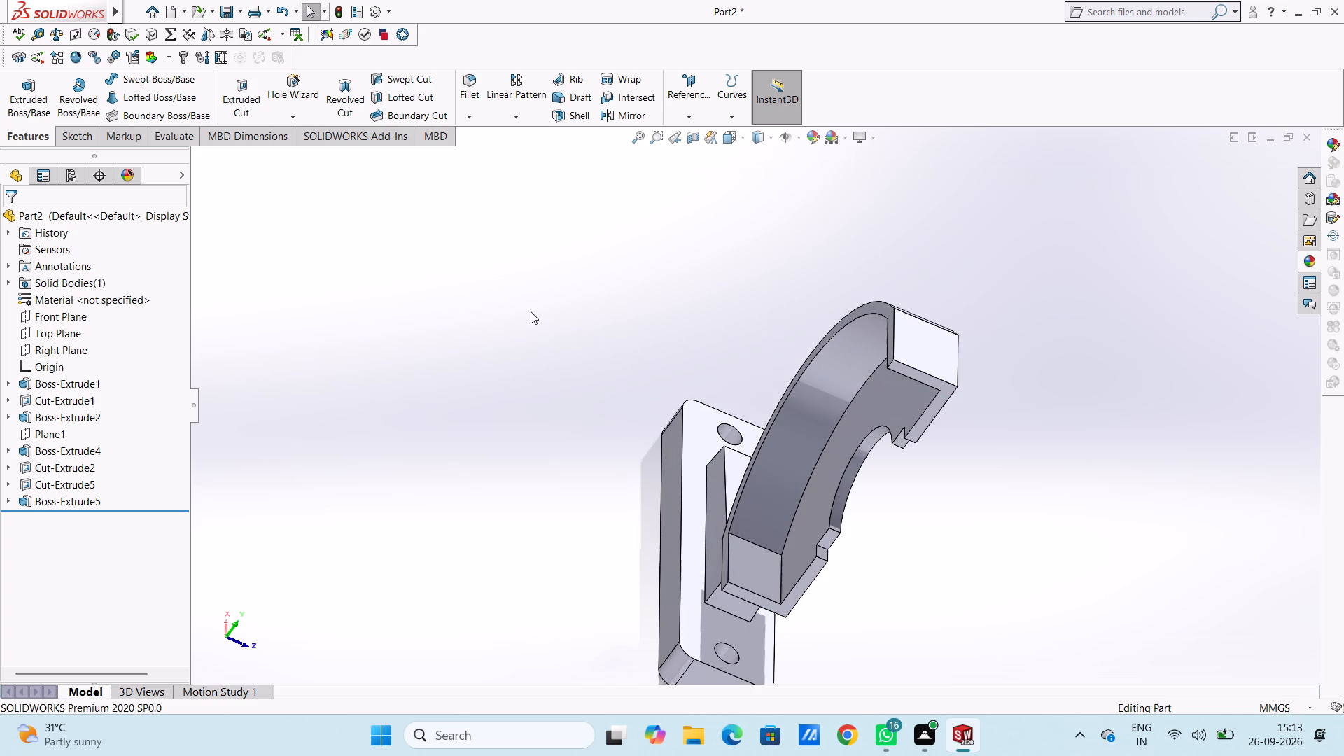
middle_drag(544, 302, 533, 288)
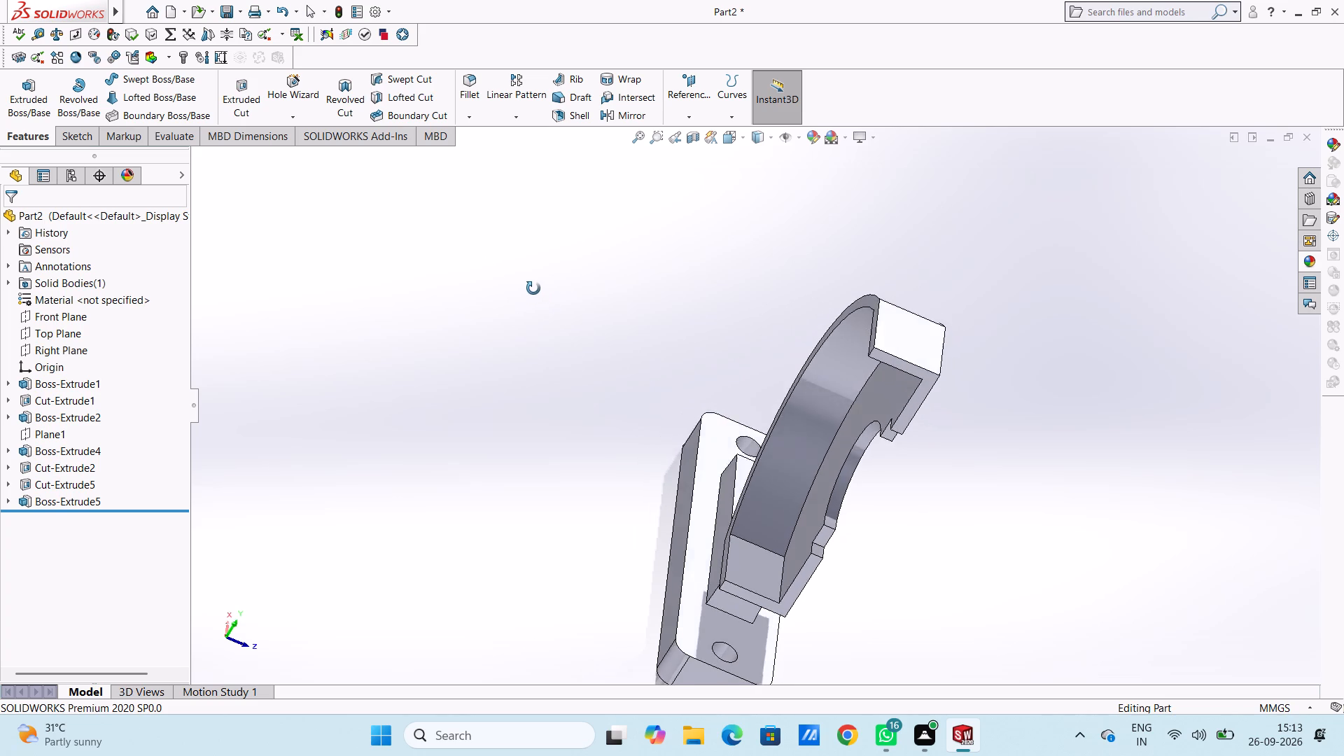
middle_drag(533, 288, 505, 228)
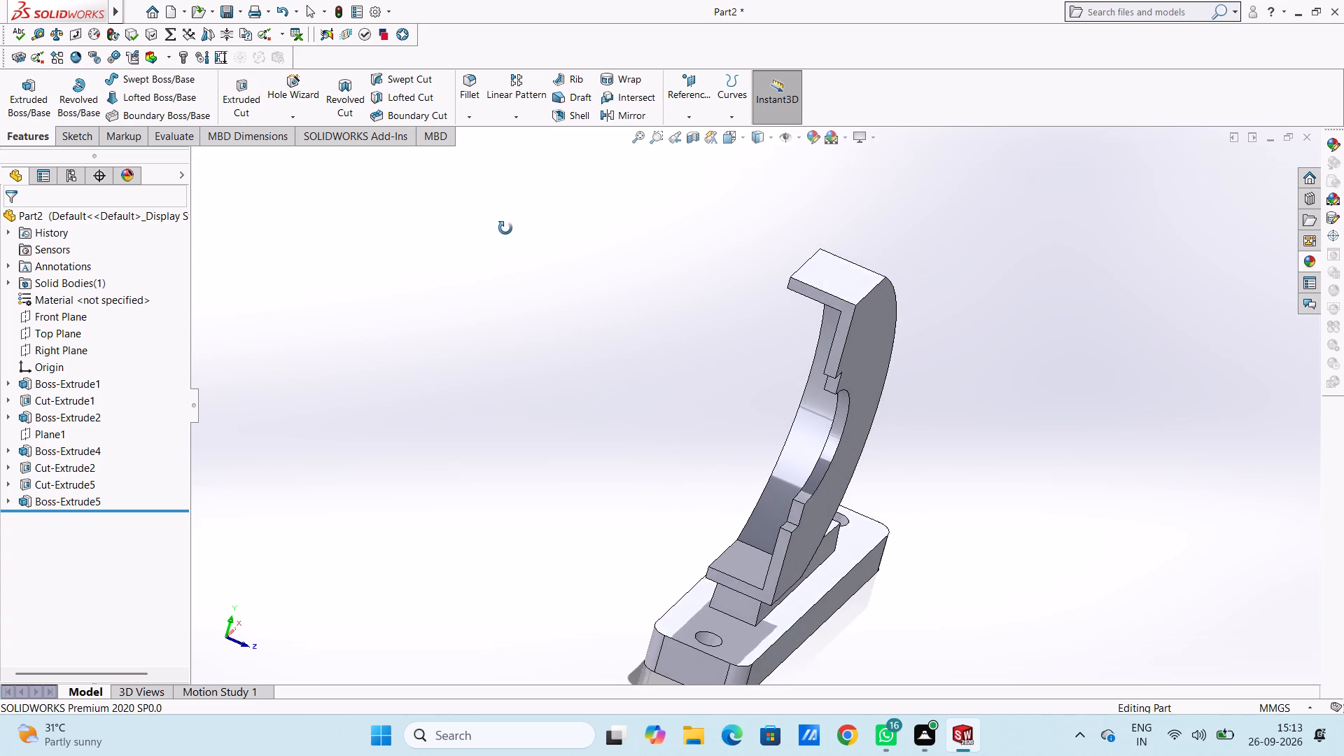
middle_drag(505, 228, 503, 201)
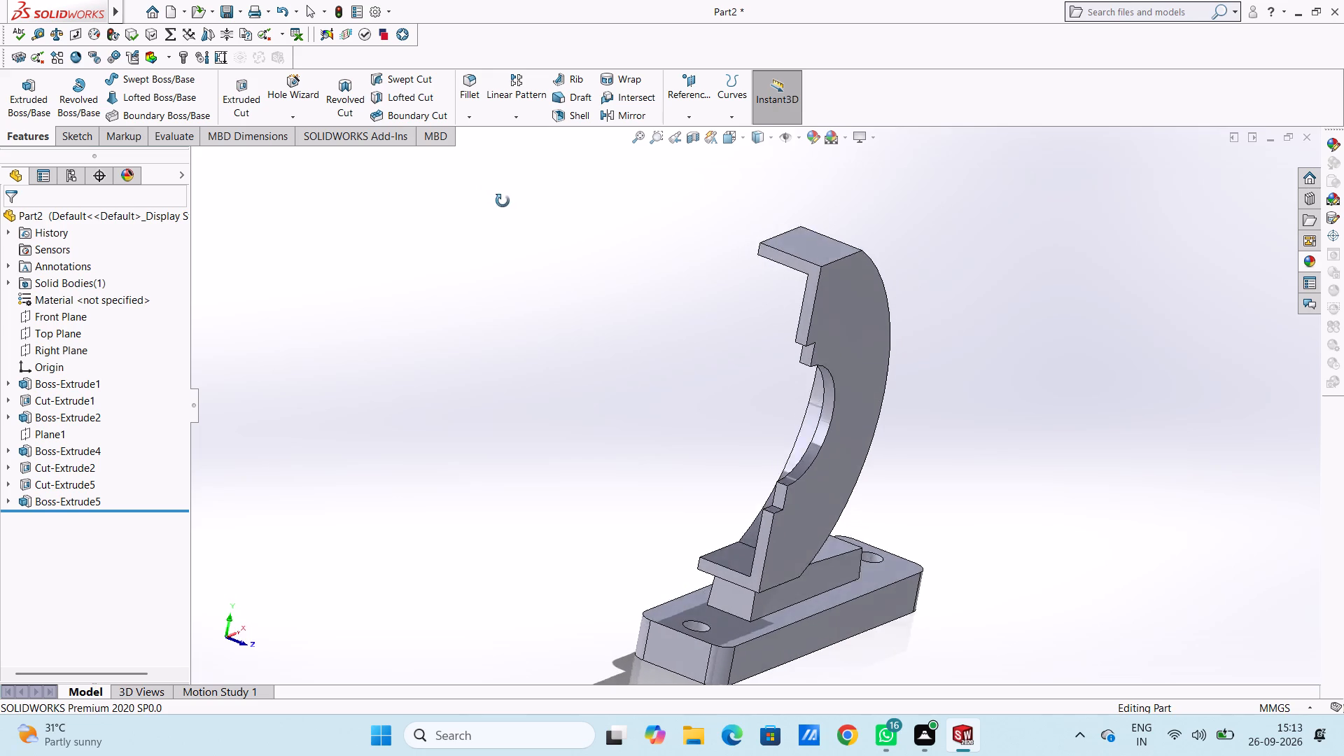
middle_drag(503, 201, 519, 300)
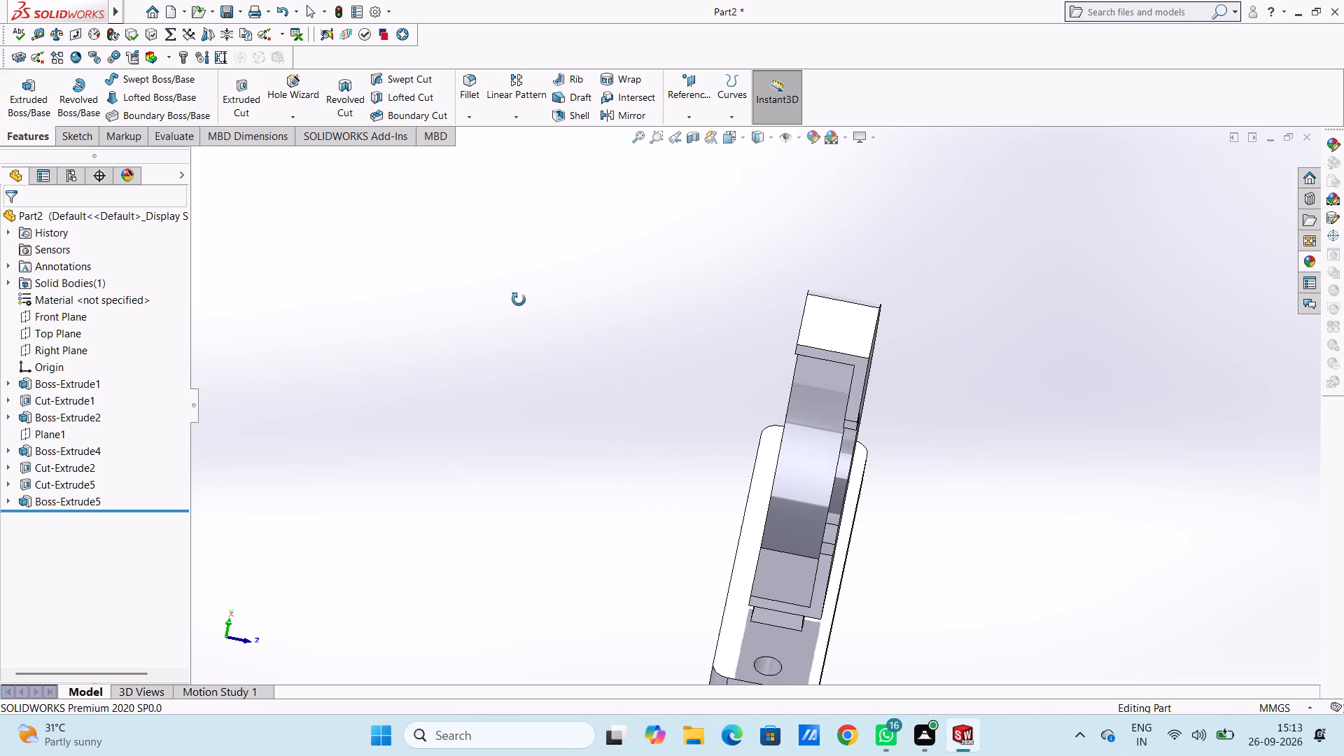
middle_drag(519, 300, 535, 306)
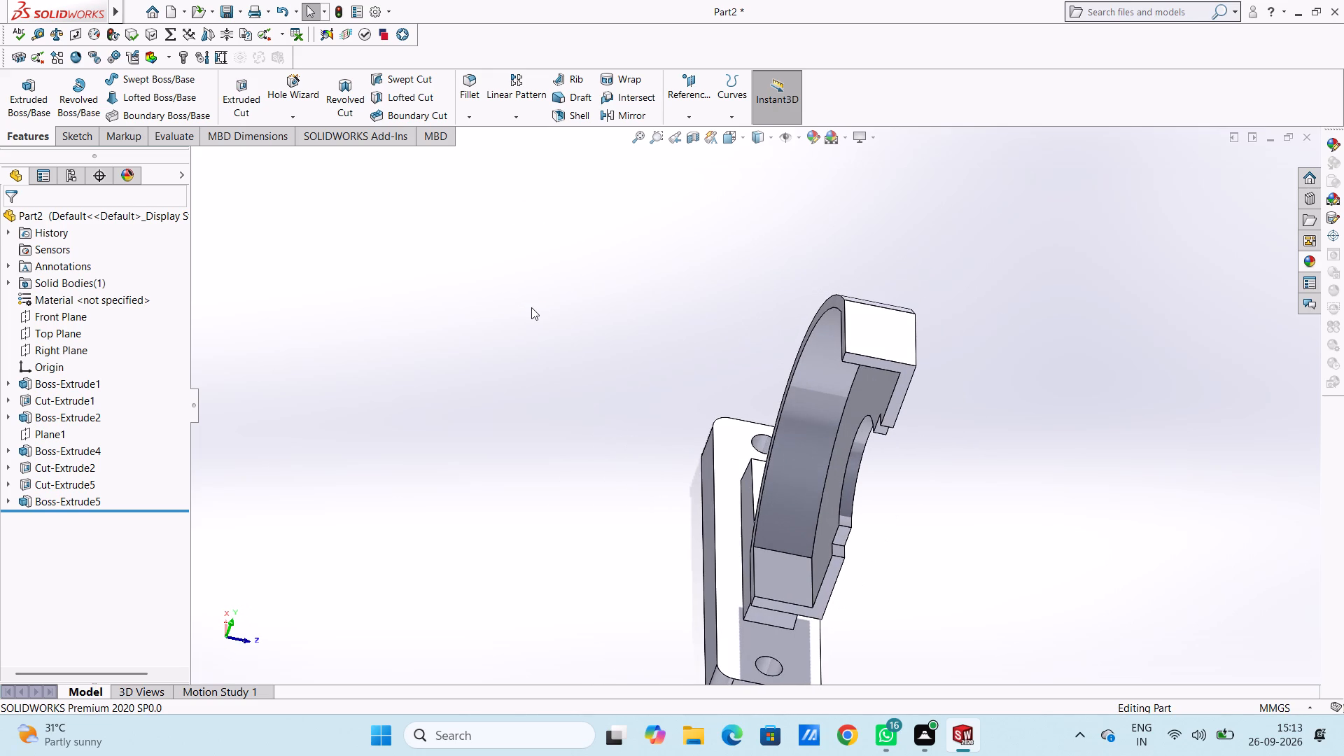
Start a new sketch on the extruded rim's narrow end face, seen in the Back view.
key(ctrl+2)
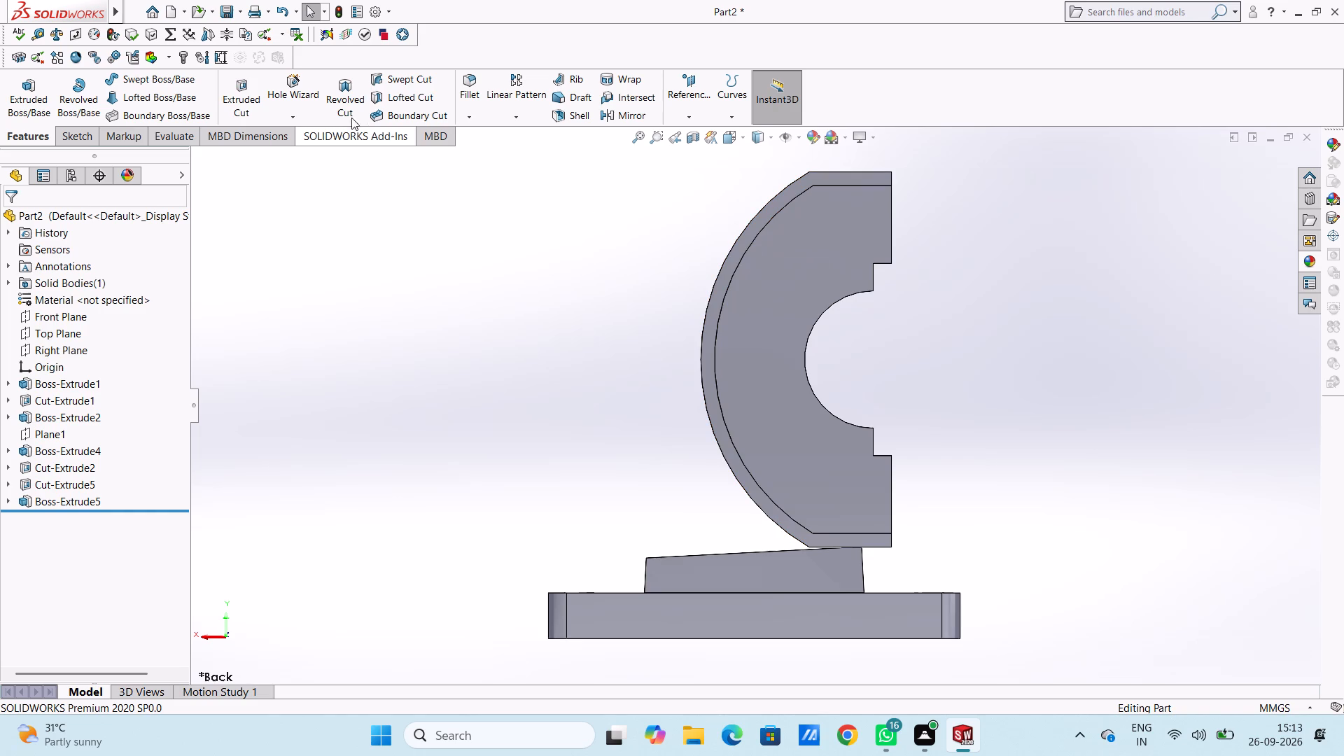
click(760, 225)
click(818, 186)
click(581, 230)
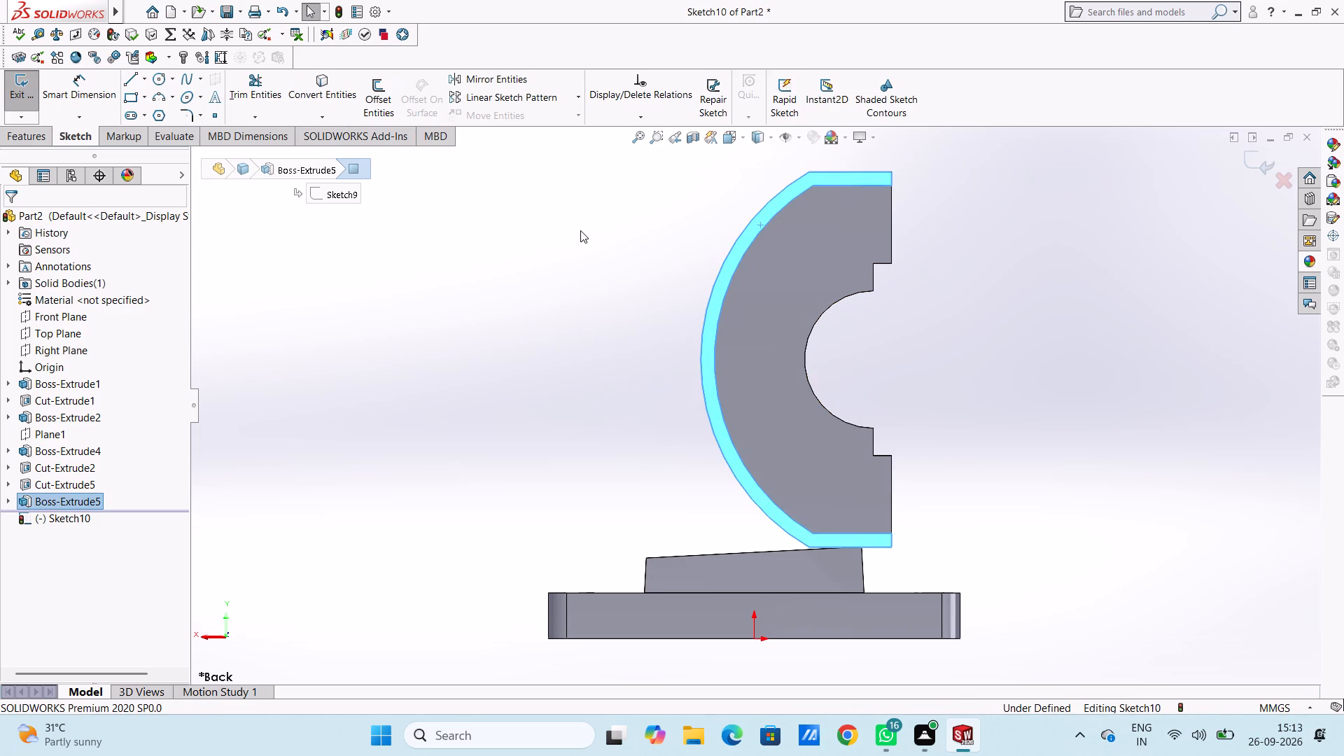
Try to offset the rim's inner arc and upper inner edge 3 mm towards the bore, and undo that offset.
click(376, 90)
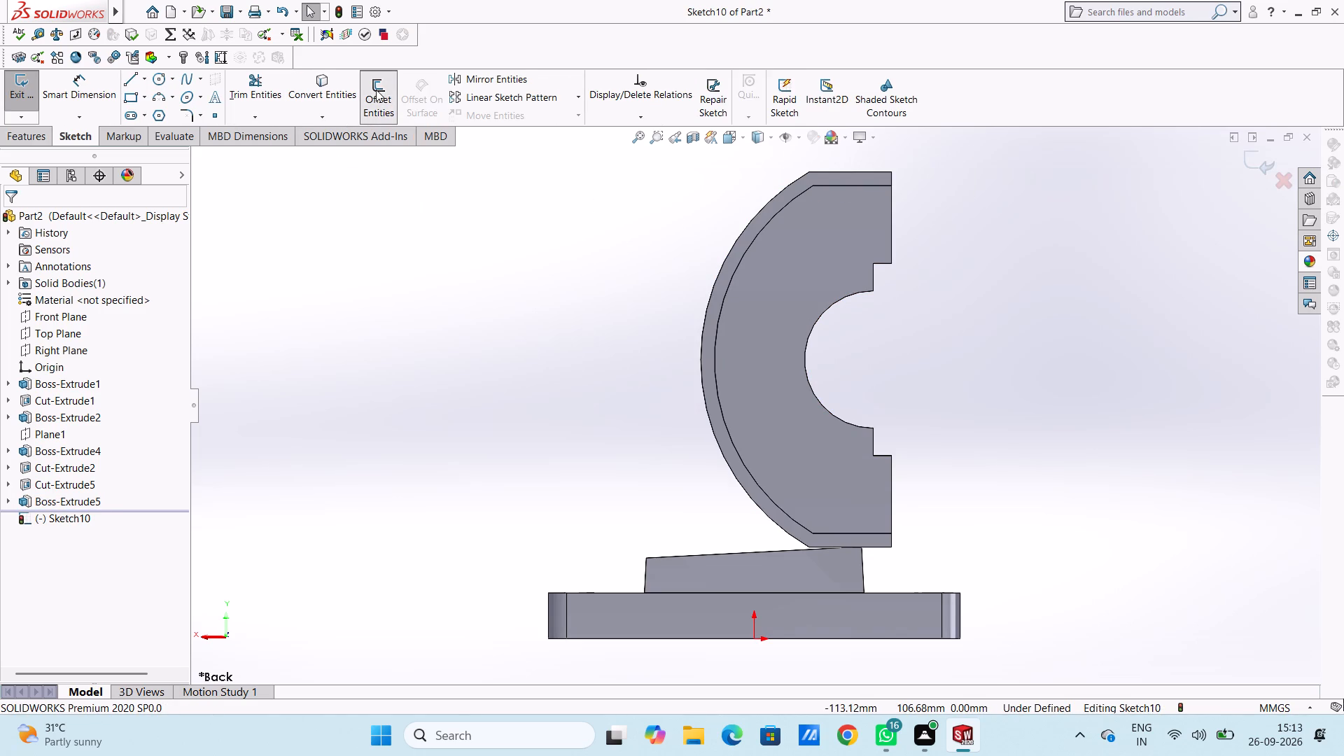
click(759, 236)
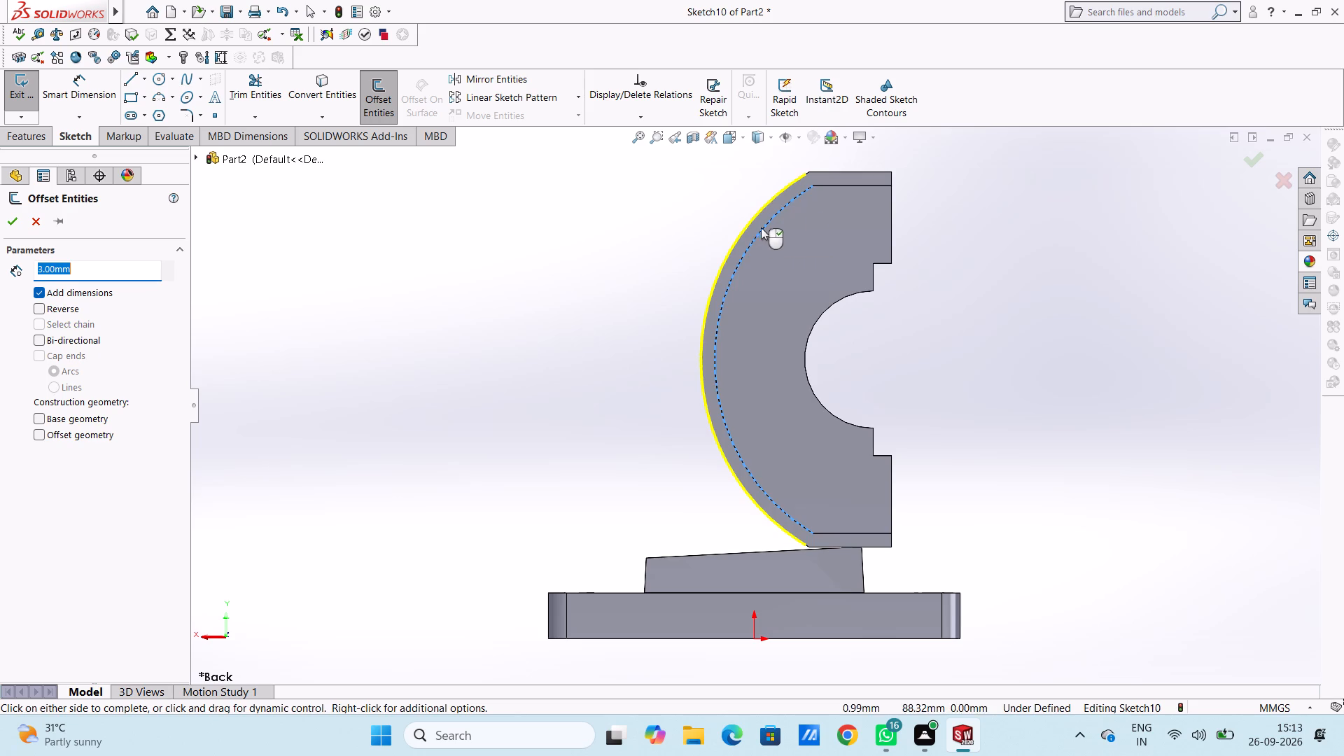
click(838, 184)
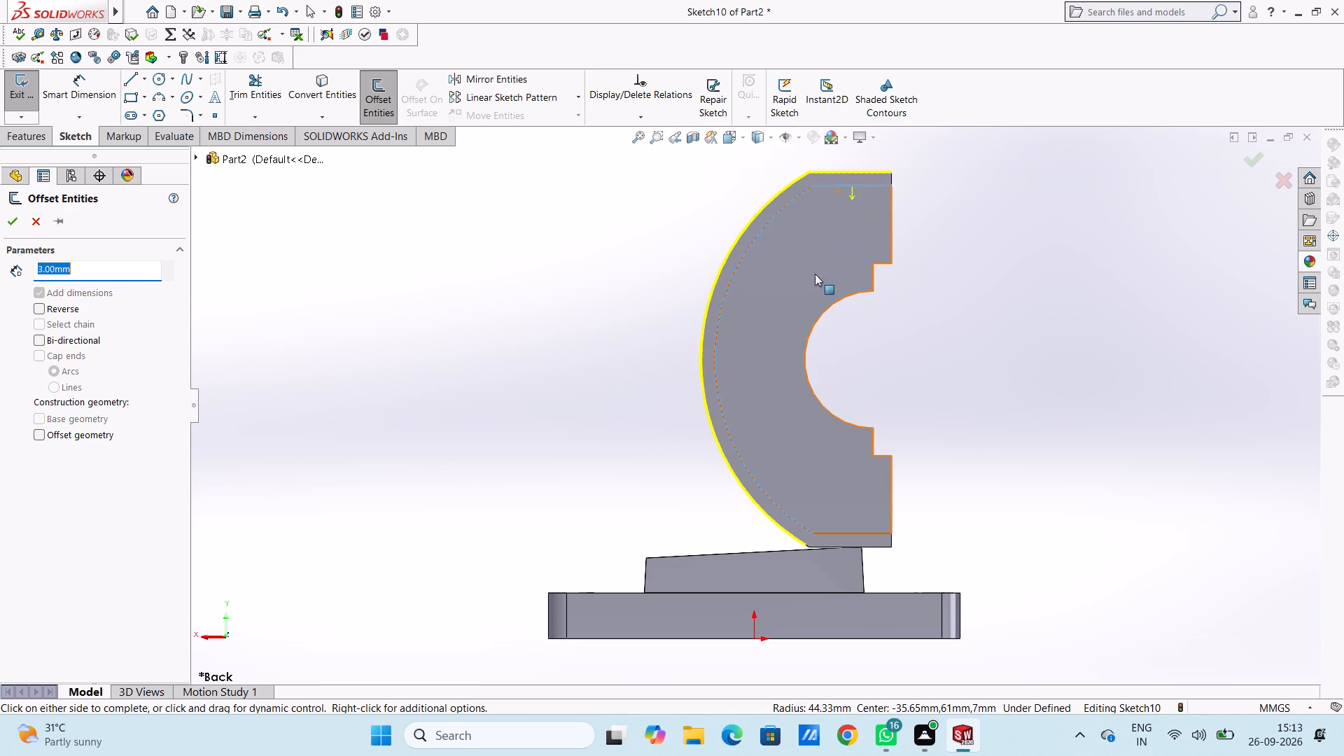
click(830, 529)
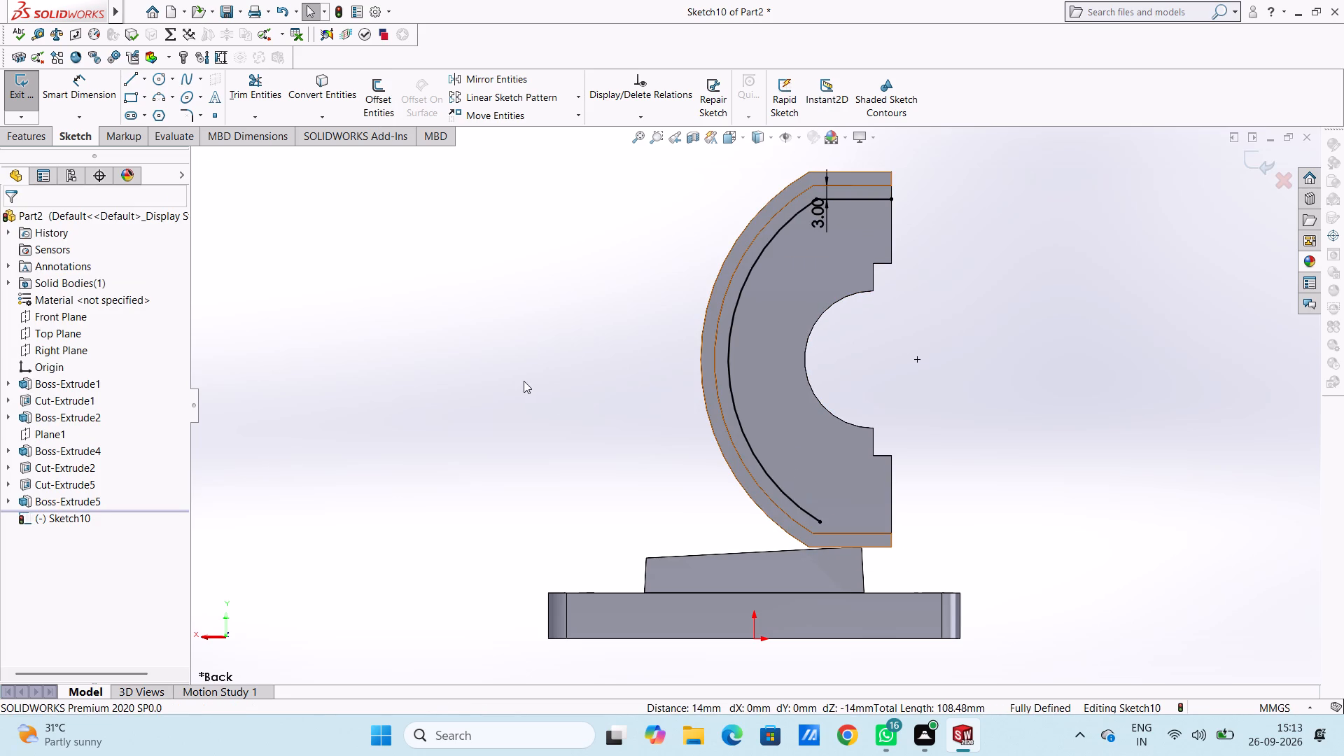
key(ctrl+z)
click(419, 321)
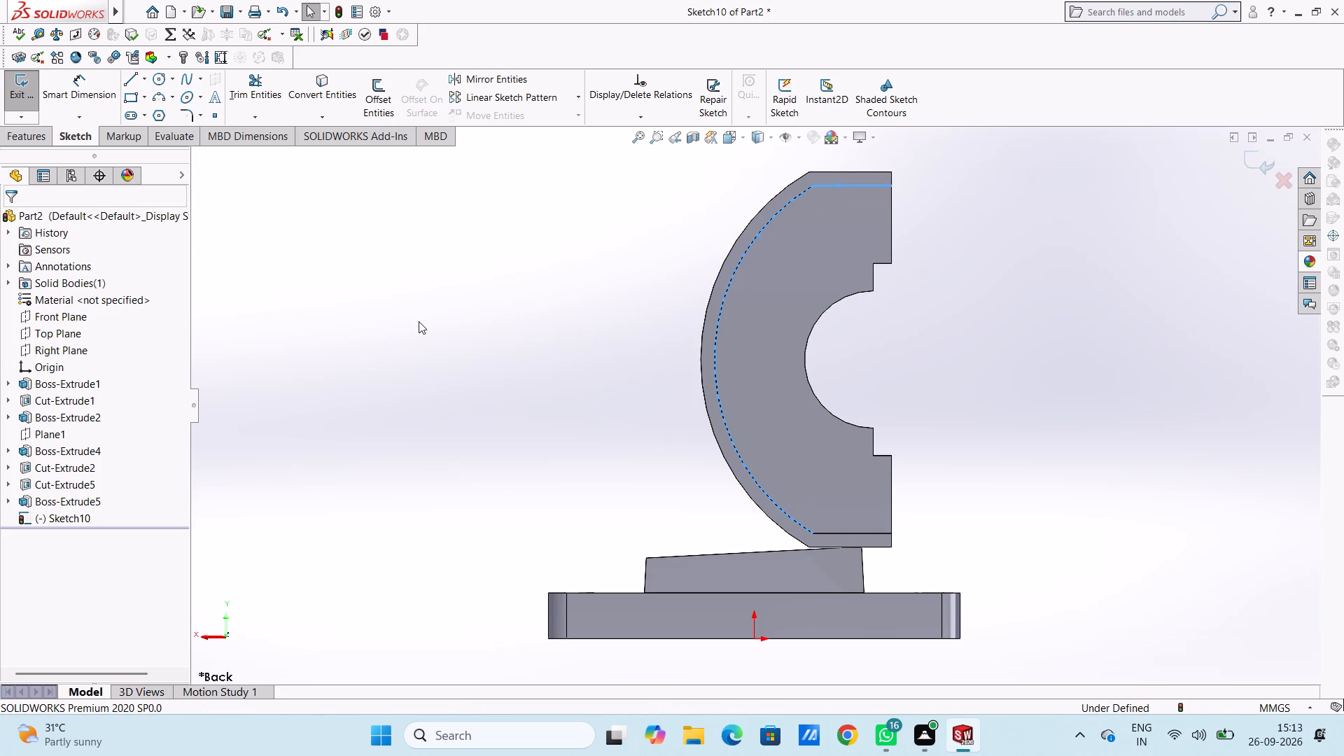
Offset the rim's inner arc and both adjoining straight edges 3 mm outward onto the outer rim outline.
click(360, 82)
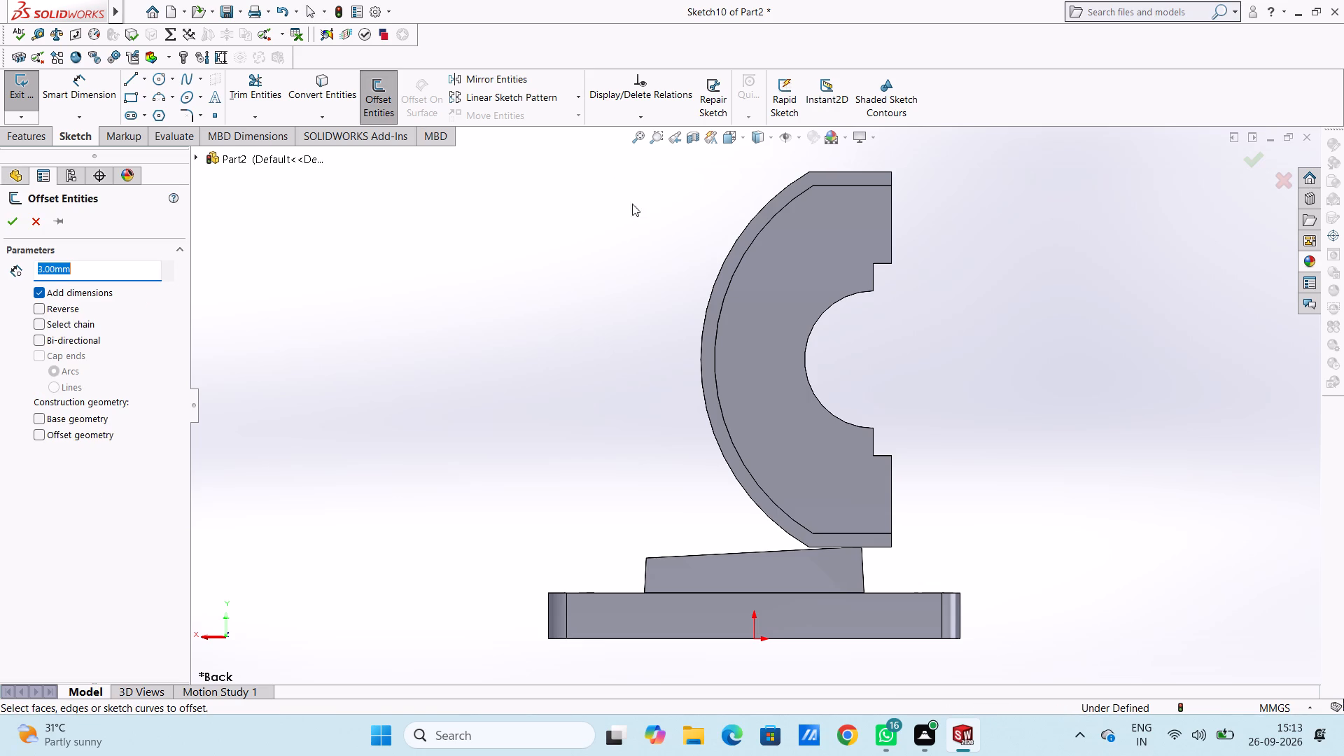
click(740, 266)
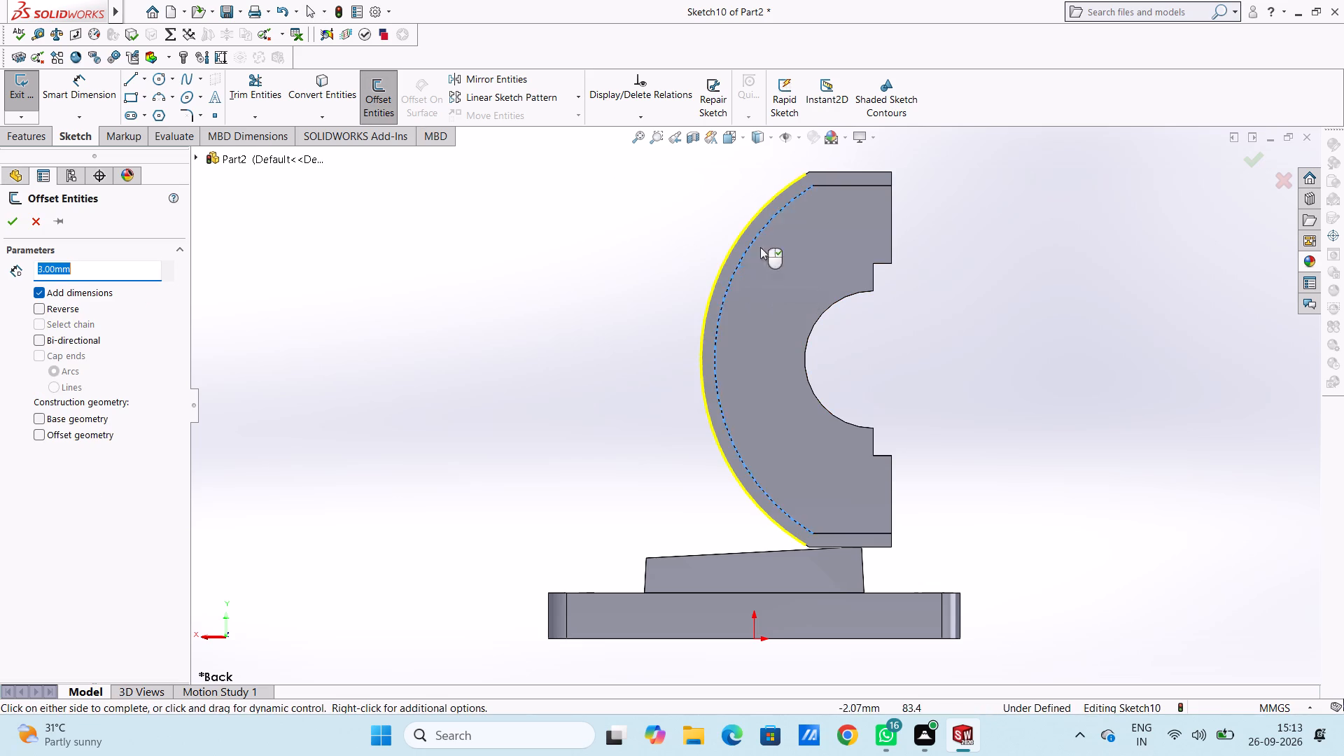
click(839, 185)
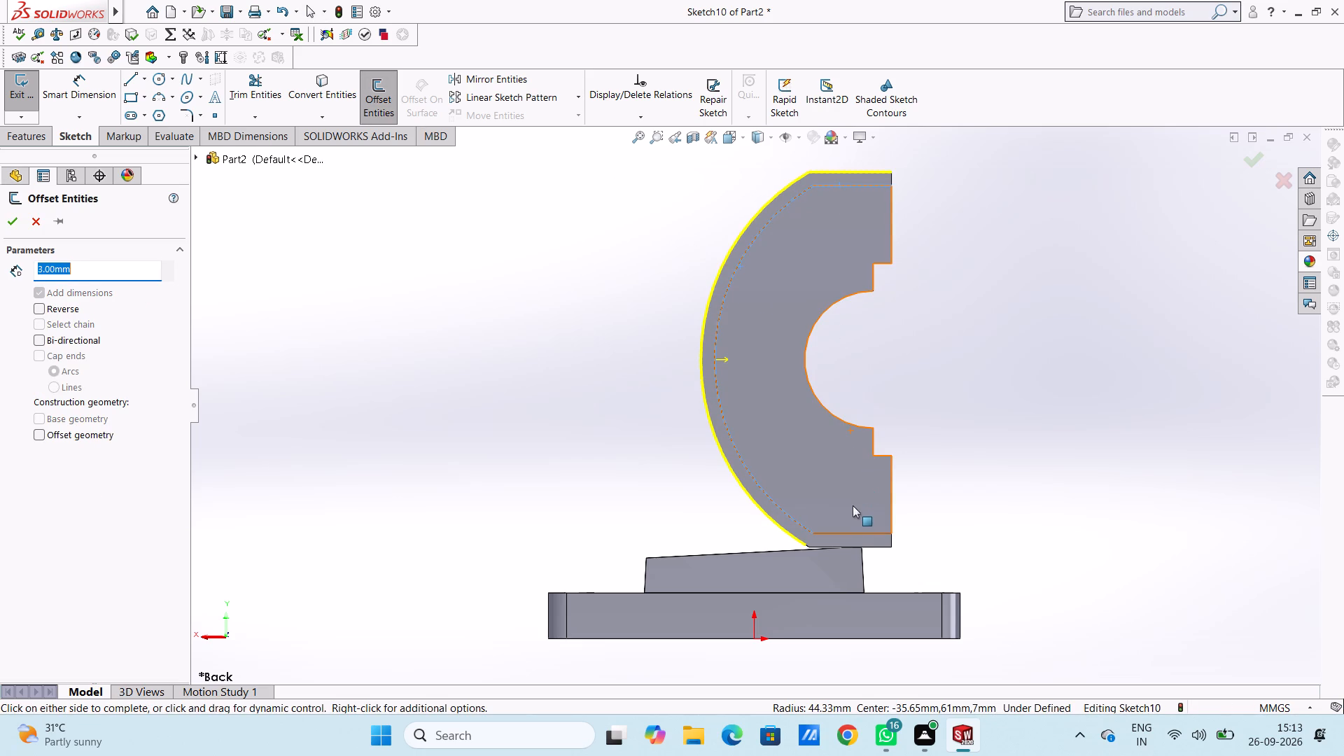
click(854, 533)
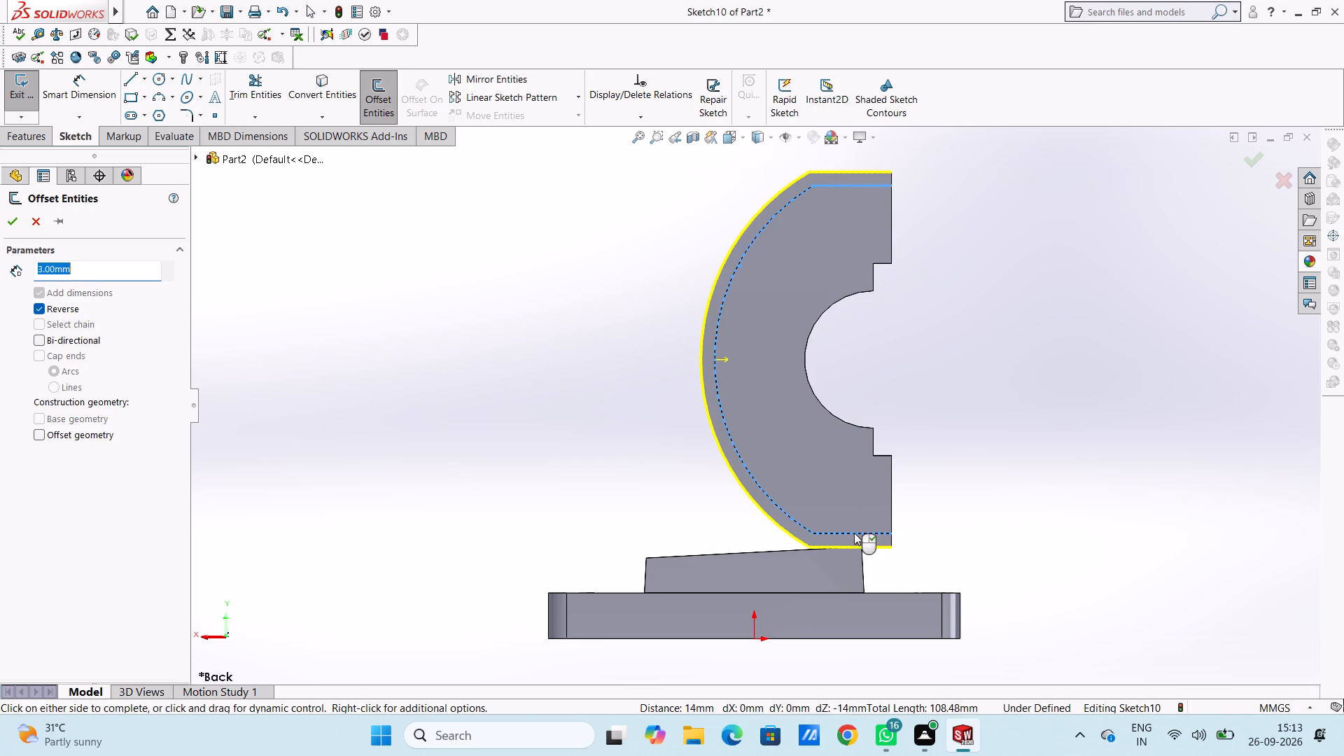
click(15, 216)
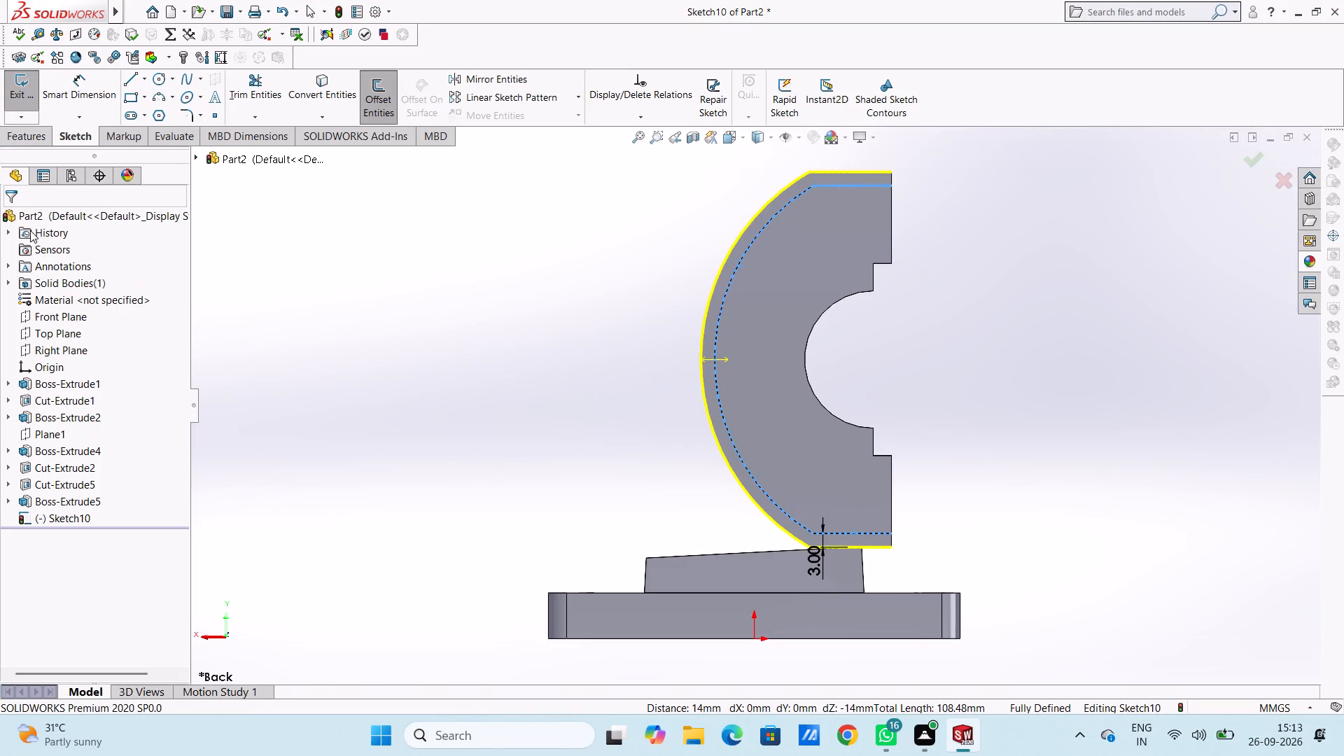
click(400, 266)
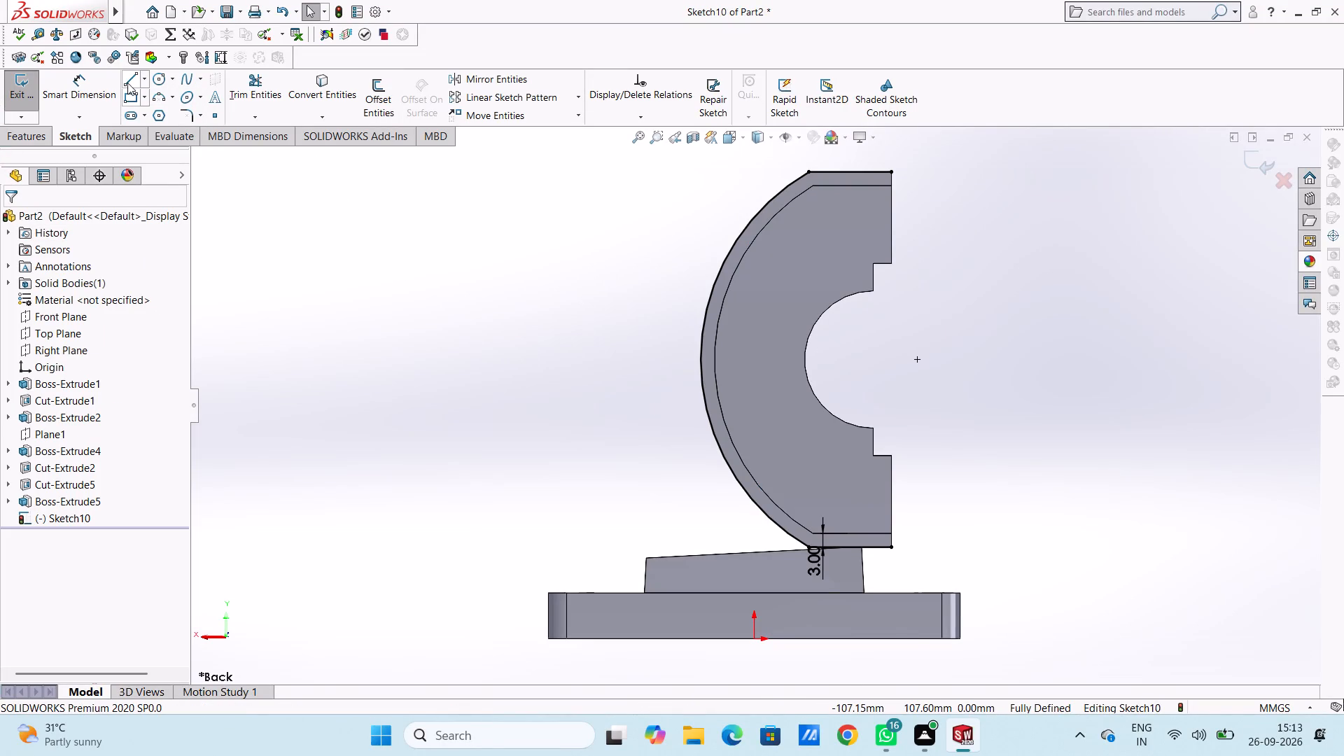
Trace the plate's upper straight edge and step with connected lines down to the inner arc, ending with a 6 mm vertical.
click(127, 83)
click(889, 171)
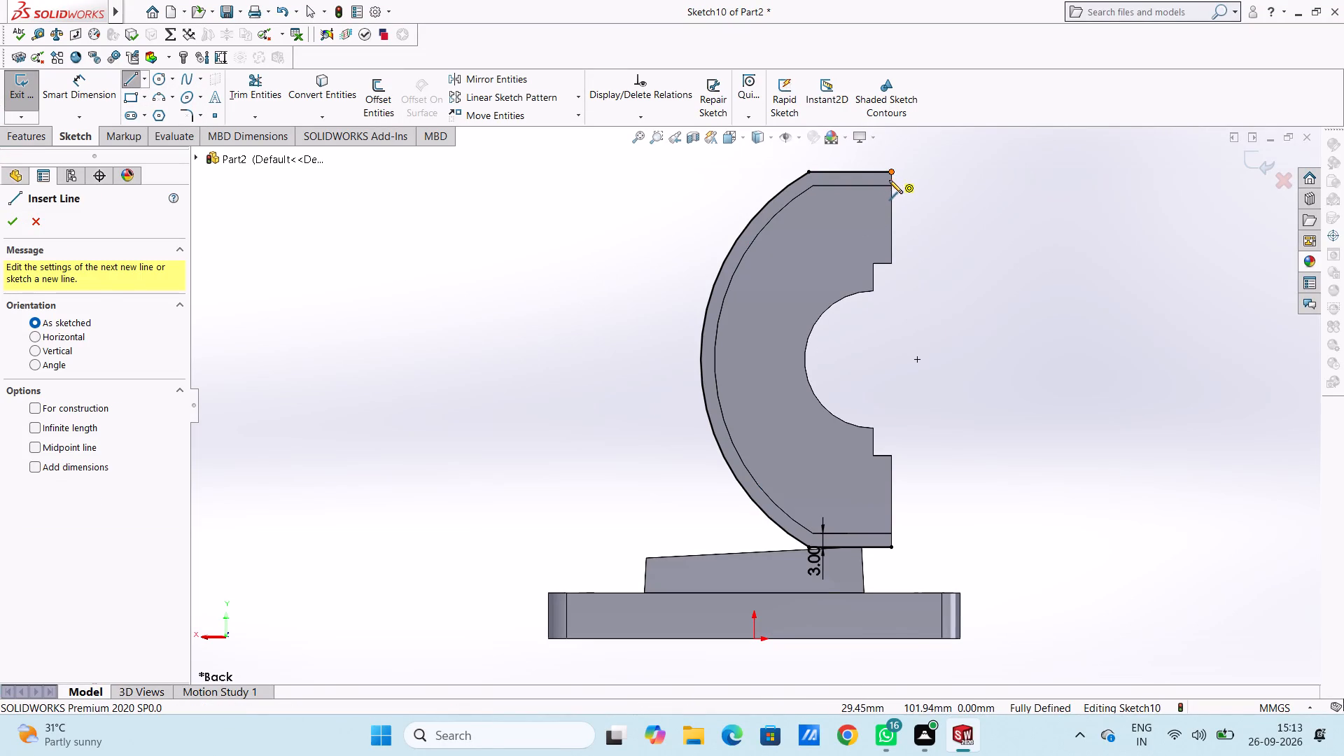
click(892, 265)
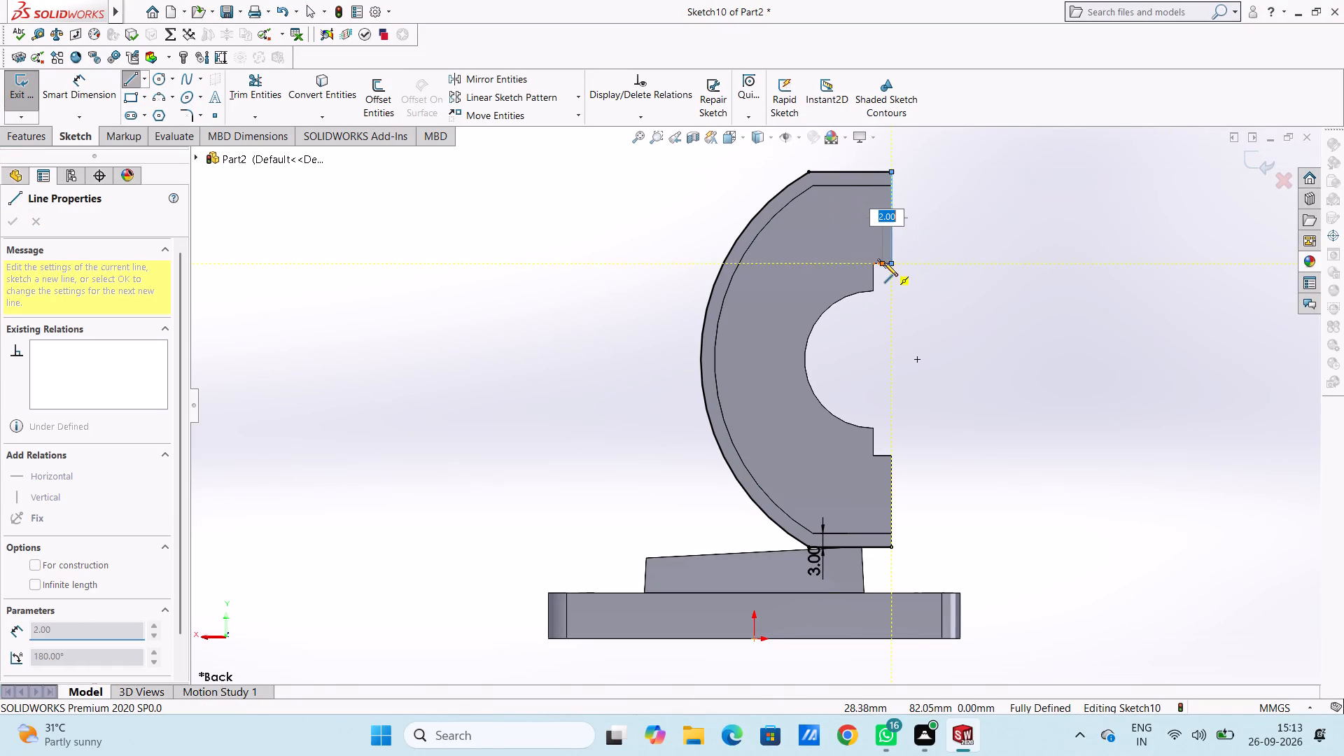
click(872, 263)
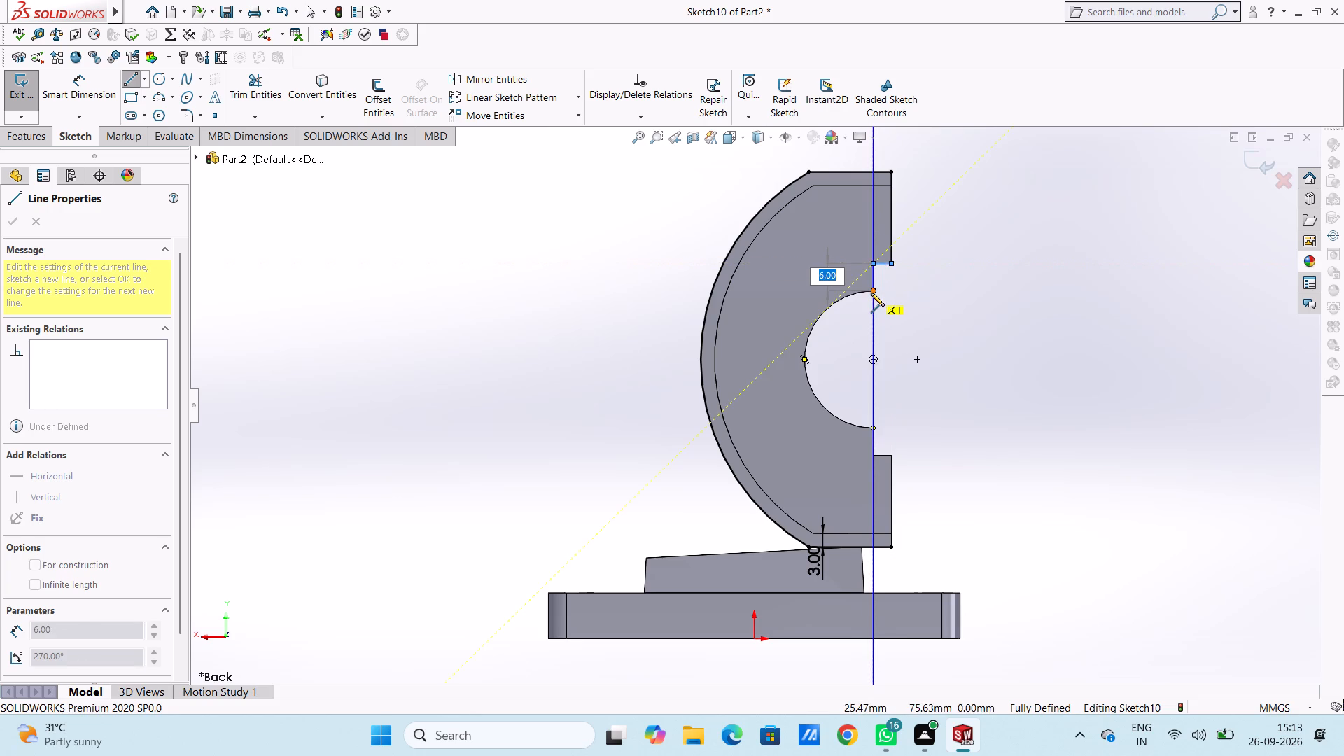
click(871, 293)
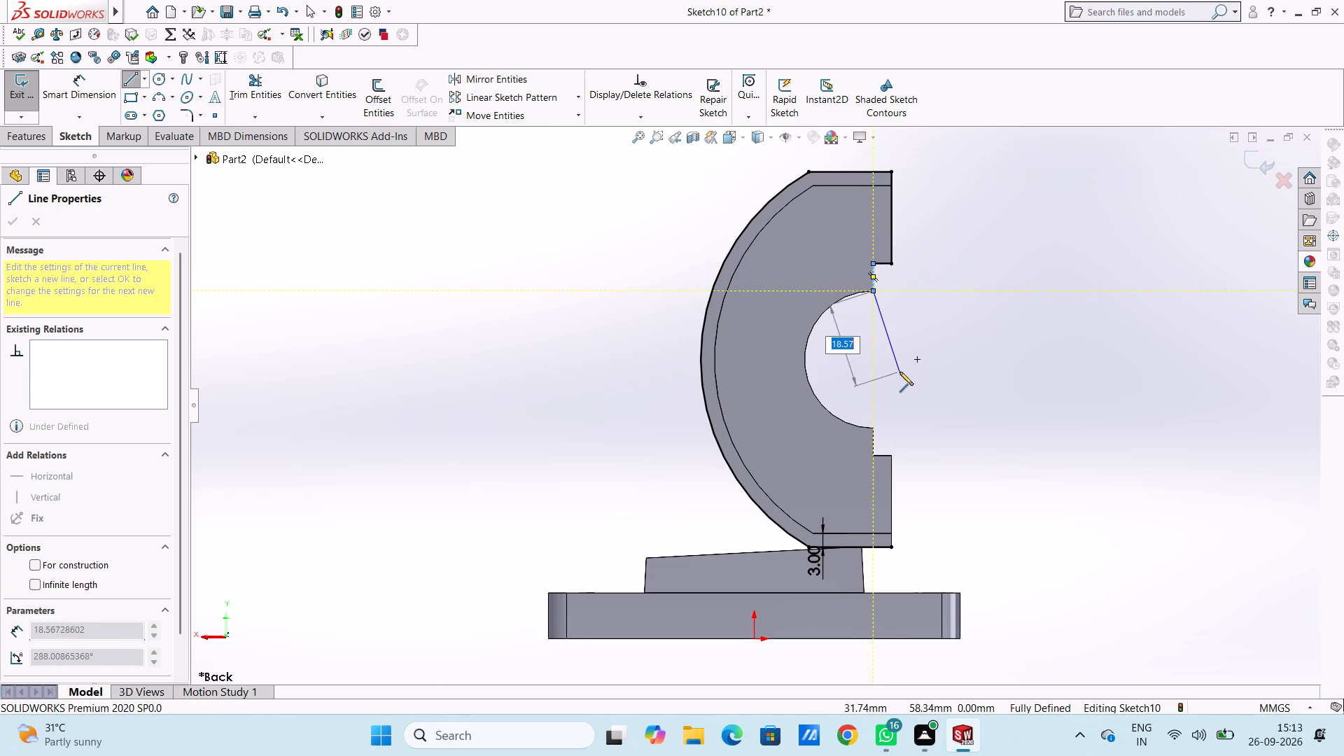
key(Escape)
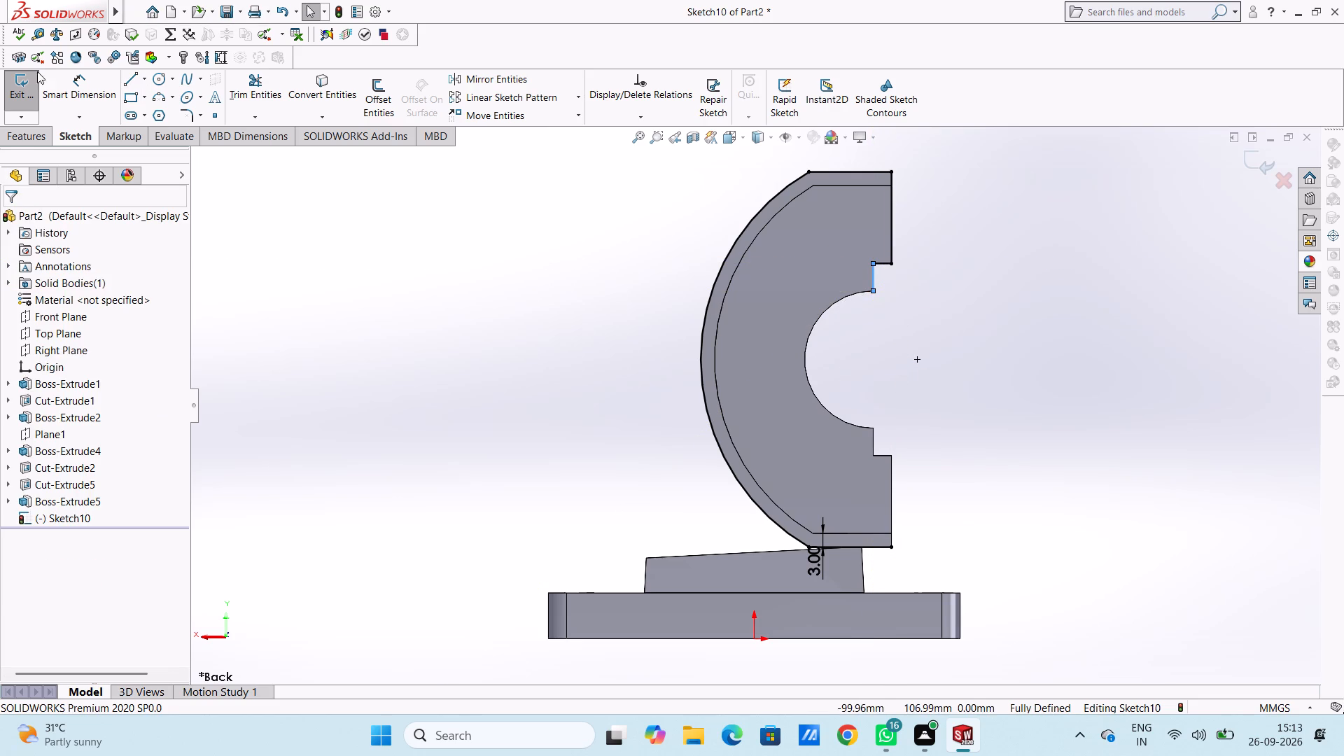
Draw a three-point arc of 15 mm radius along the plate's inner arc edge, joining its two ends.
click(153, 95)
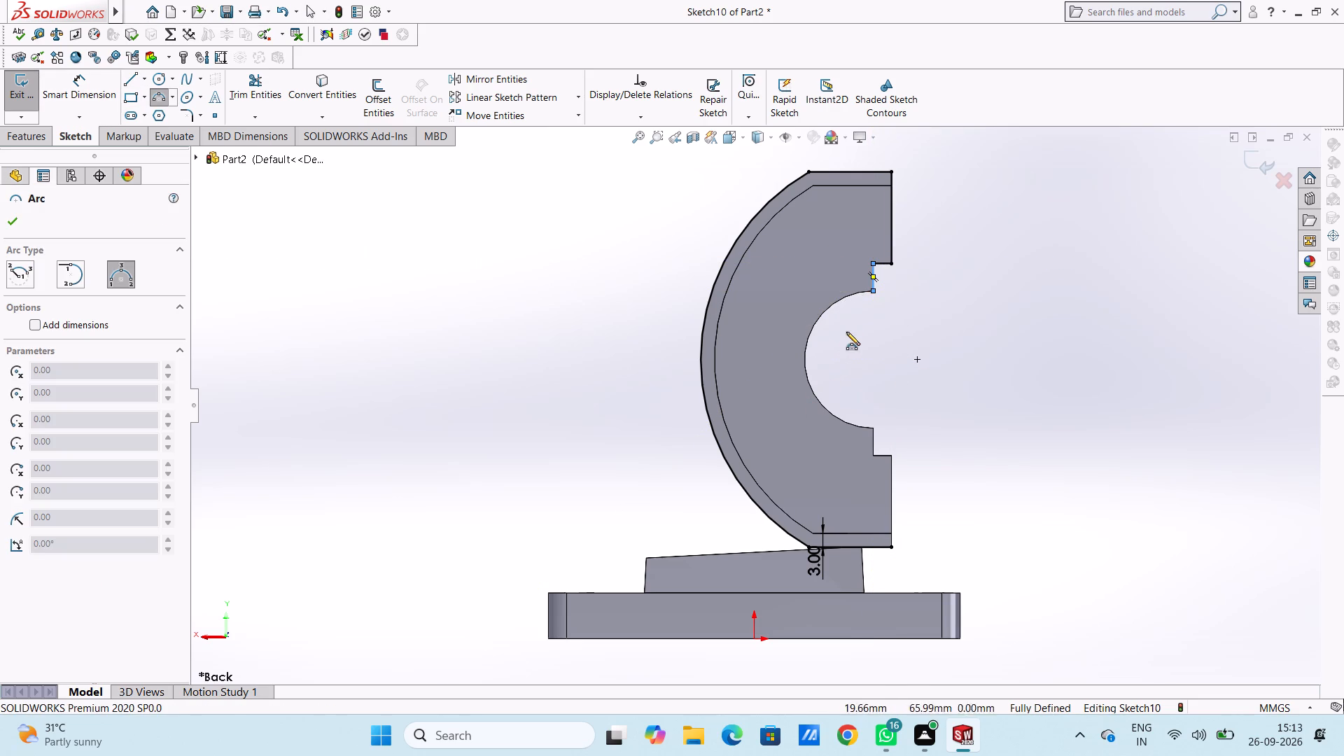
click(872, 290)
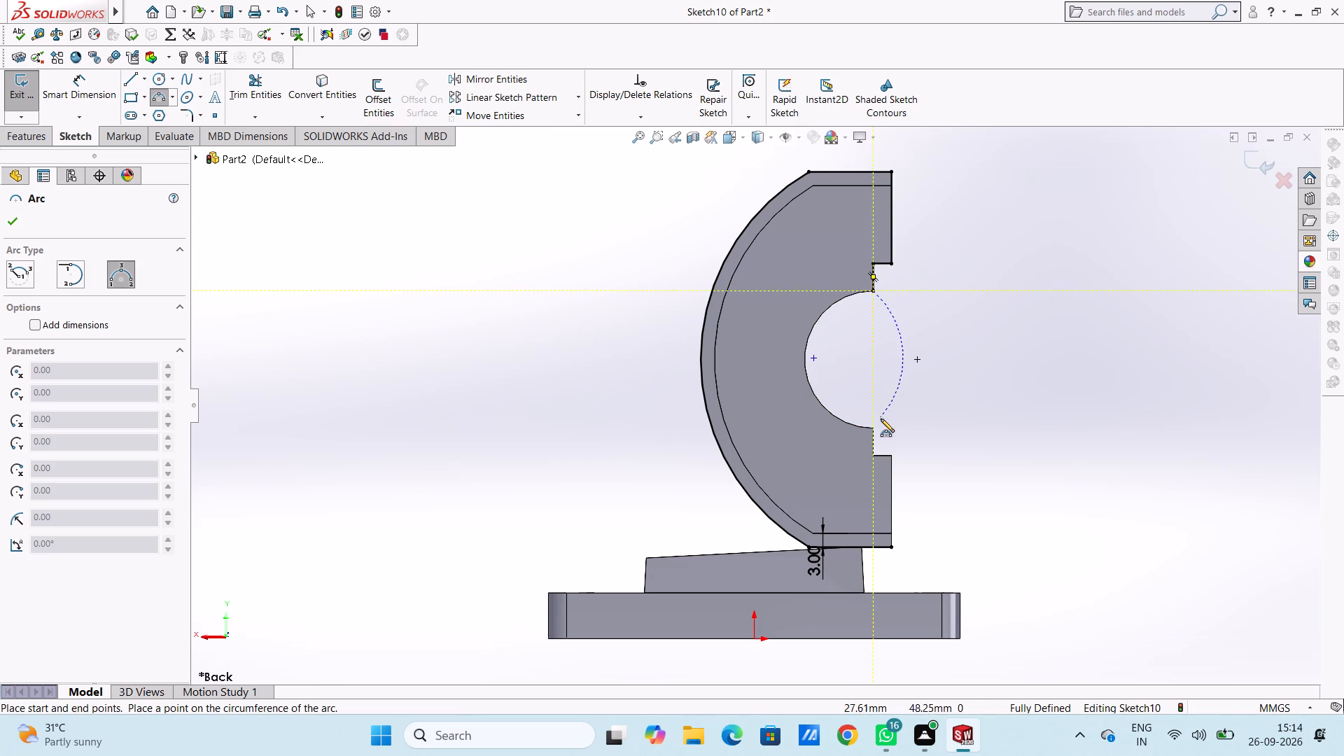
click(874, 429)
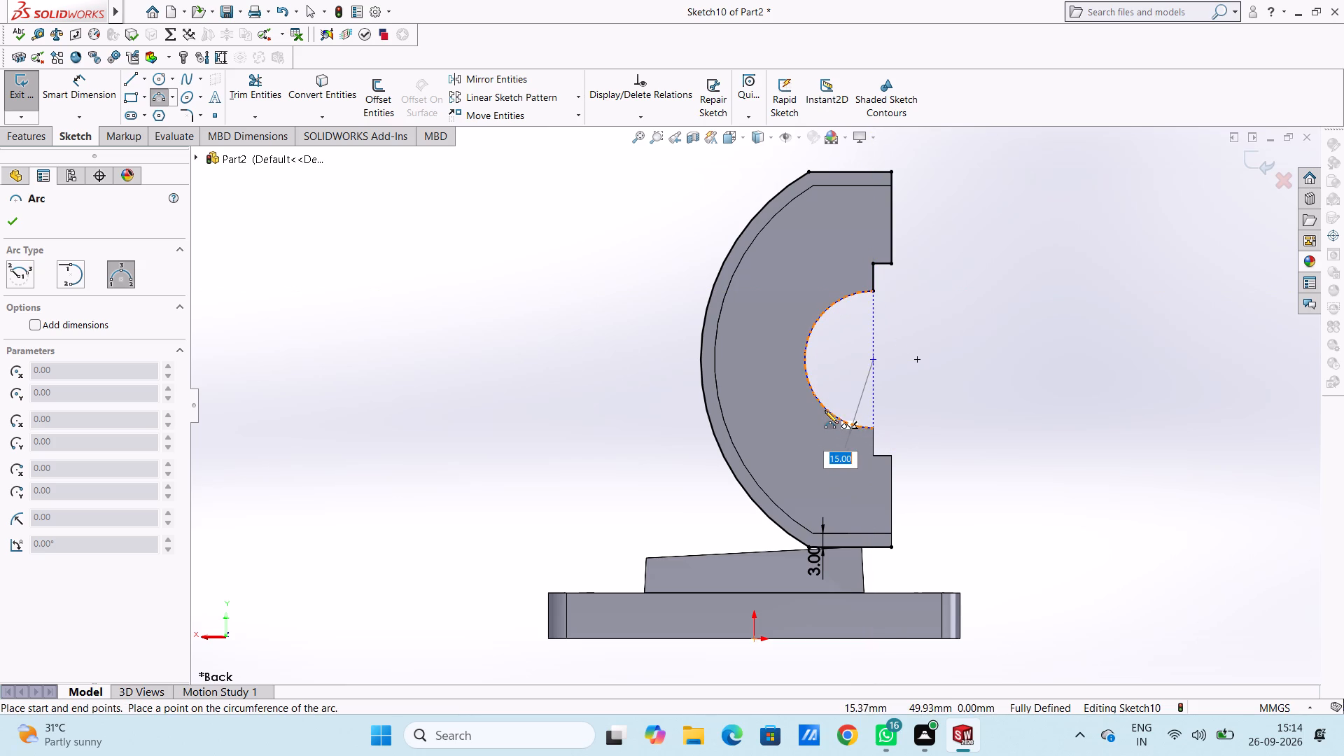
click(825, 410)
key(Escape)
key(Escape)
key(Escape)
key(Escape)
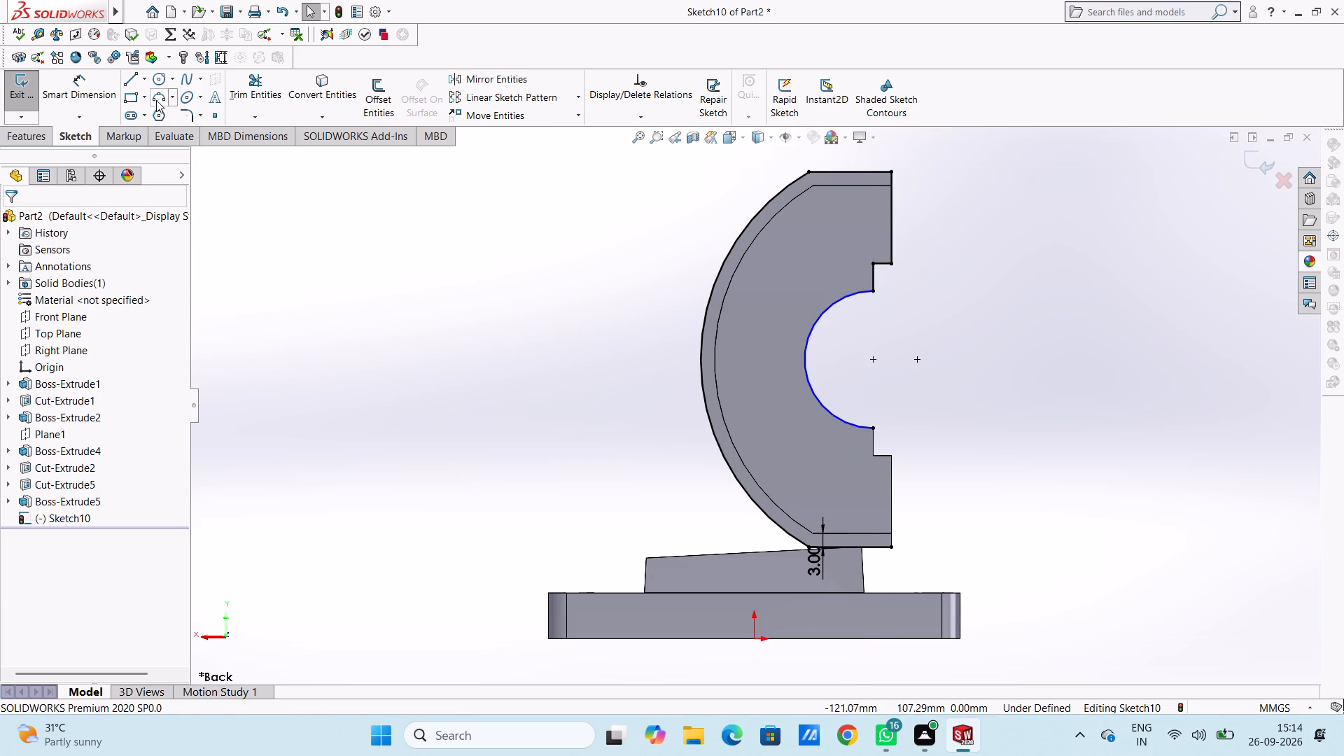
Close the profile along the lower step with a 6 mm vertical, a short horizontal and a 20 mm vertical line.
click(134, 83)
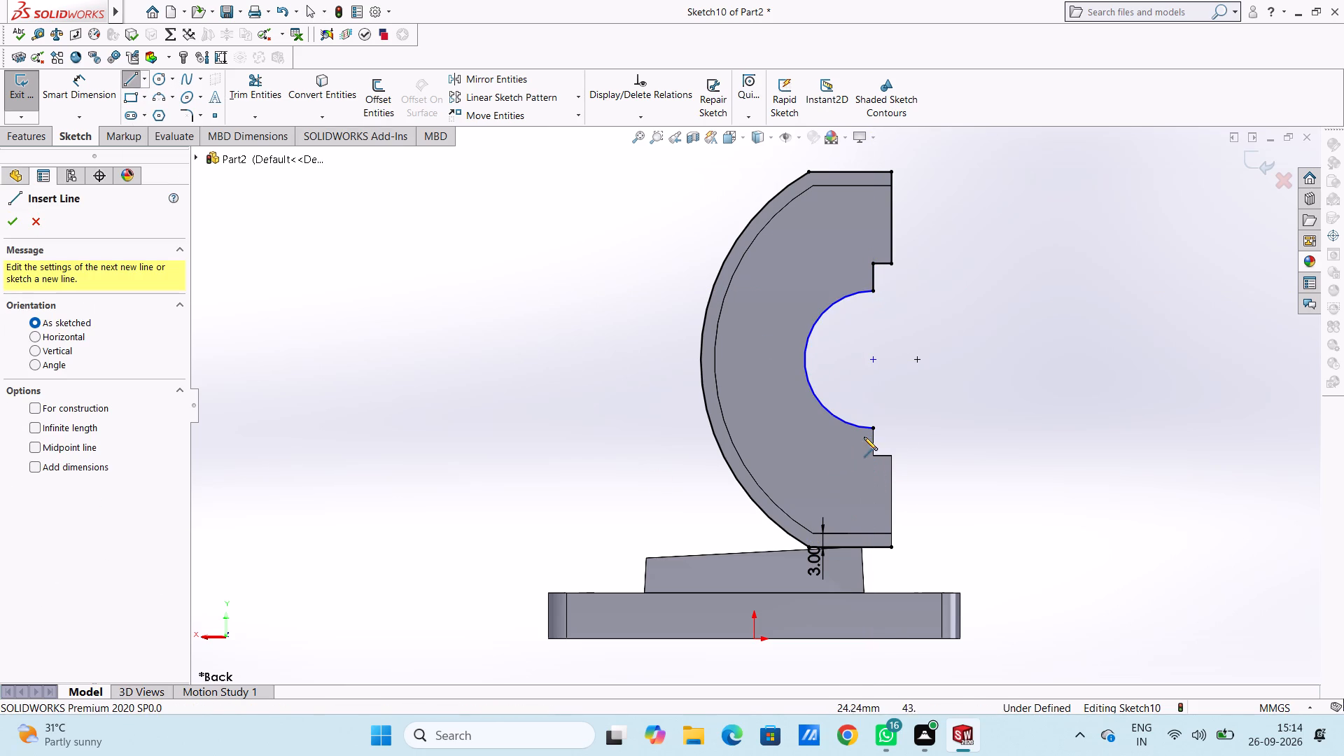
click(872, 427)
click(874, 456)
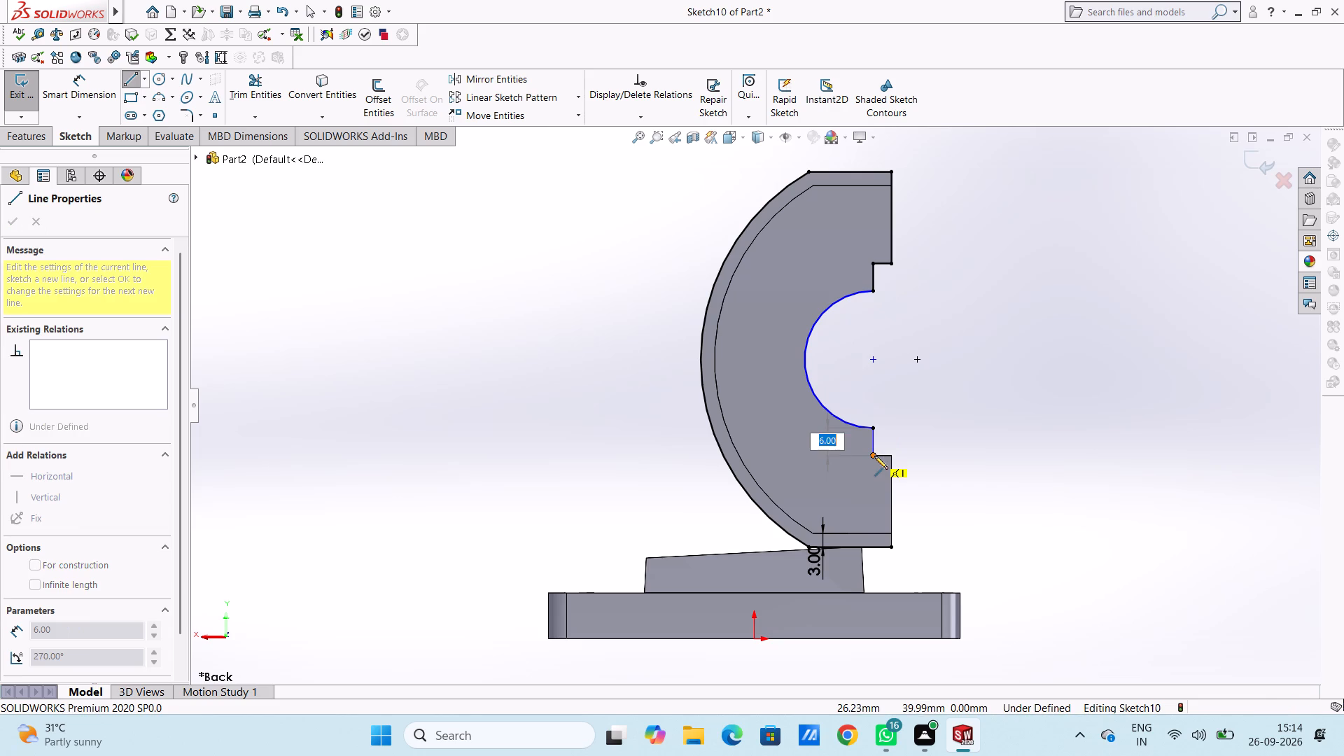
click(891, 456)
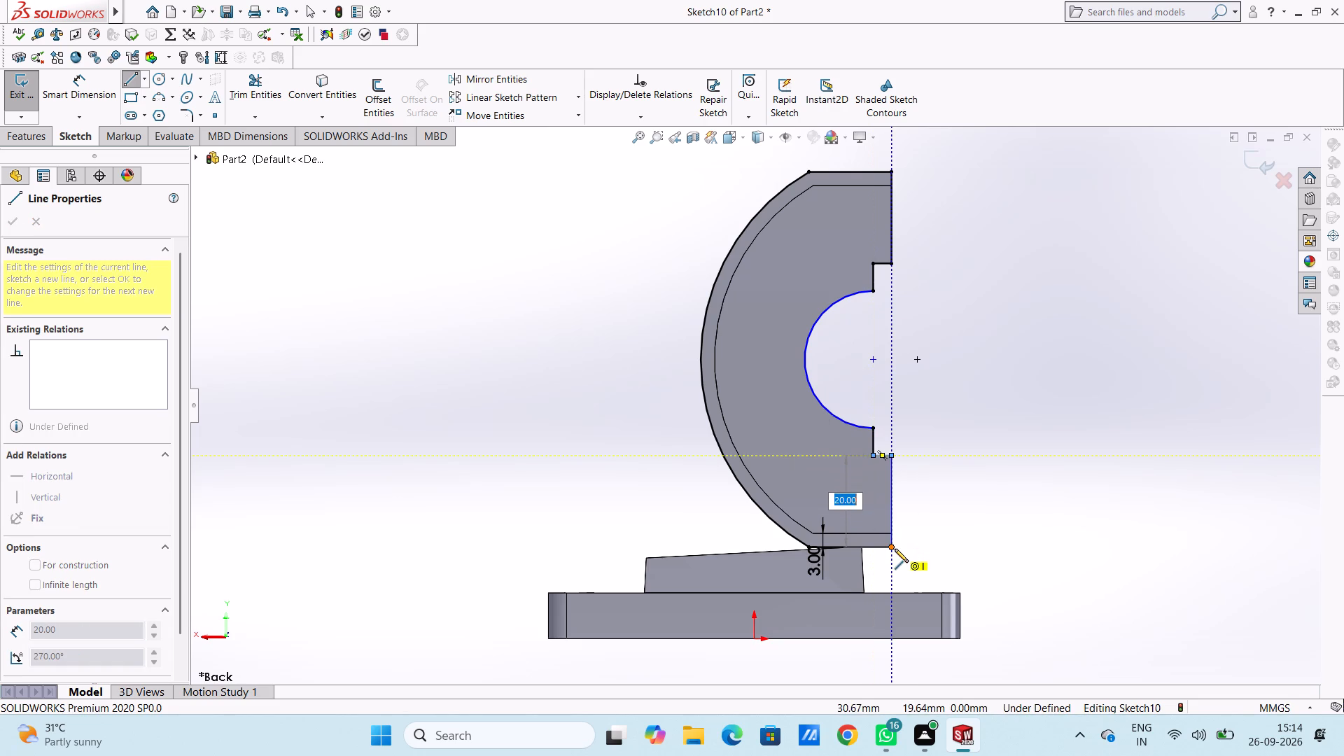
click(895, 549)
key(Escape)
key(Escape)
key(Escape)
key(Escape)
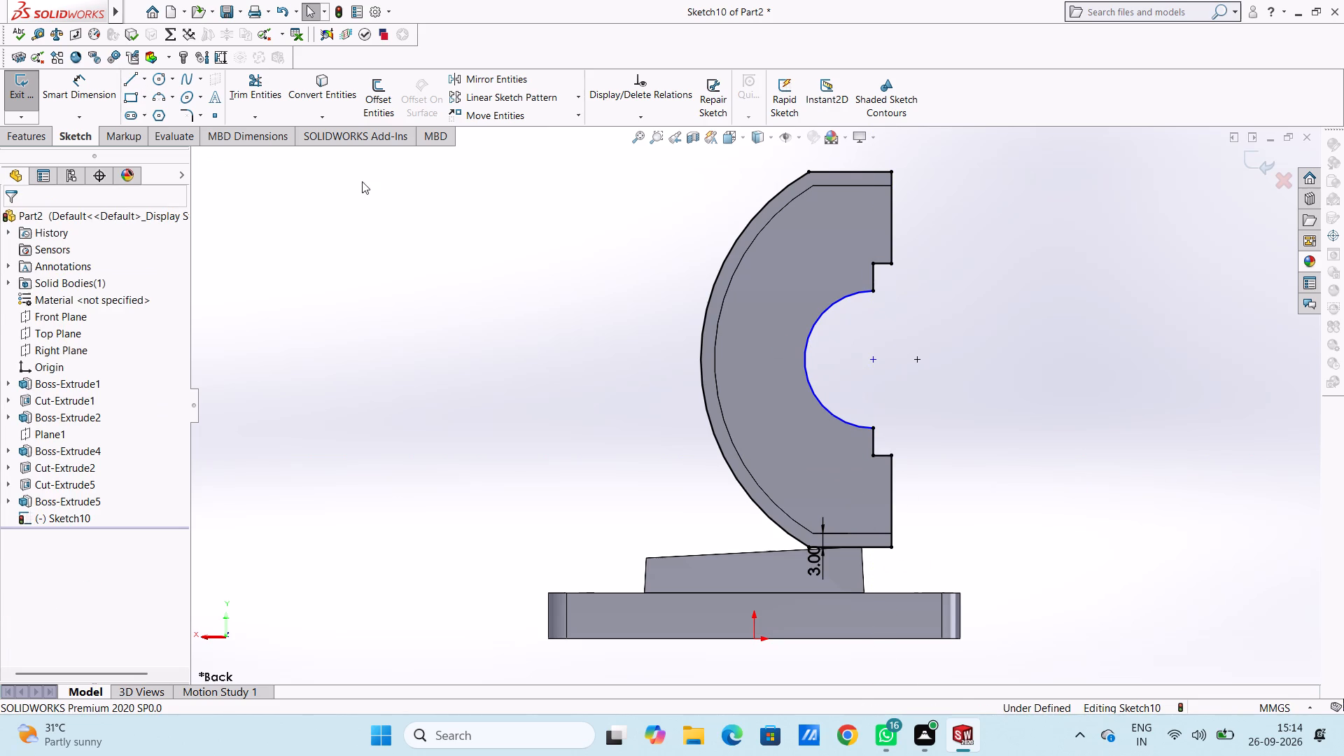
Dimension the radius of the sketched inner arc, placing the dimension outside the plate.
click(55, 85)
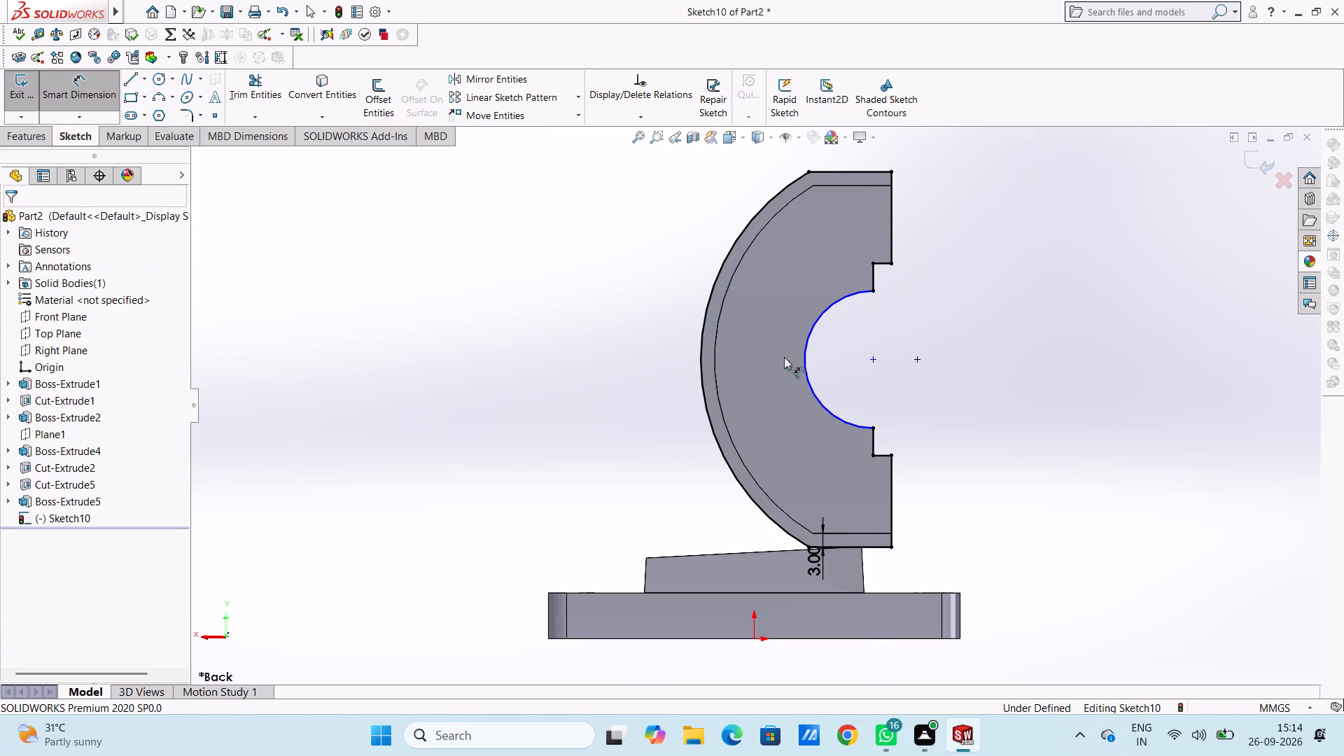
click(808, 337)
click(412, 355)
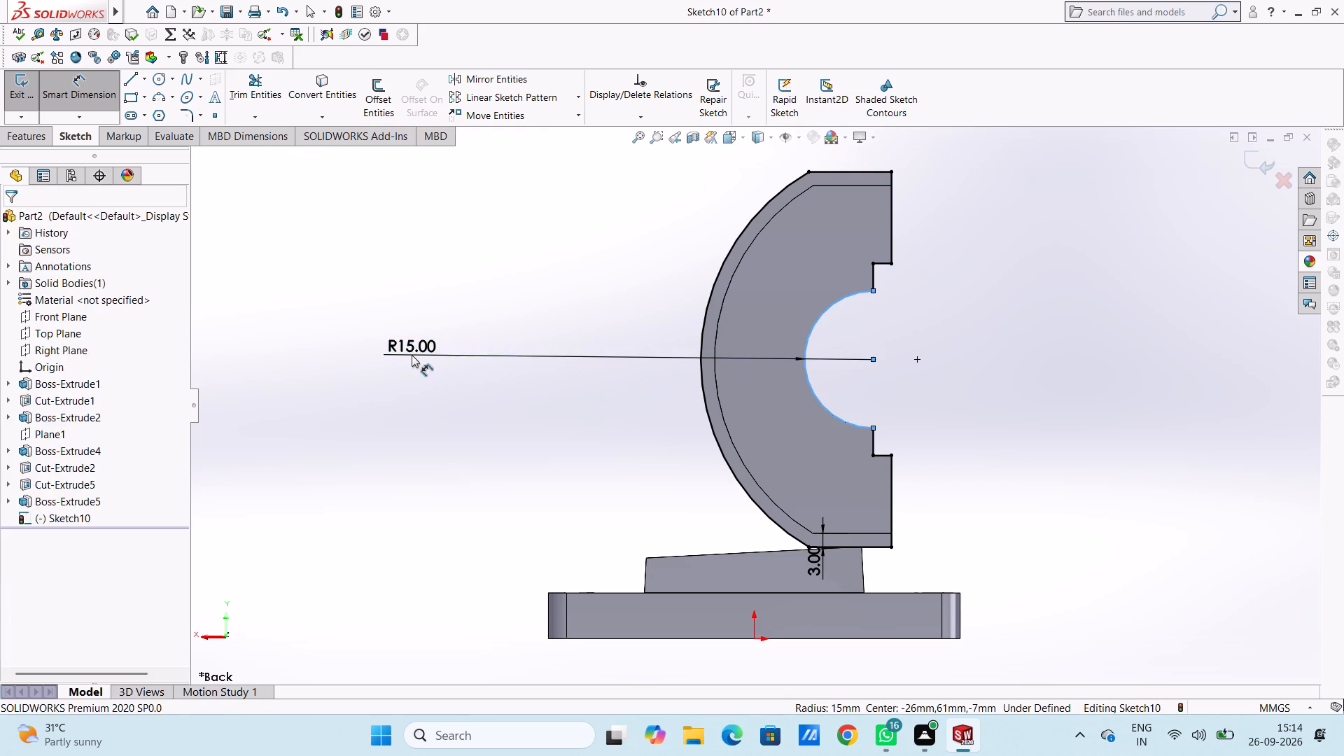
click(357, 335)
click(384, 240)
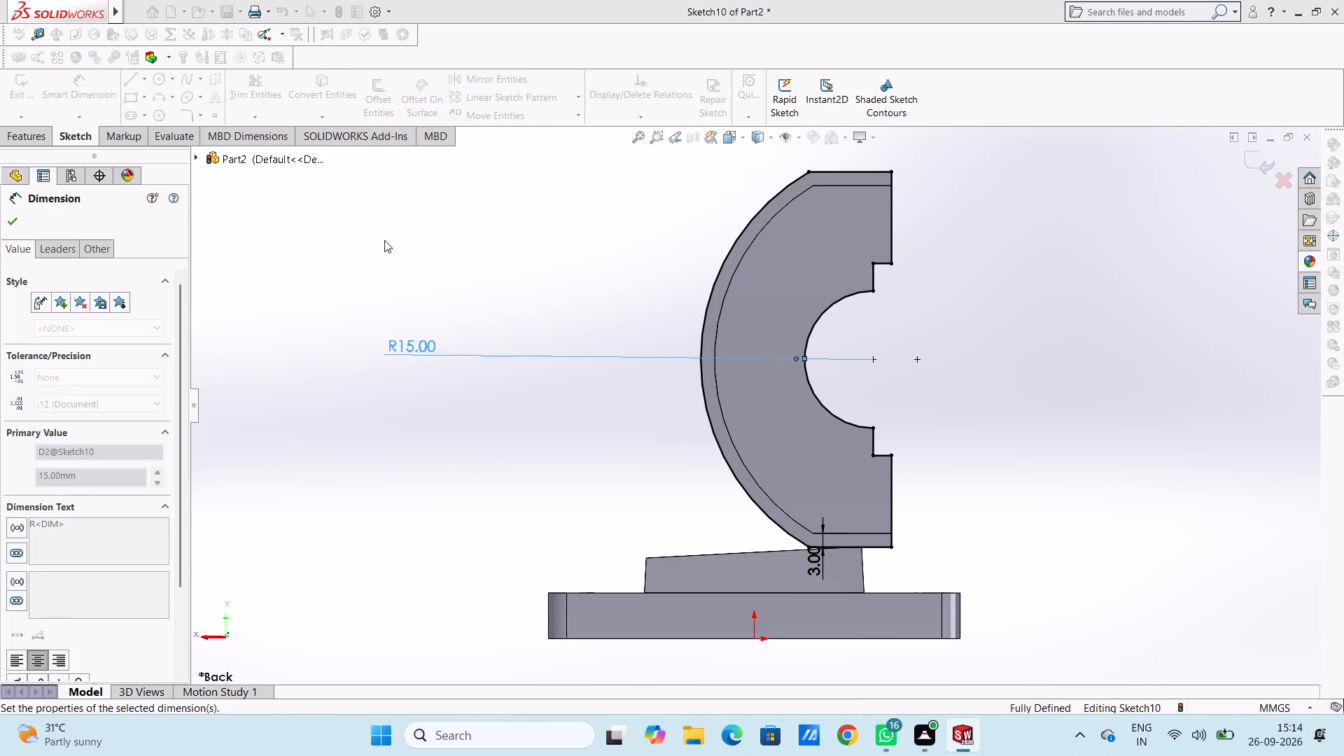
key(Escape)
key(Escape)
Extrude the closed arc-plate profile 3 mm blind from the sketch plane as a boss merged with the existing body.
middle_drag(611, 251, 582, 257)
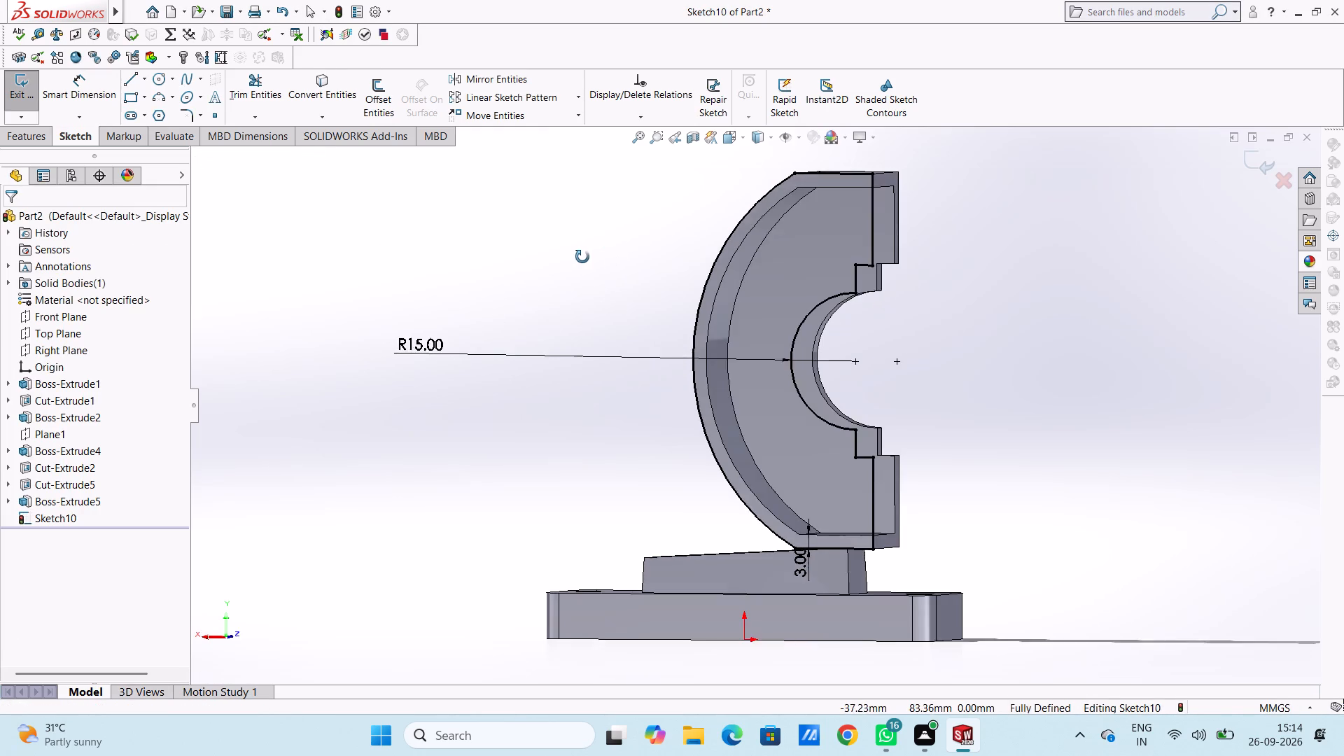
middle_drag(582, 257, 559, 294)
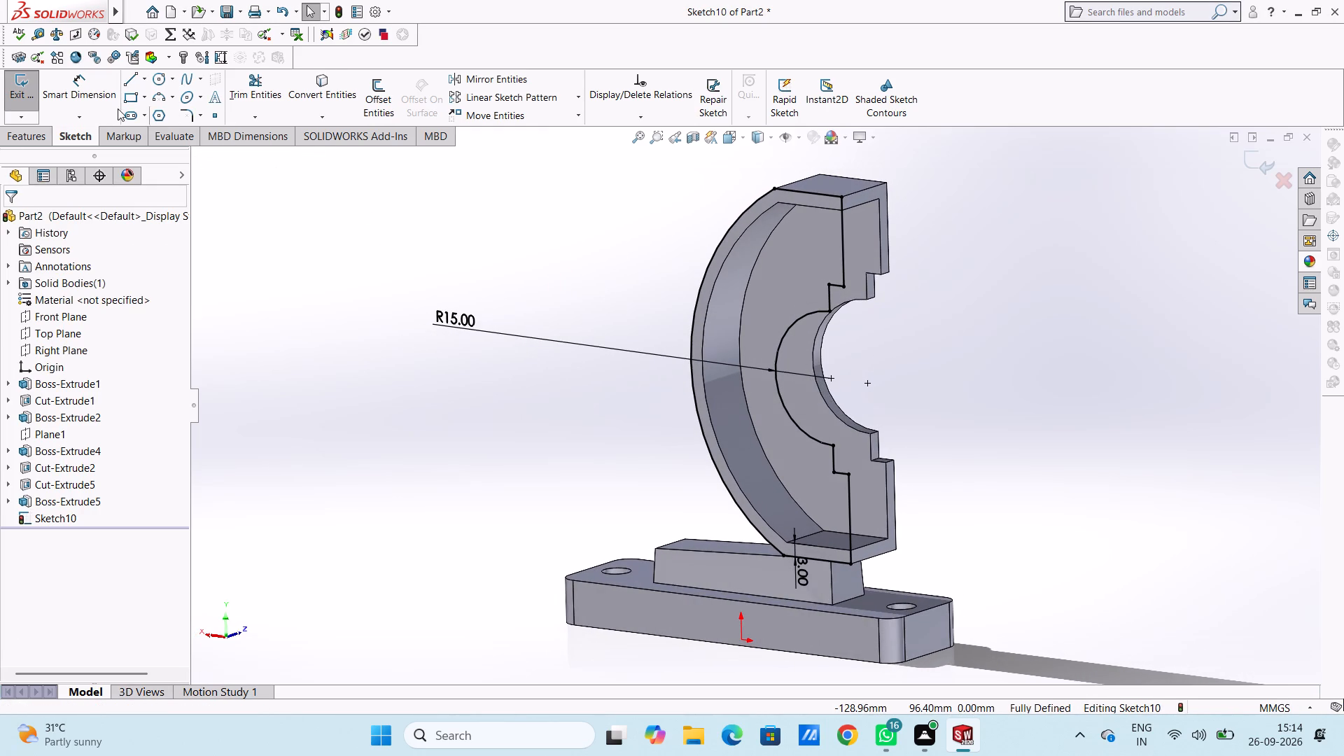
click(41, 140)
click(20, 92)
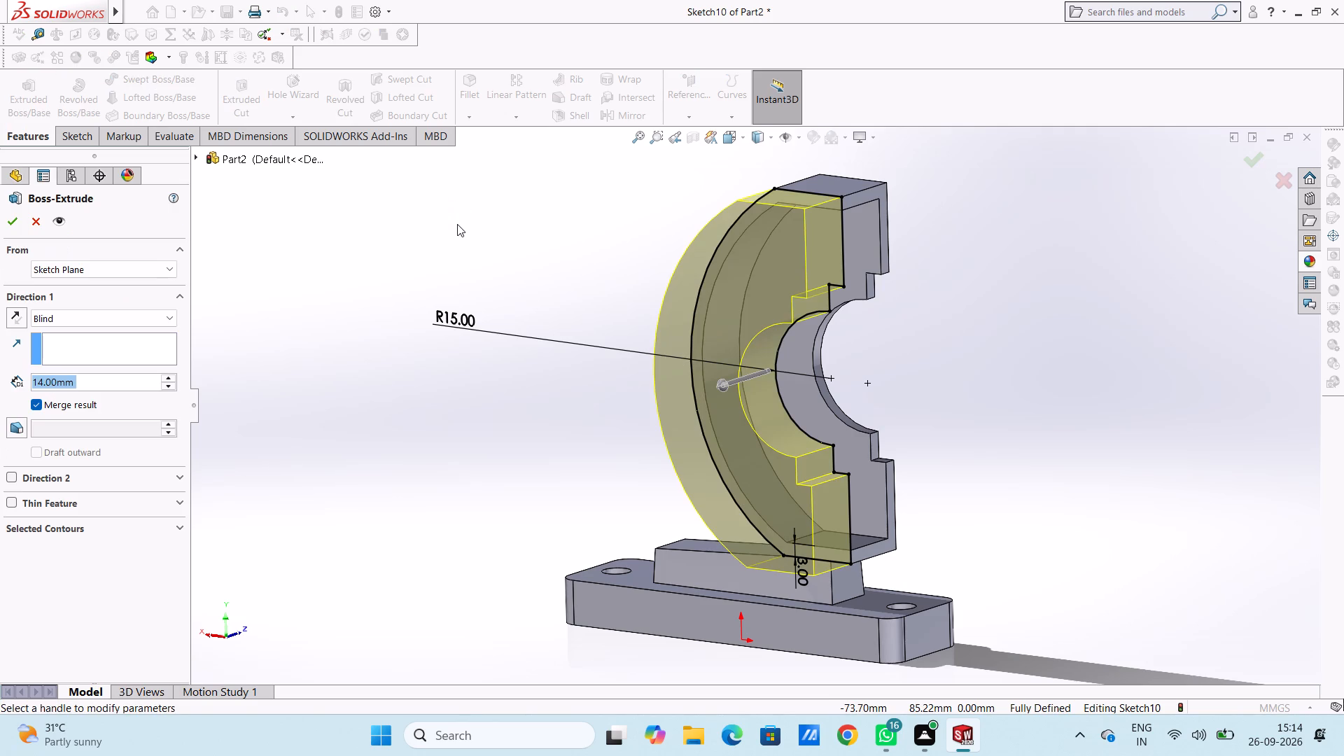
key(3)
key(Return)
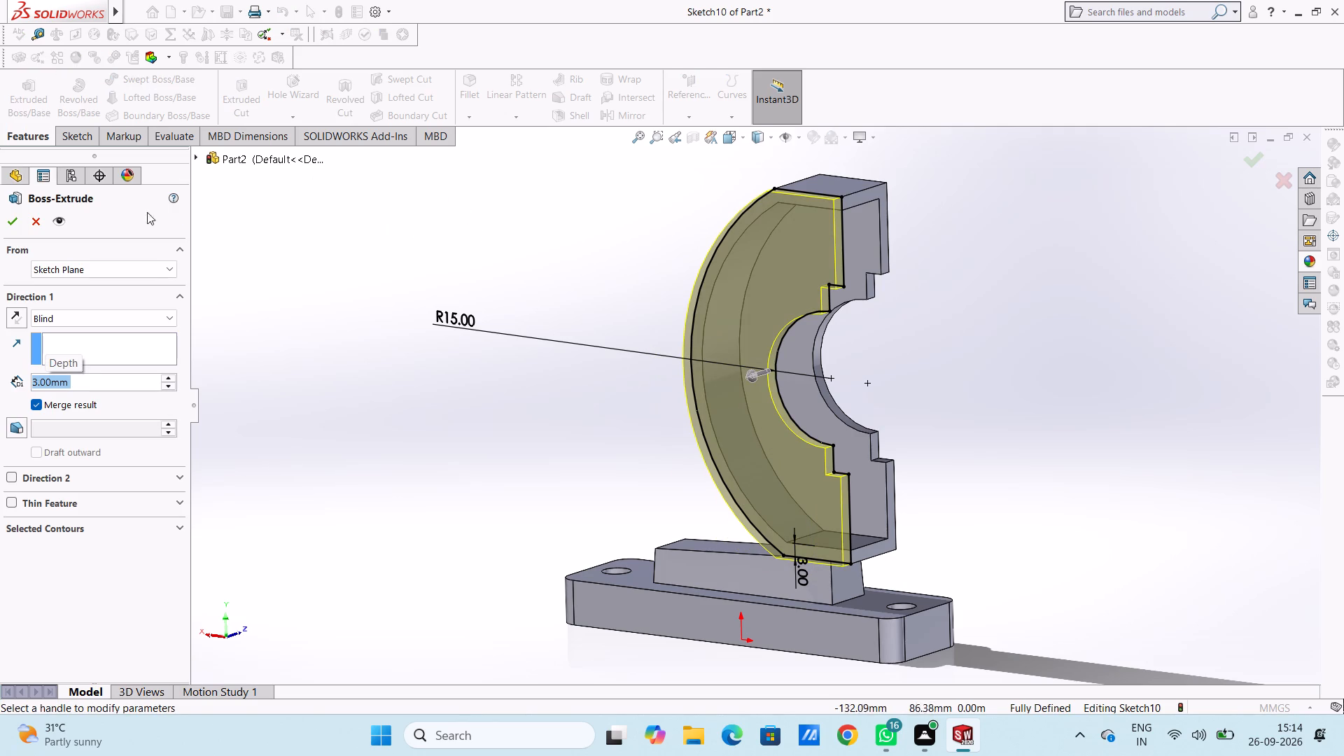
click(9, 225)
click(460, 309)
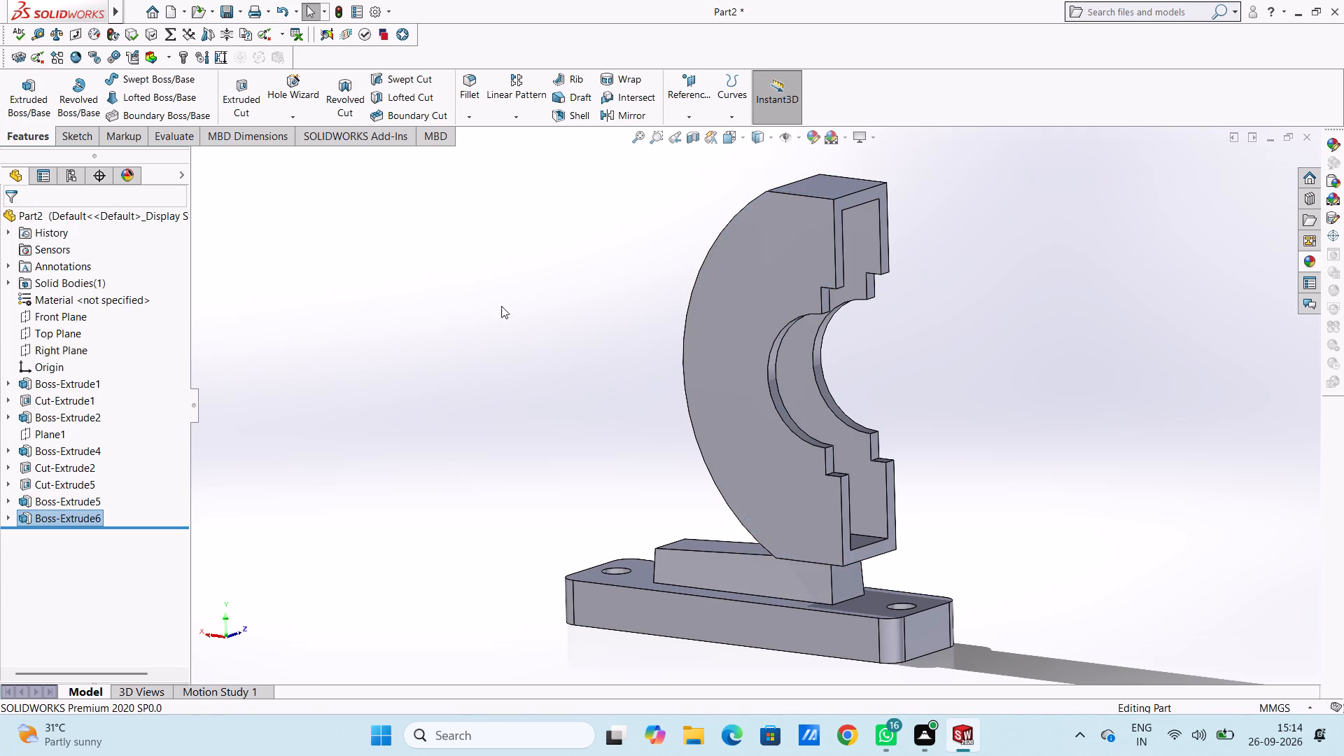
Examine the stepped arc housing and its hollow interior from several angles.
middle_drag(534, 295, 453, 288)
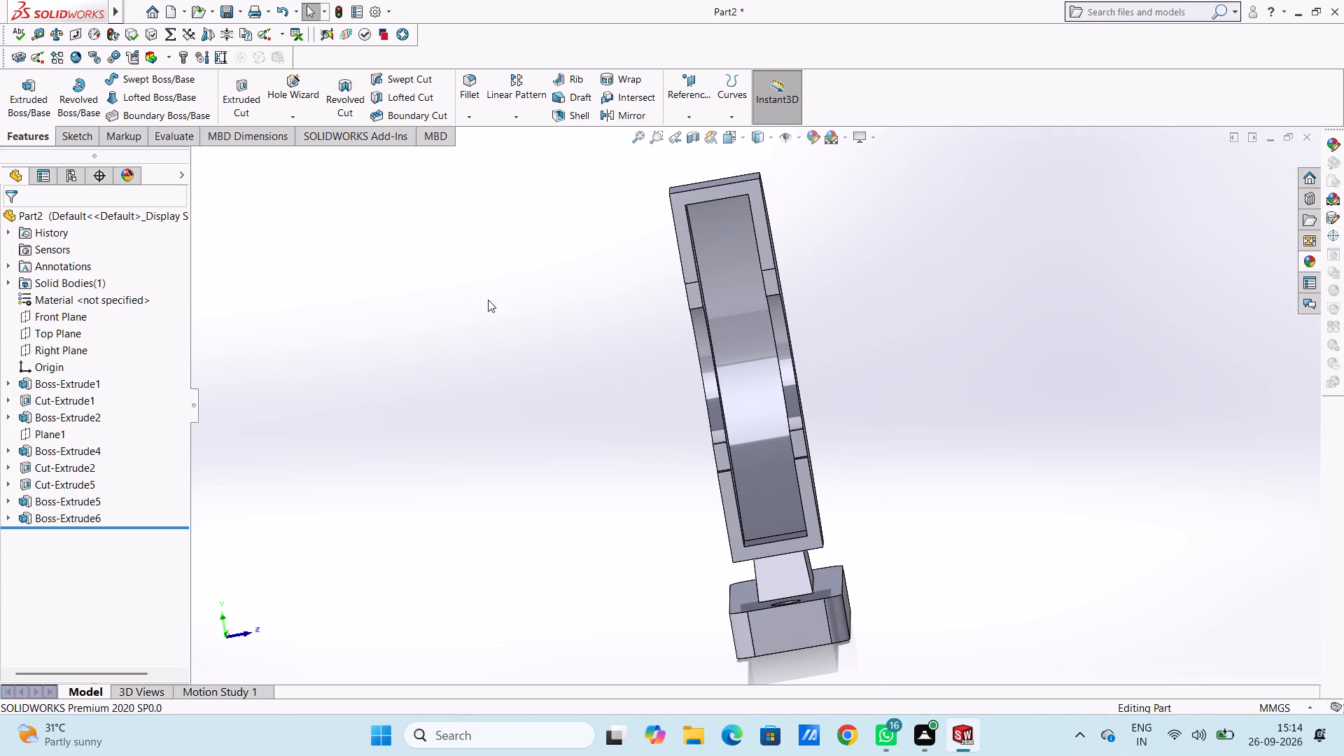
scroll(487, 300, up, 2)
middle_drag(538, 269, 535, 393)
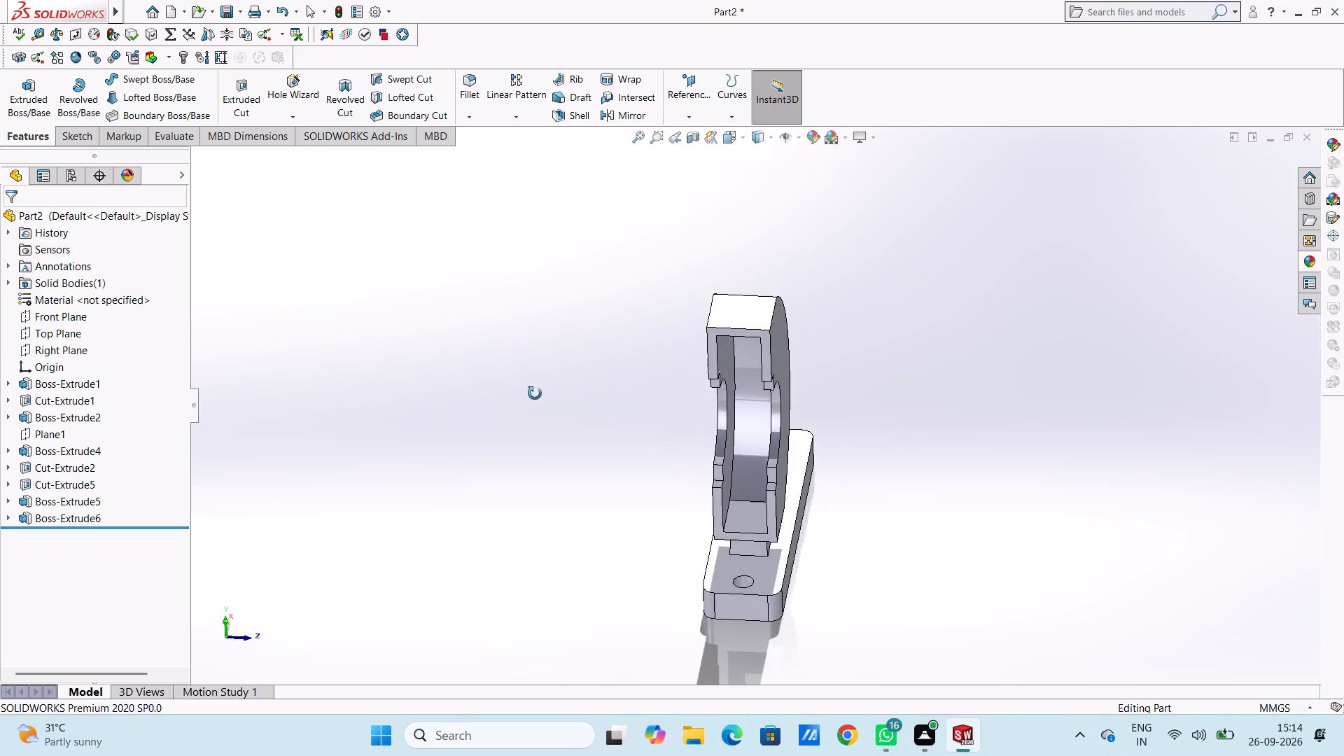
middle_drag(535, 393, 489, 302)
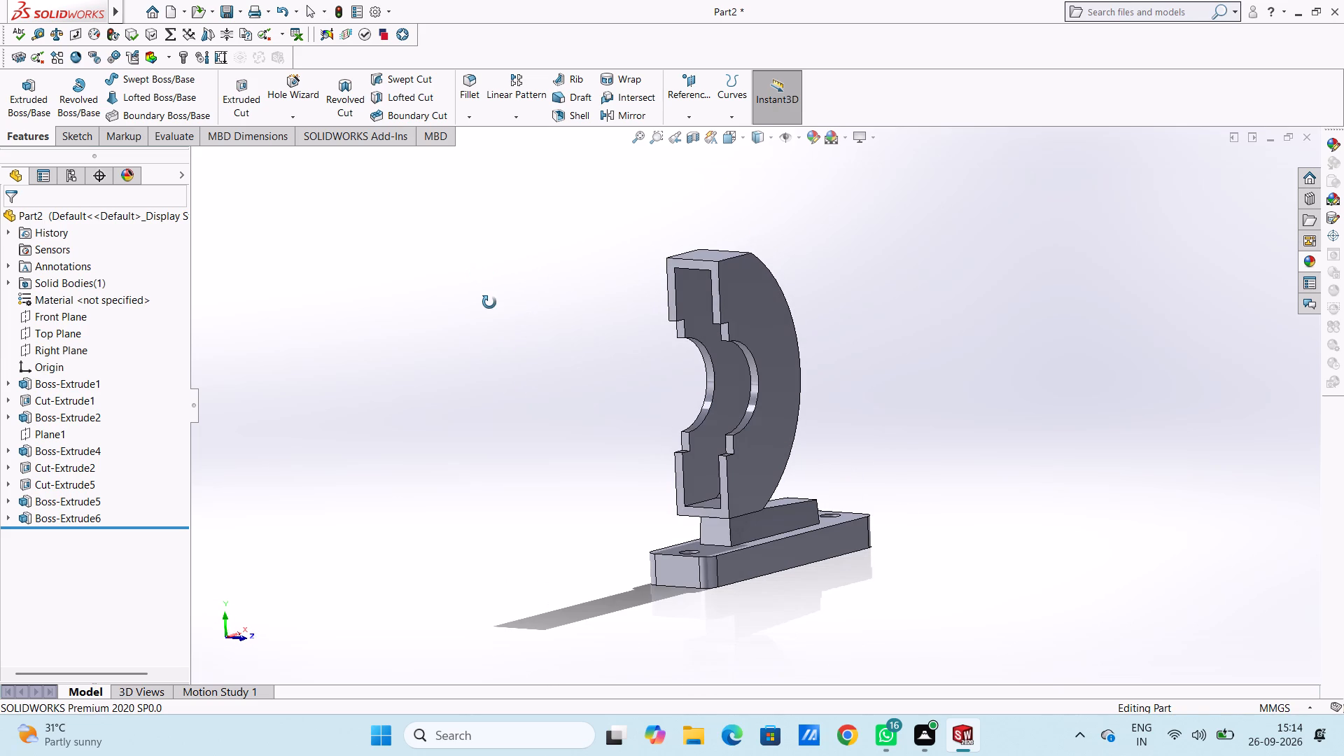
middle_drag(489, 302, 532, 321)
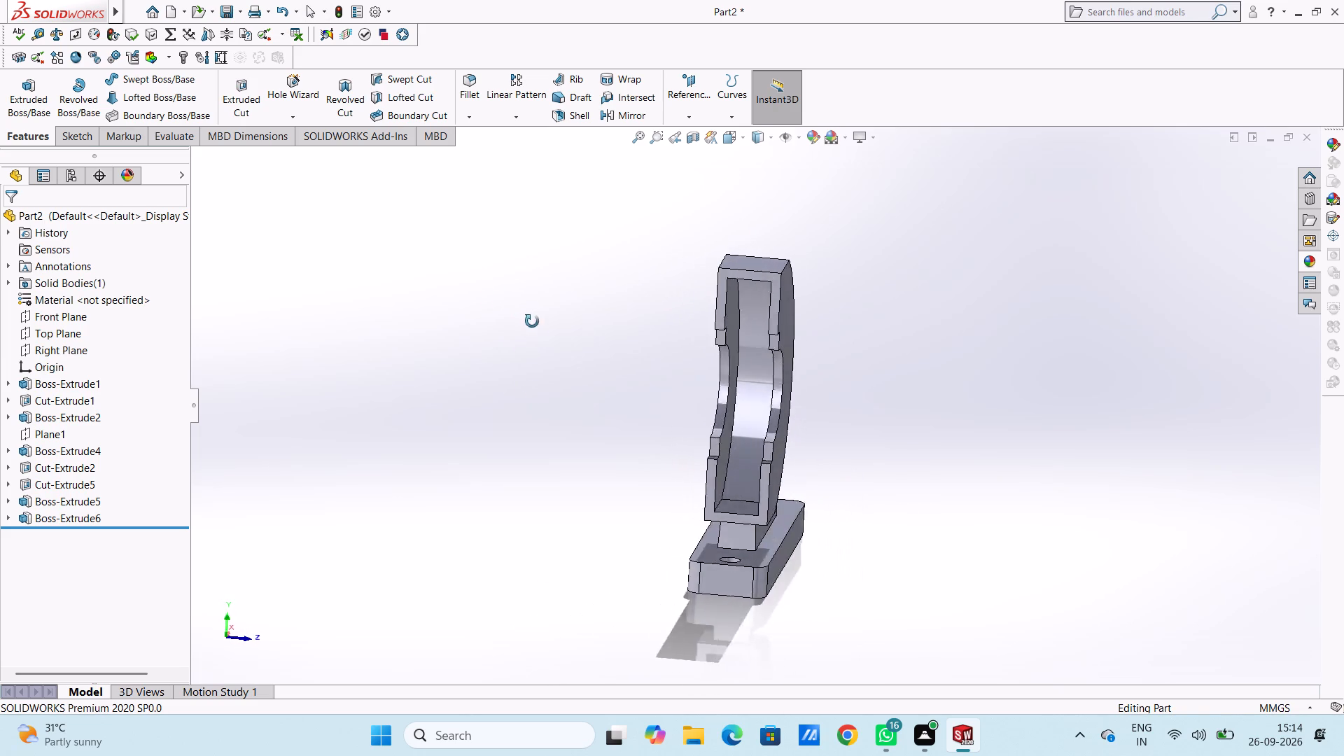
middle_drag(532, 321, 552, 339)
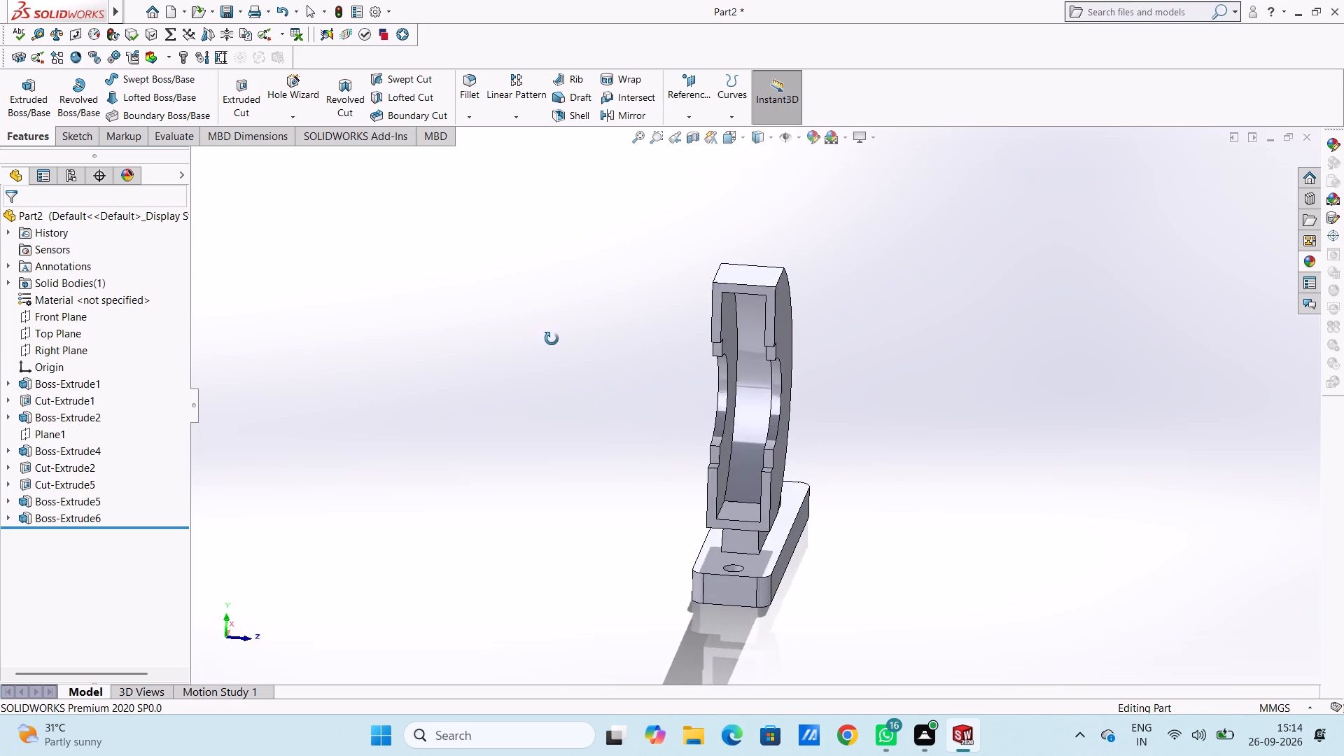
middle_drag(552, 339, 472, 334)
middle_drag(479, 248, 737, 356)
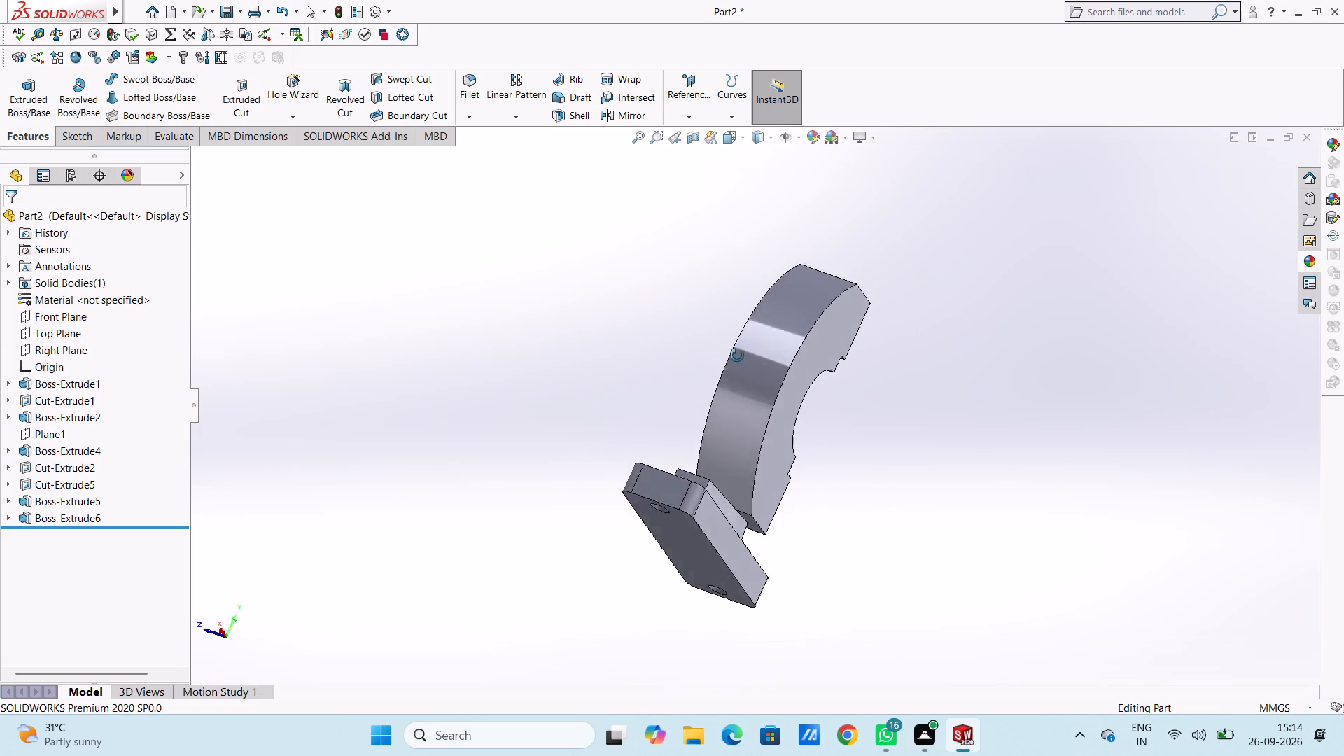
middle_drag(737, 356, 523, 398)
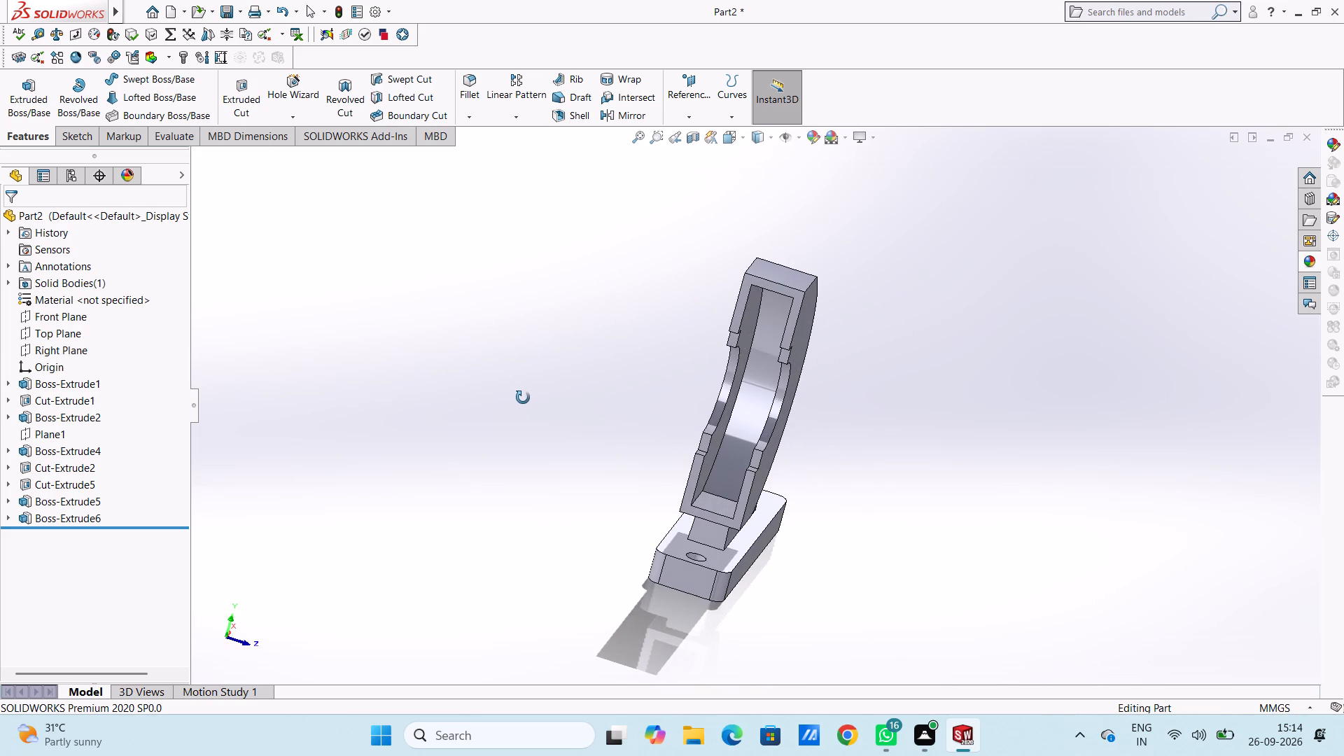
middle_drag(523, 398, 522, 398)
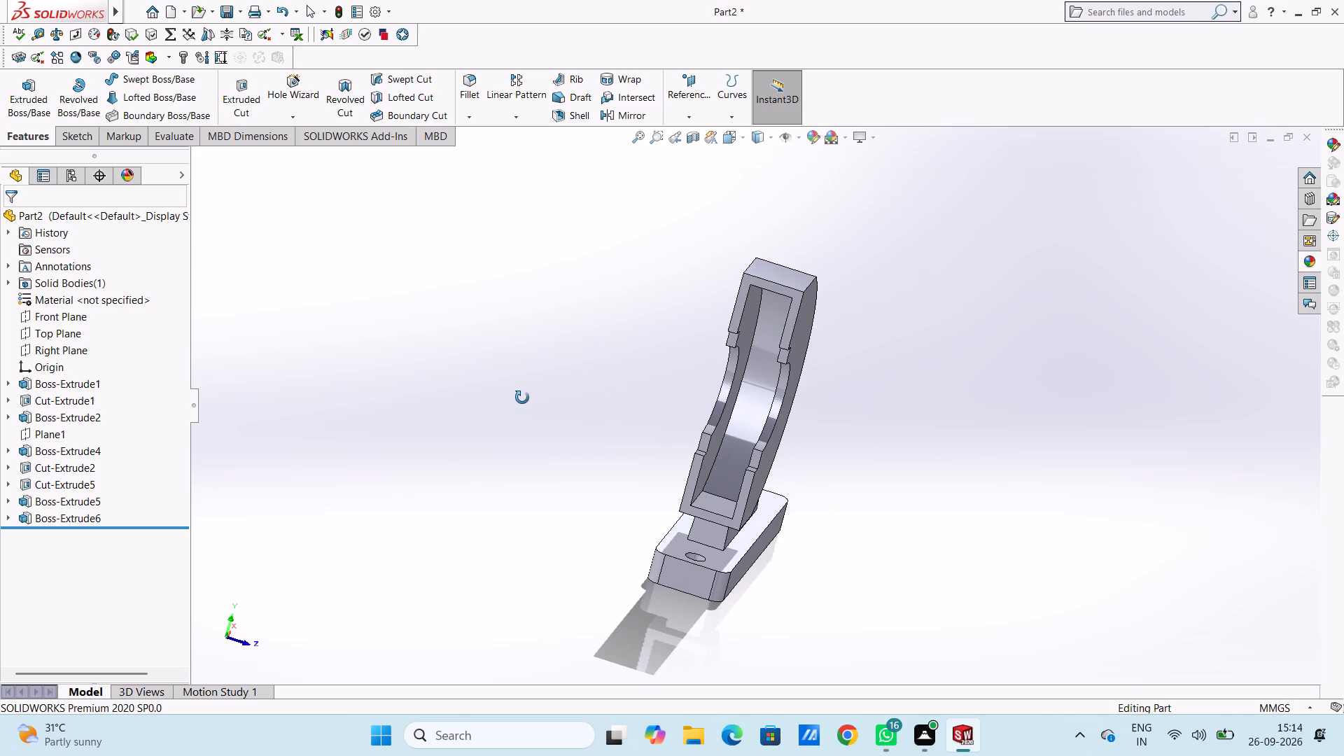
middle_drag(522, 398, 598, 396)
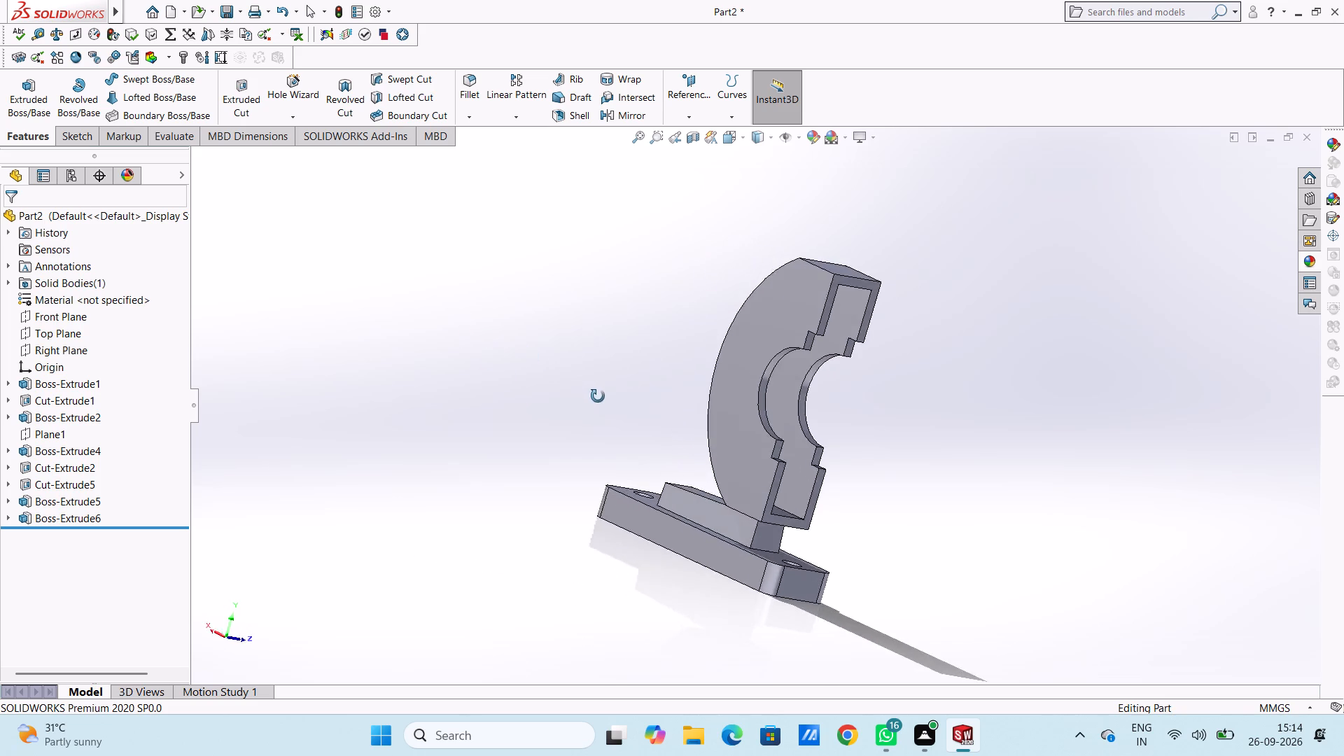
middle_drag(598, 396, 506, 386)
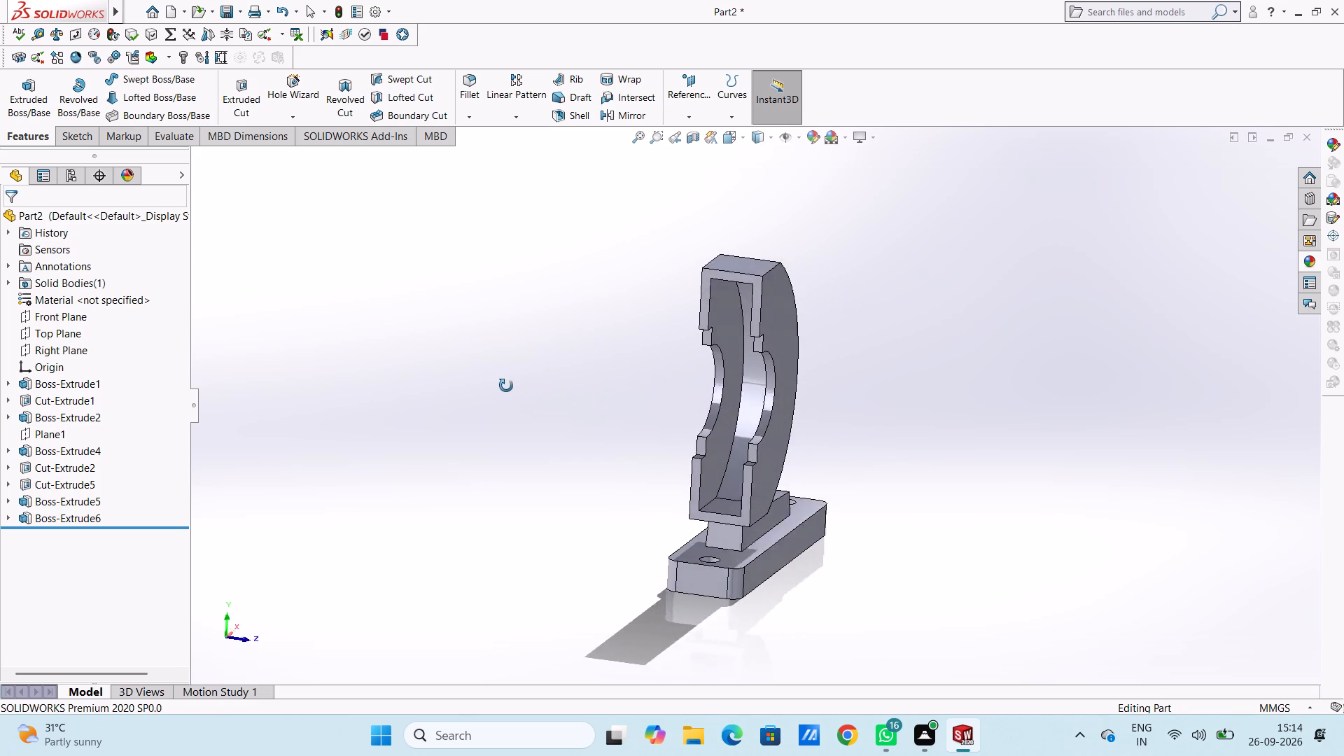
middle_drag(506, 386, 484, 377)
middle_drag(419, 356, 467, 368)
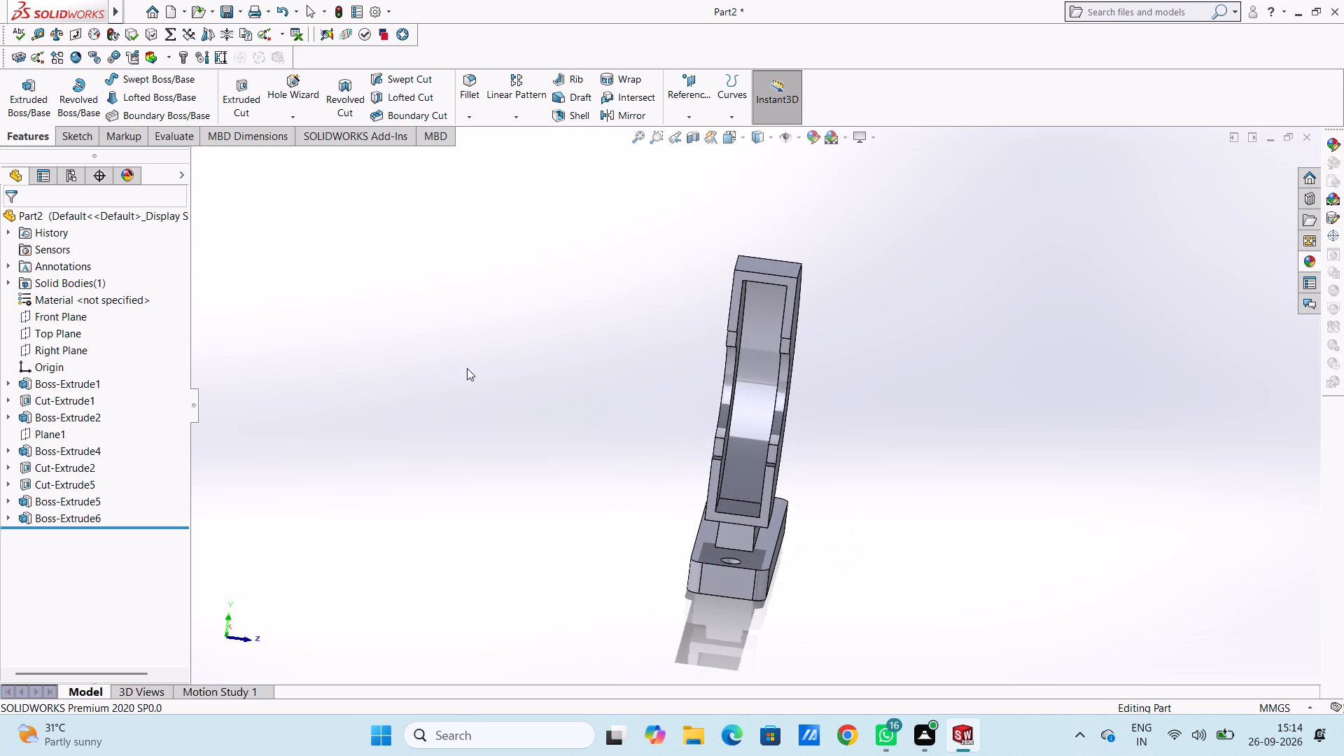
middle_drag(566, 252, 521, 241)
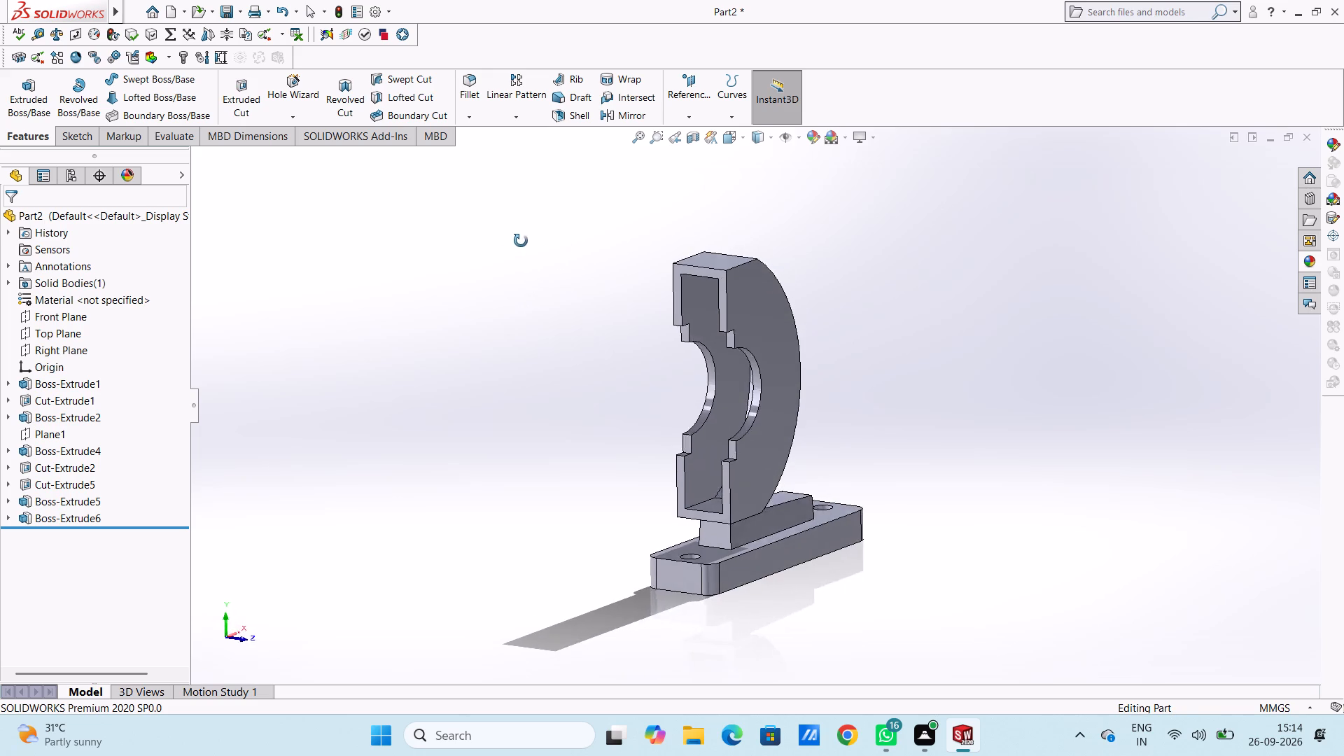
middle_drag(521, 241, 634, 280)
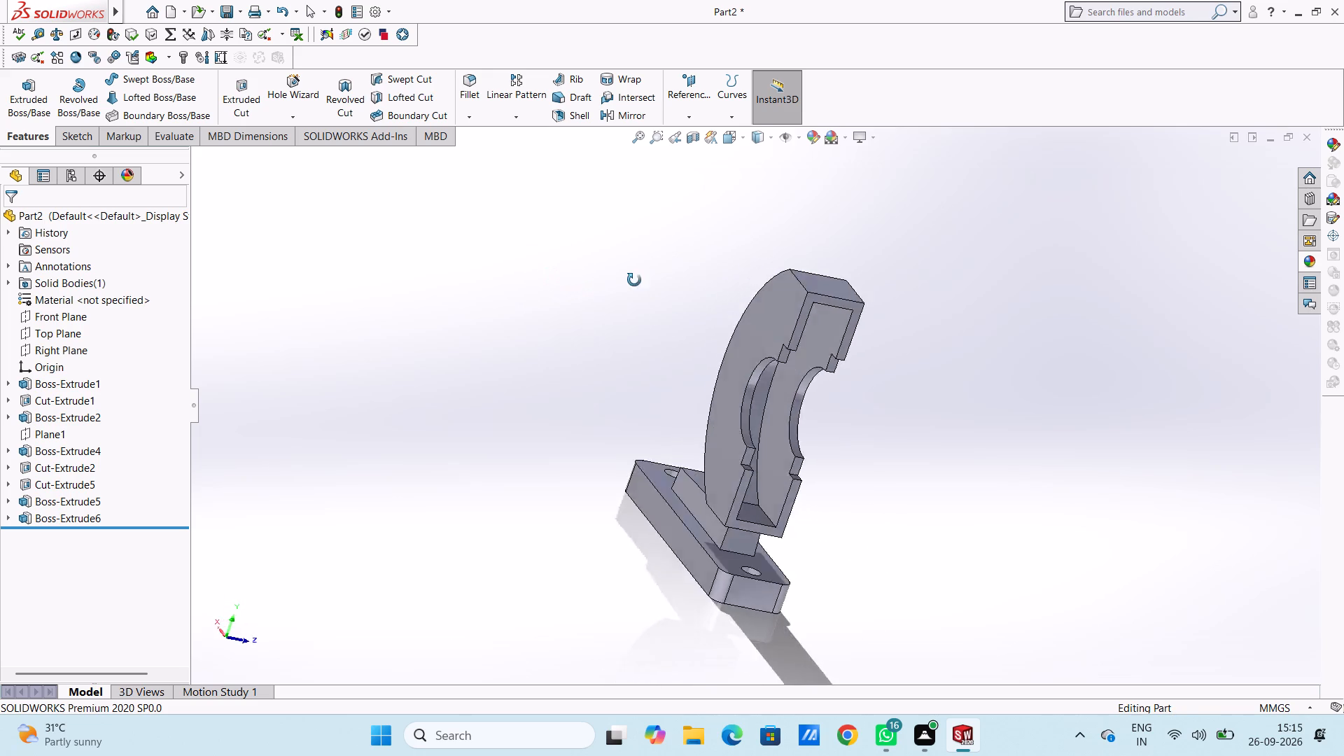
middle_drag(634, 280, 526, 272)
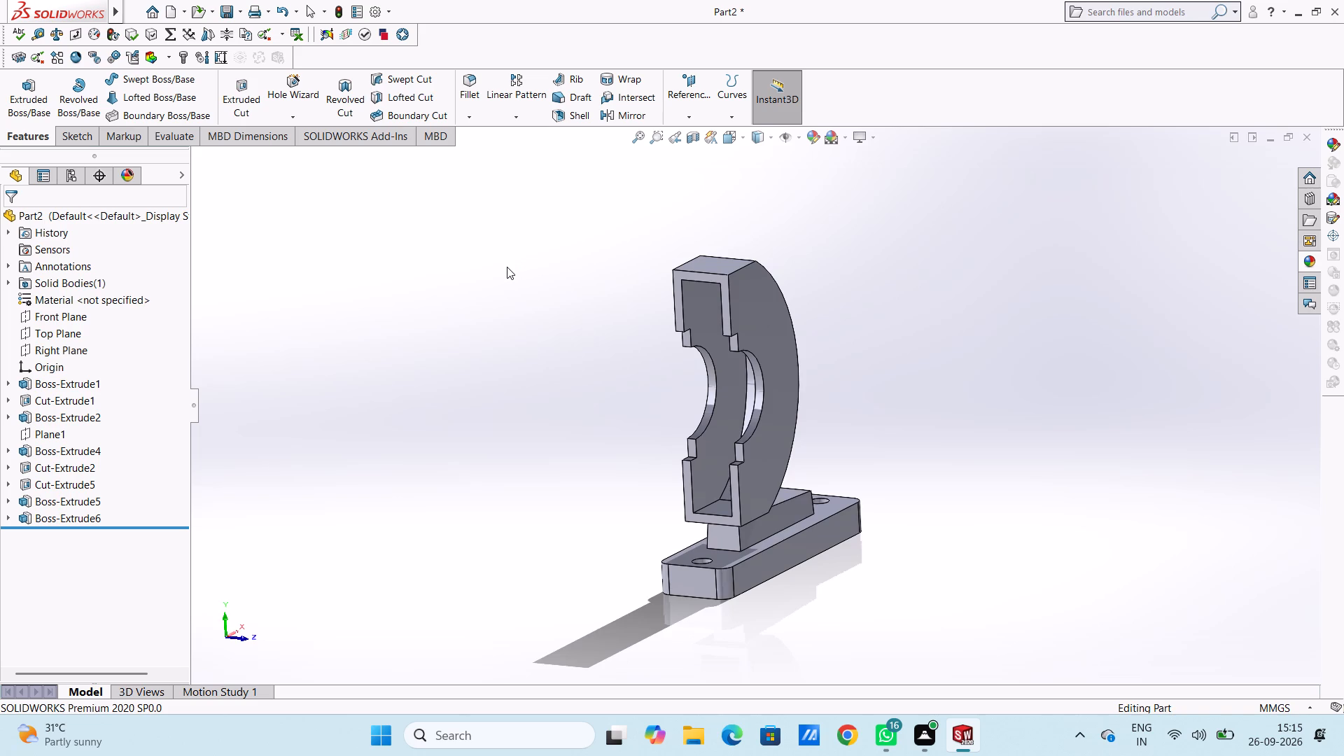
On the arc housing's front face, sketch a closed four-line rectangle about 18 mm wide and 15 mm high at the upper straight corner.
key(ctrl+1)
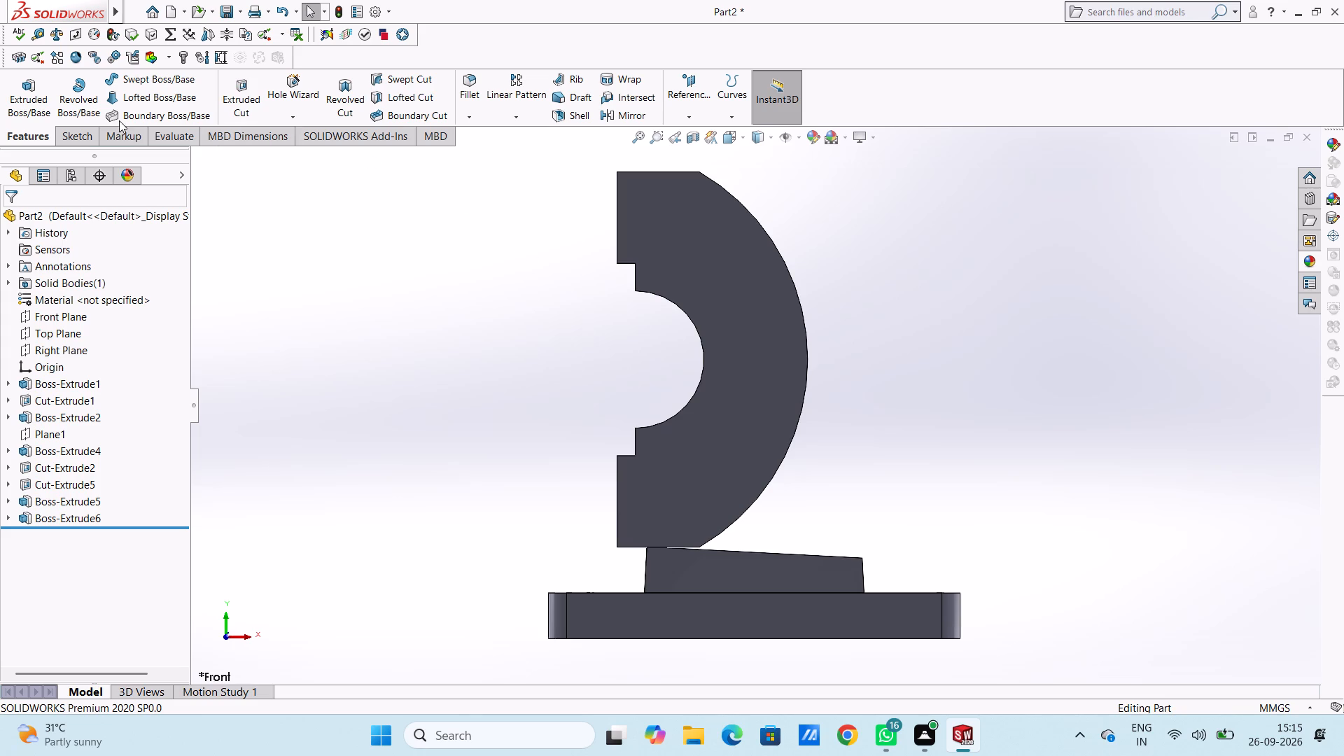
click(647, 216)
click(710, 176)
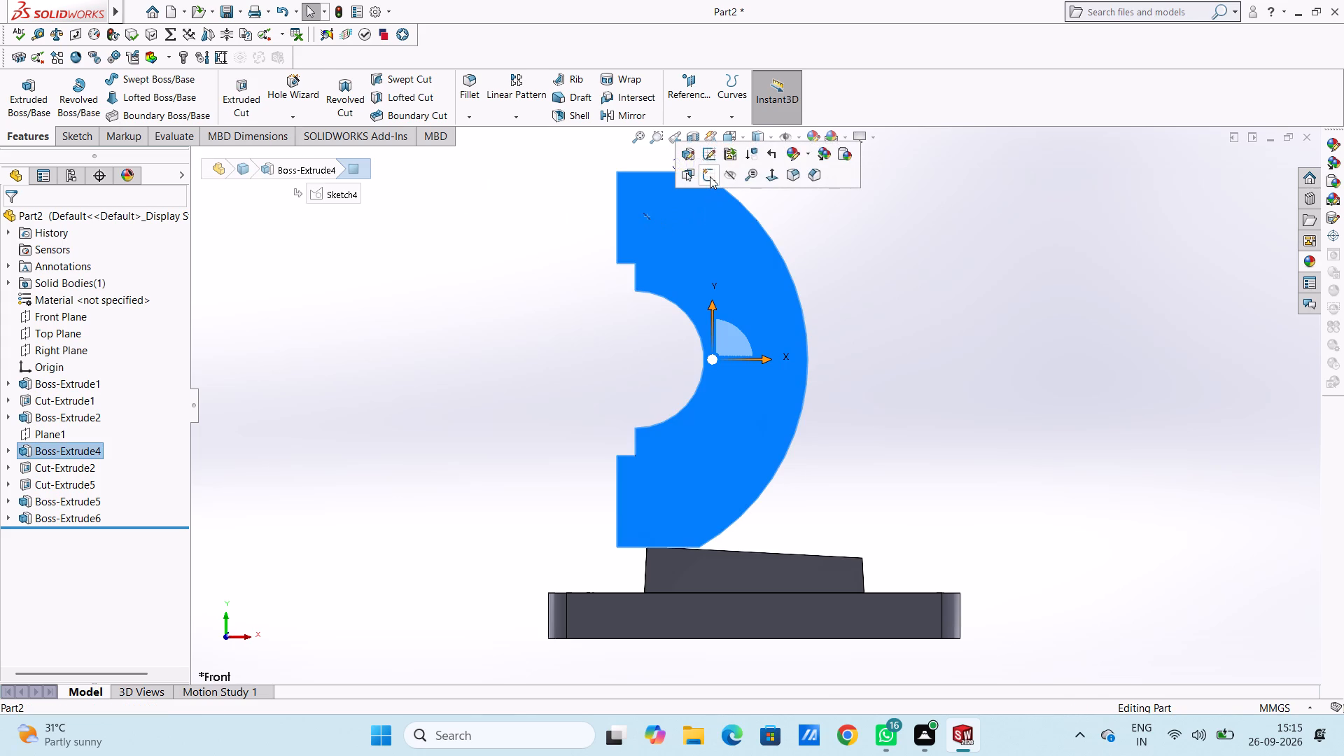
click(519, 239)
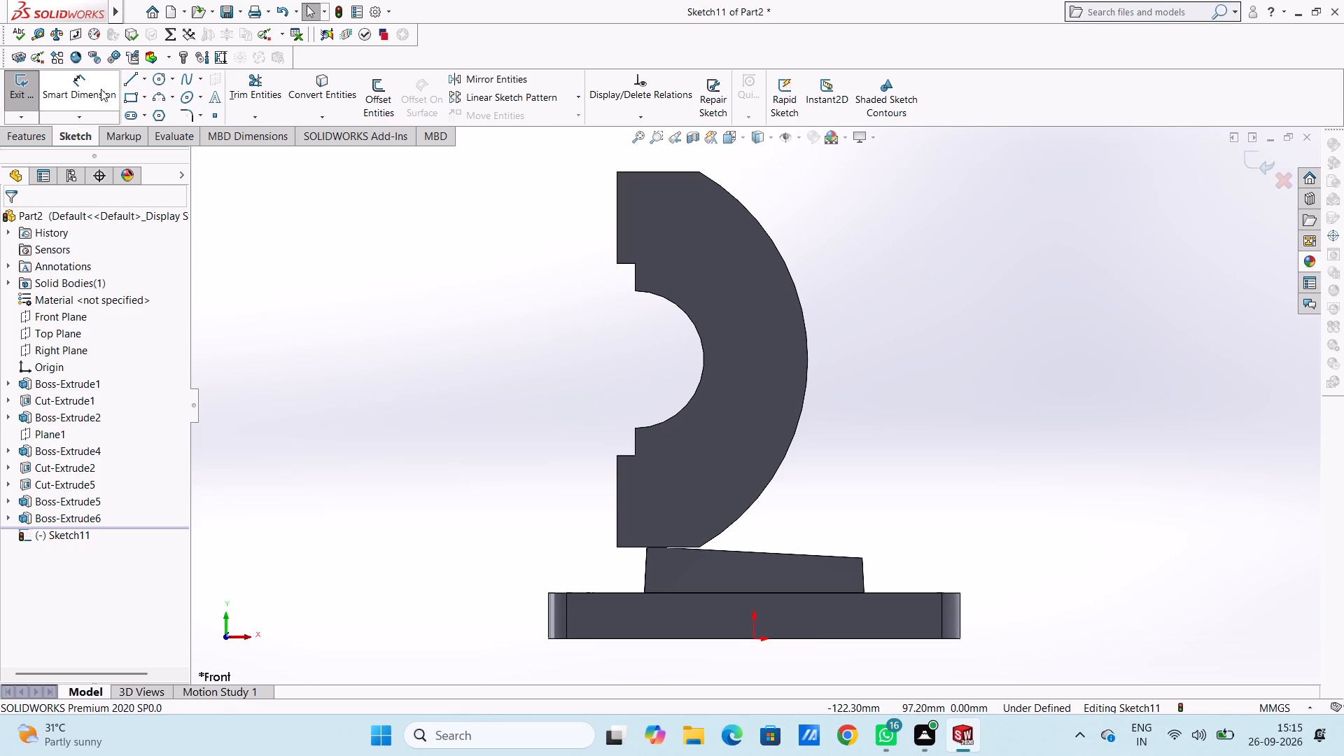
click(129, 78)
click(616, 173)
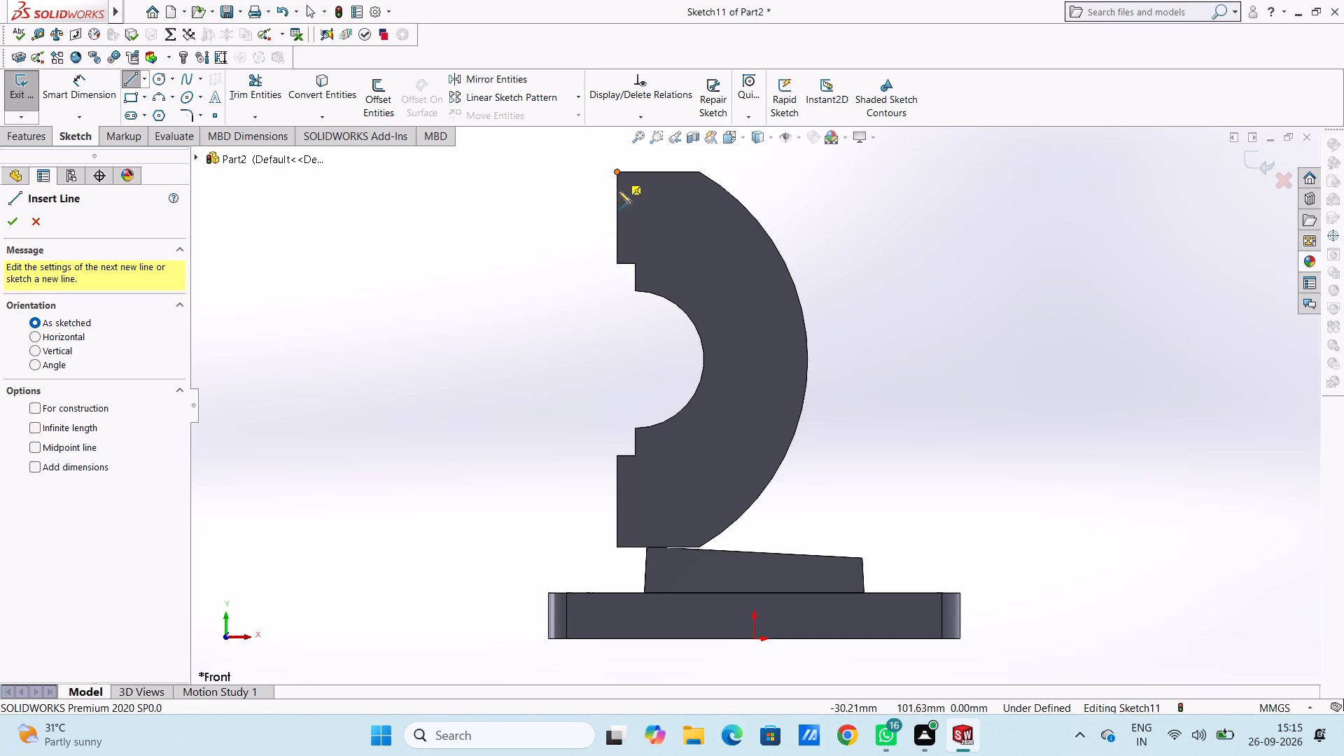
click(617, 240)
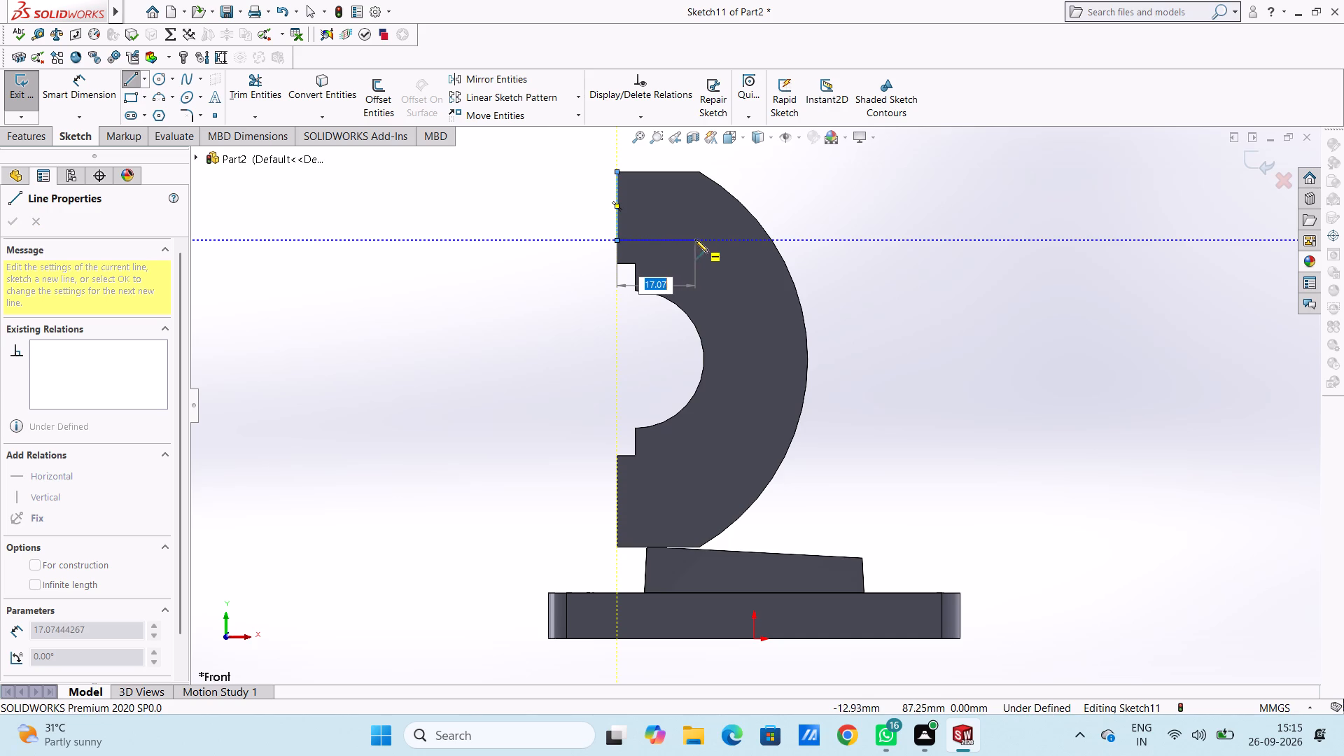
click(701, 237)
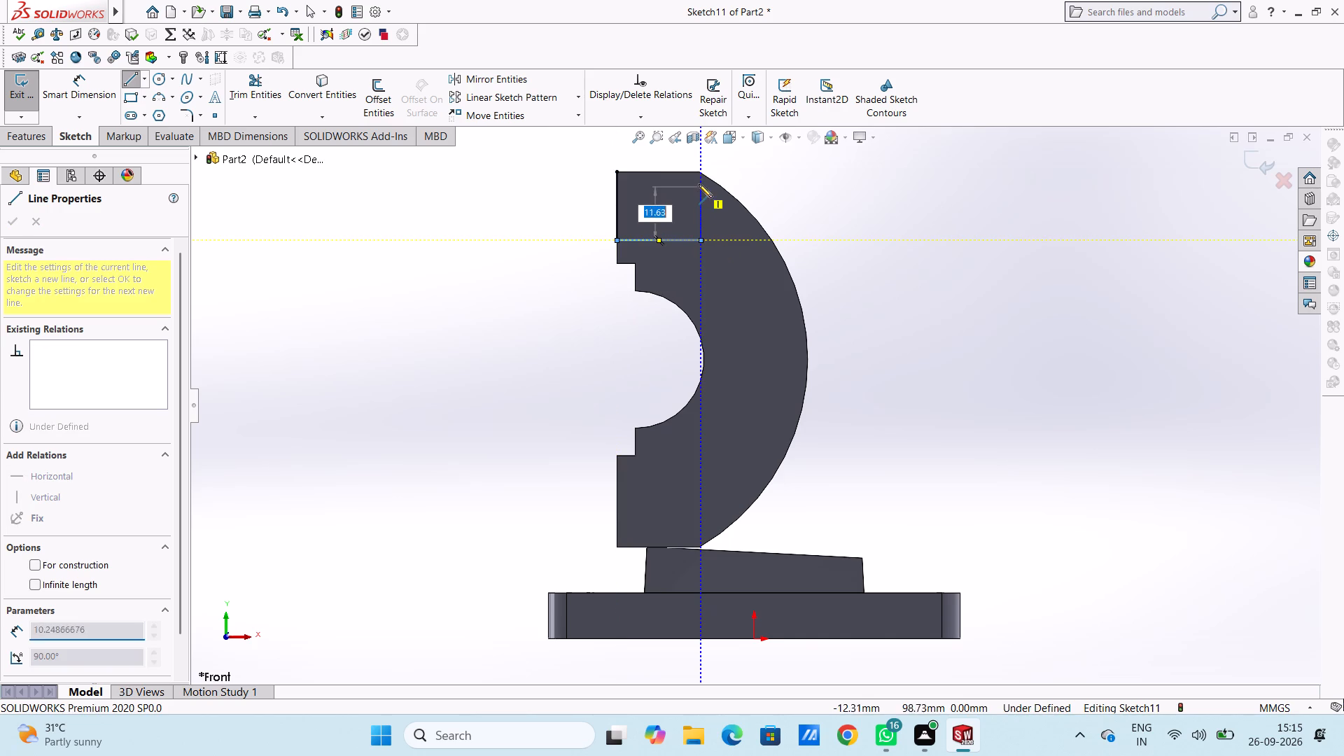
click(698, 172)
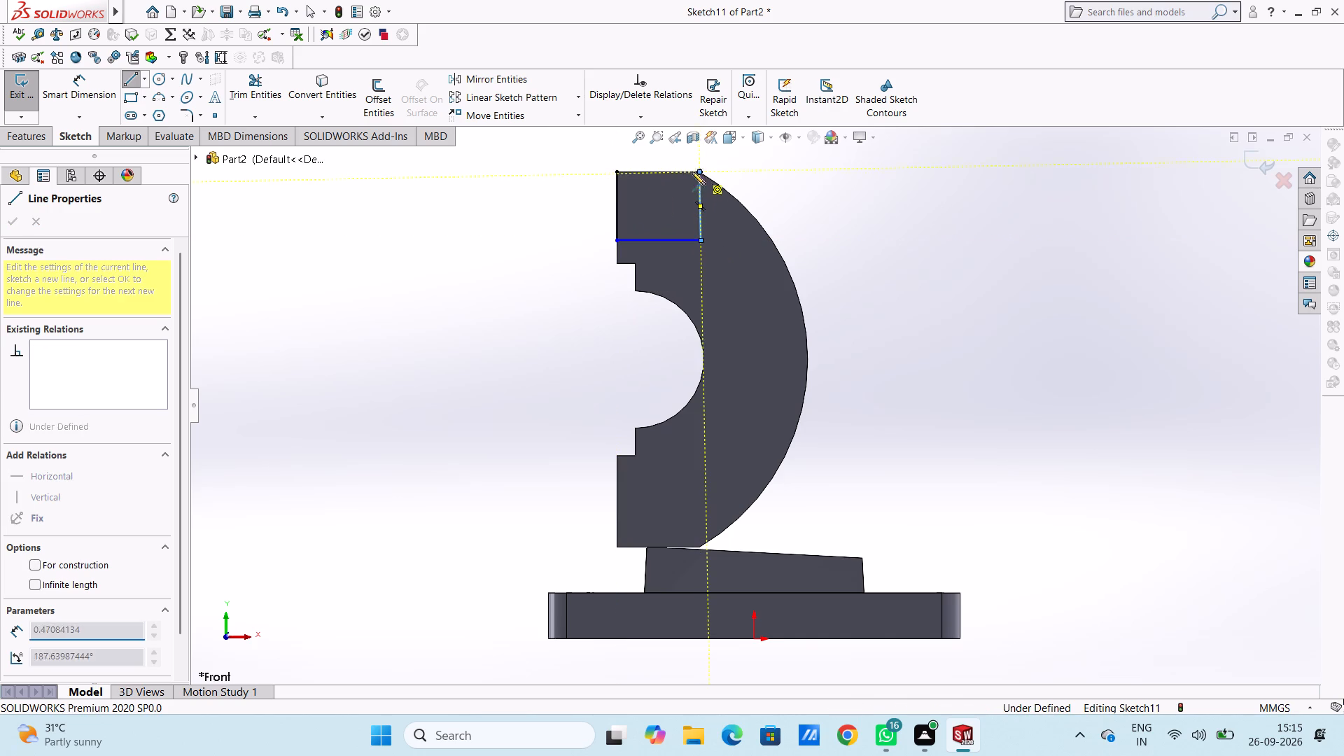
click(614, 168)
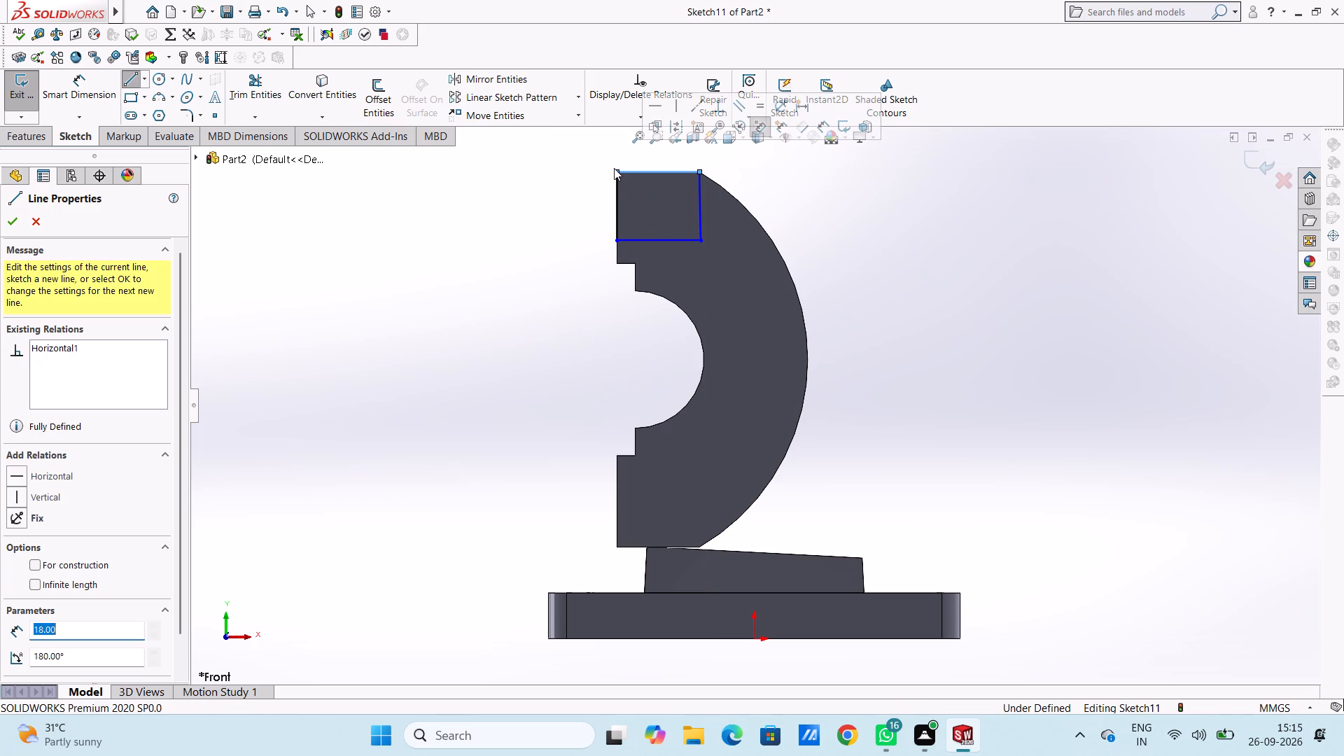
key(Escape)
key(Escape)
key(Escape)
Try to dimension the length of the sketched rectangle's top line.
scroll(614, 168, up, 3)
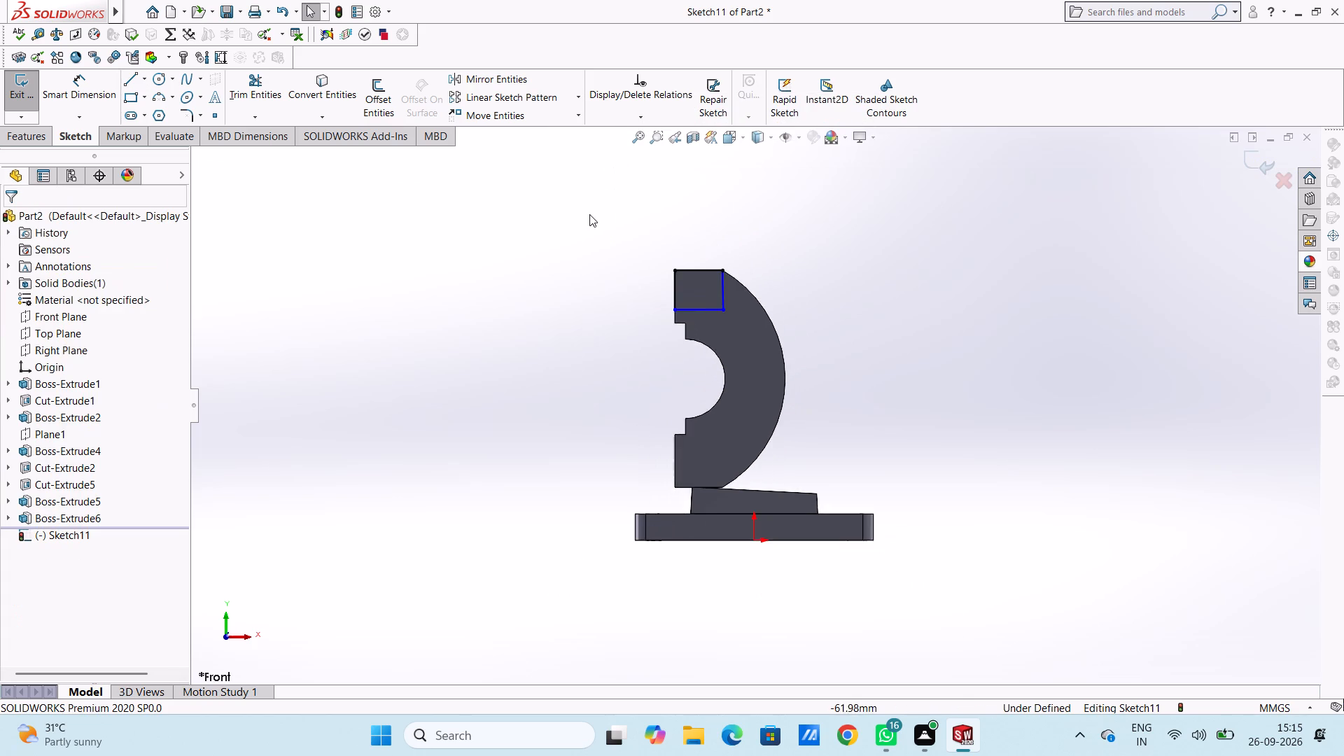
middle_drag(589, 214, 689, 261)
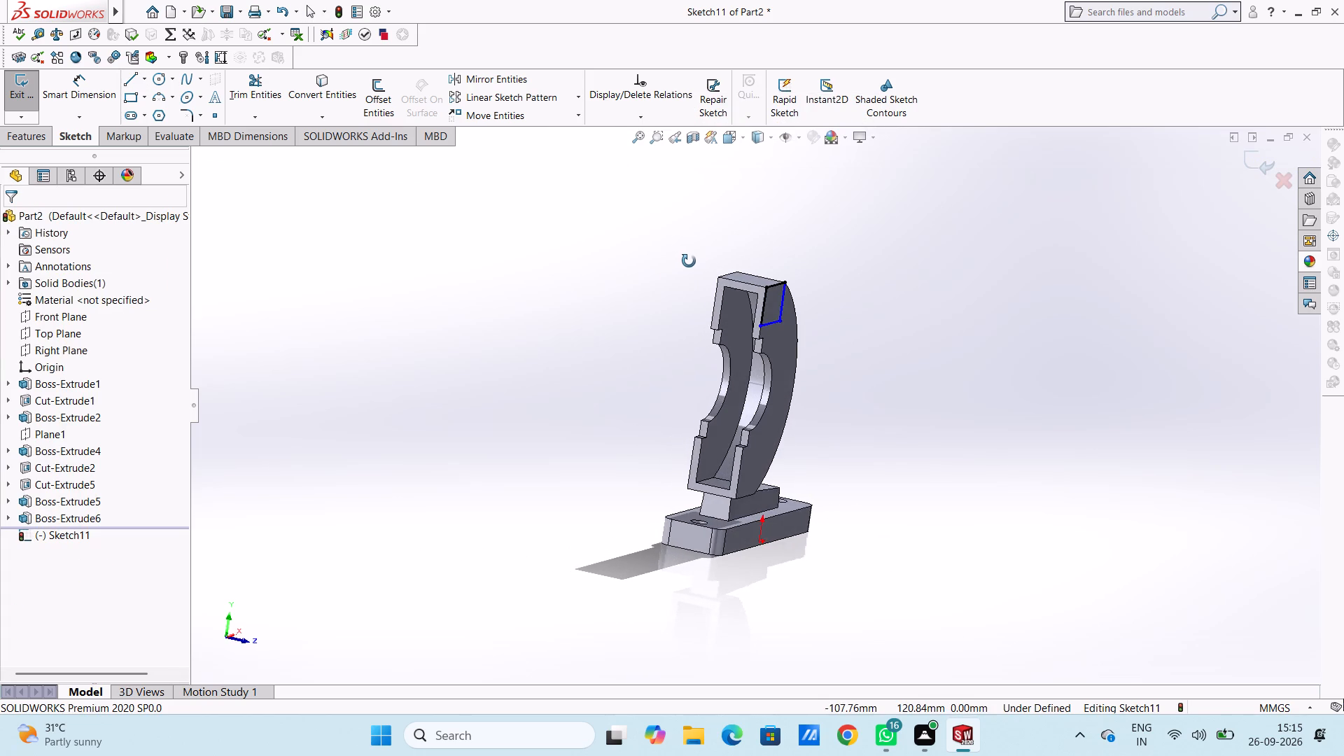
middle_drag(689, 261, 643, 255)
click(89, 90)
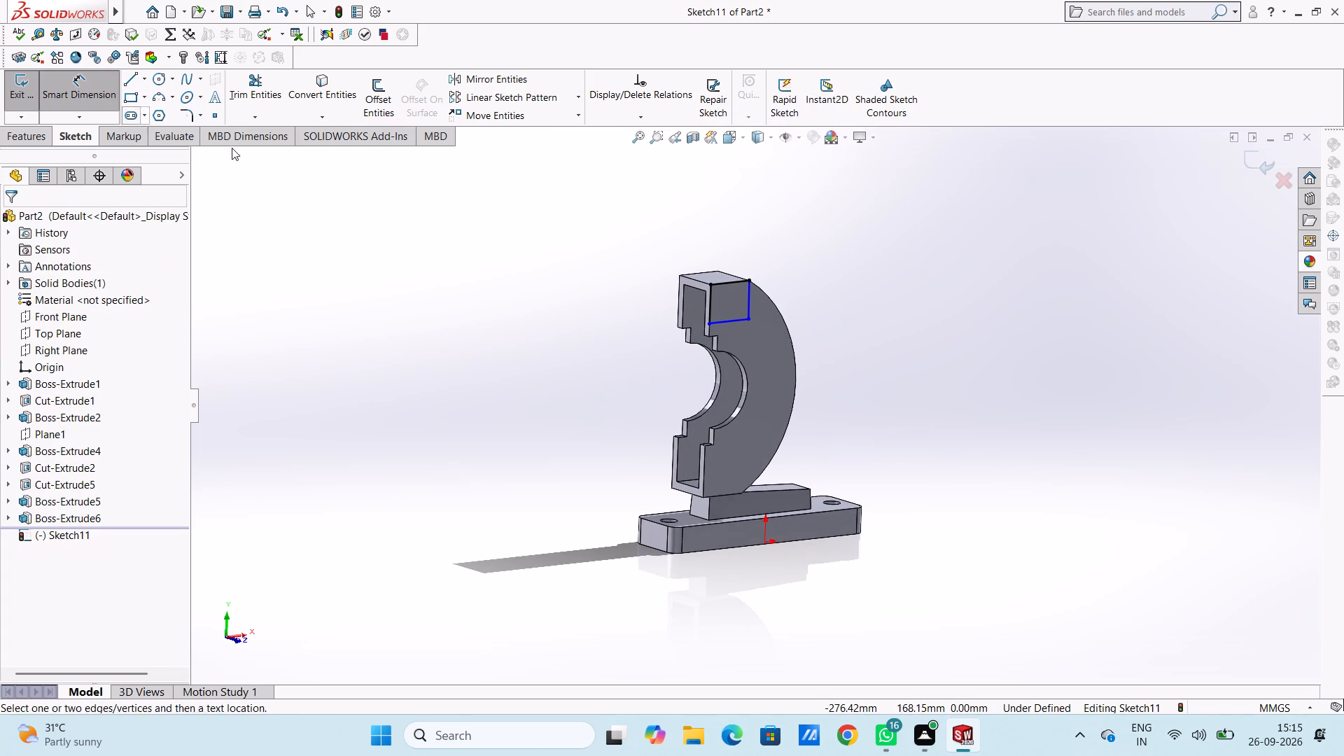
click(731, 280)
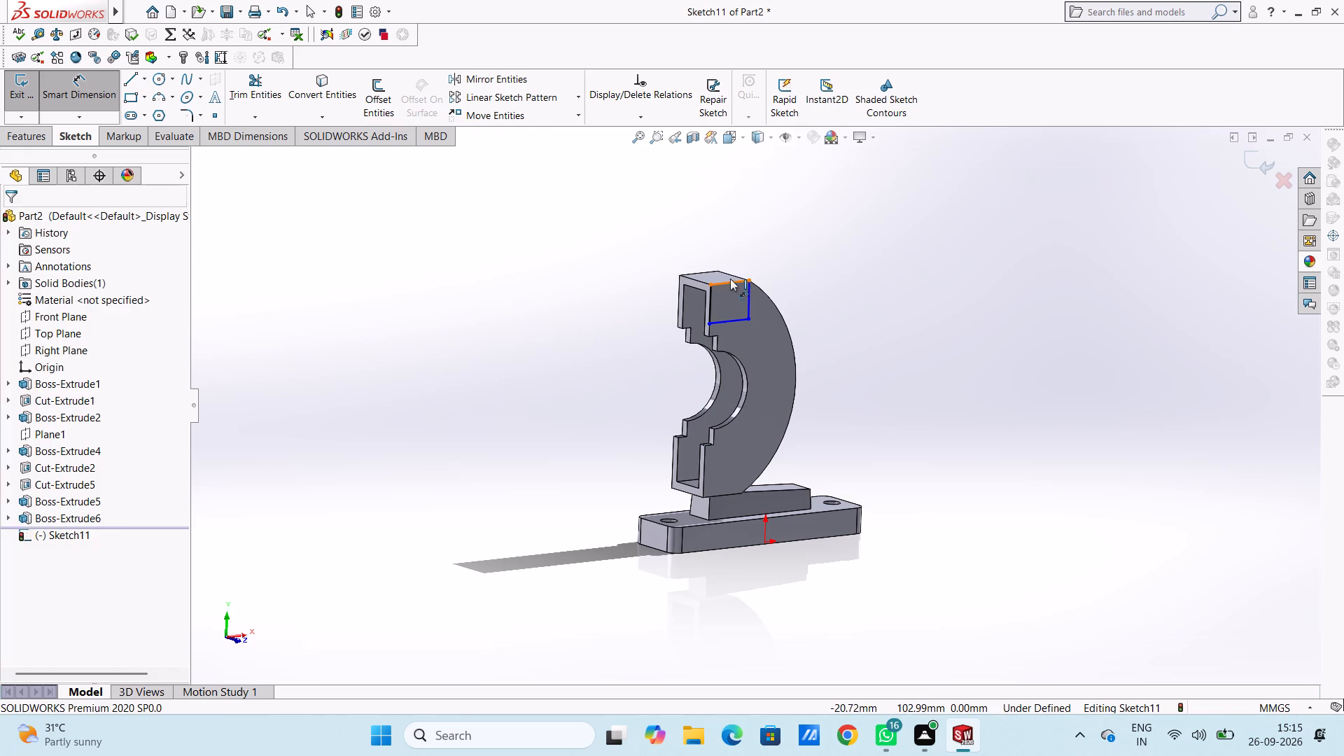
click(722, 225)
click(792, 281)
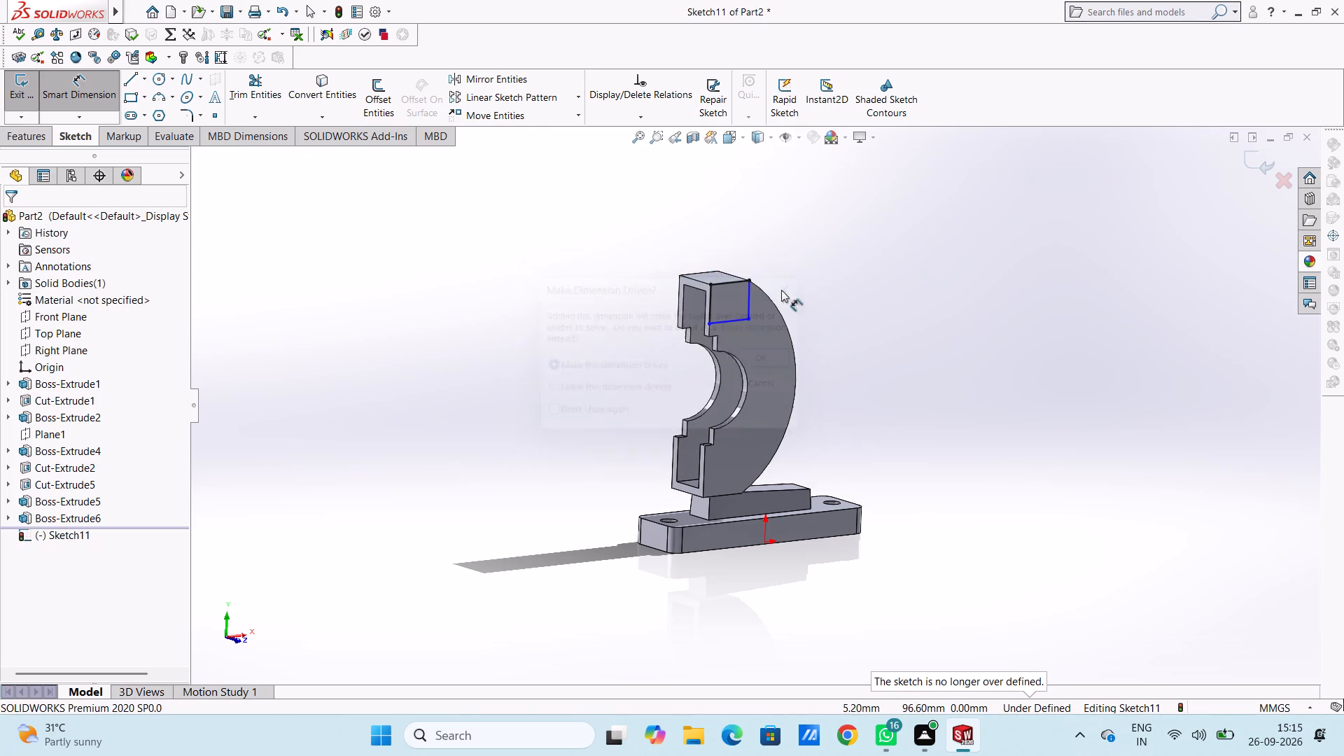
Dimension the length of the rectangle's vertical line nearest the outer arc, placing the dimension clear of the housing.
click(748, 294)
click(971, 280)
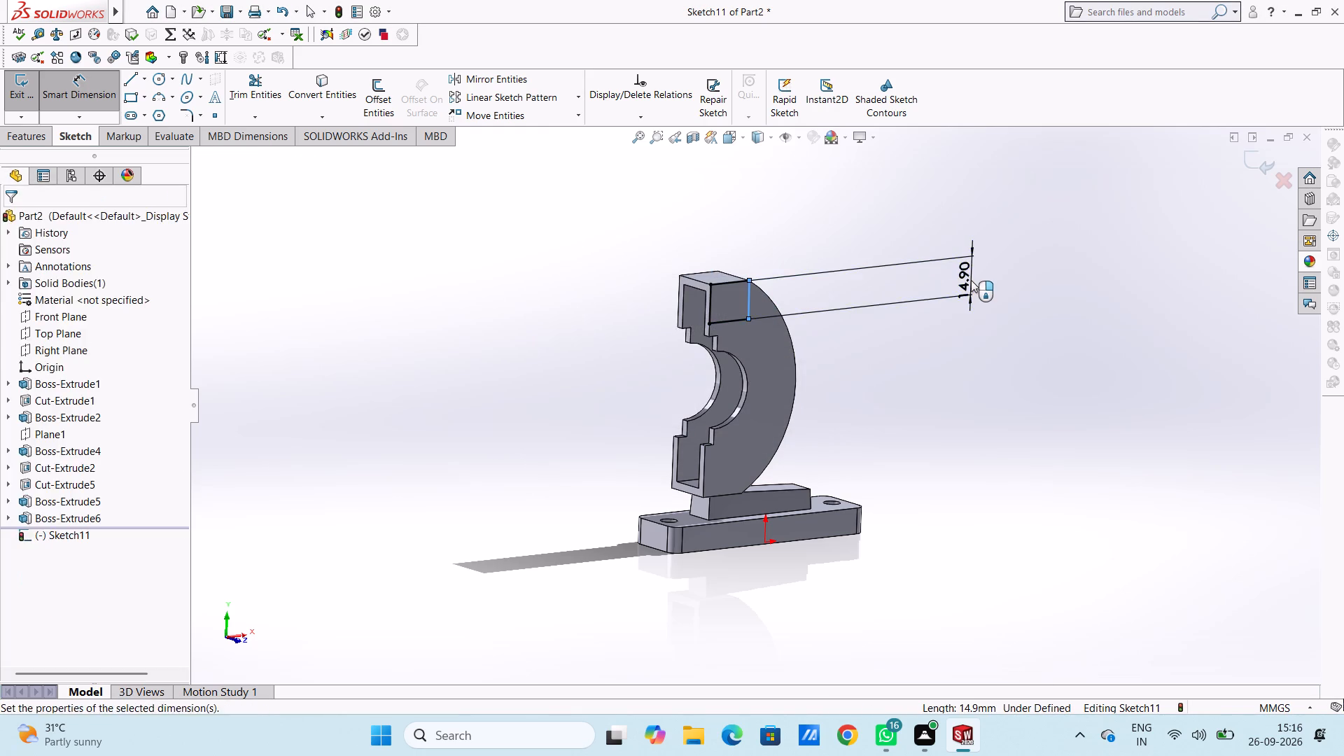
click(910, 260)
click(825, 222)
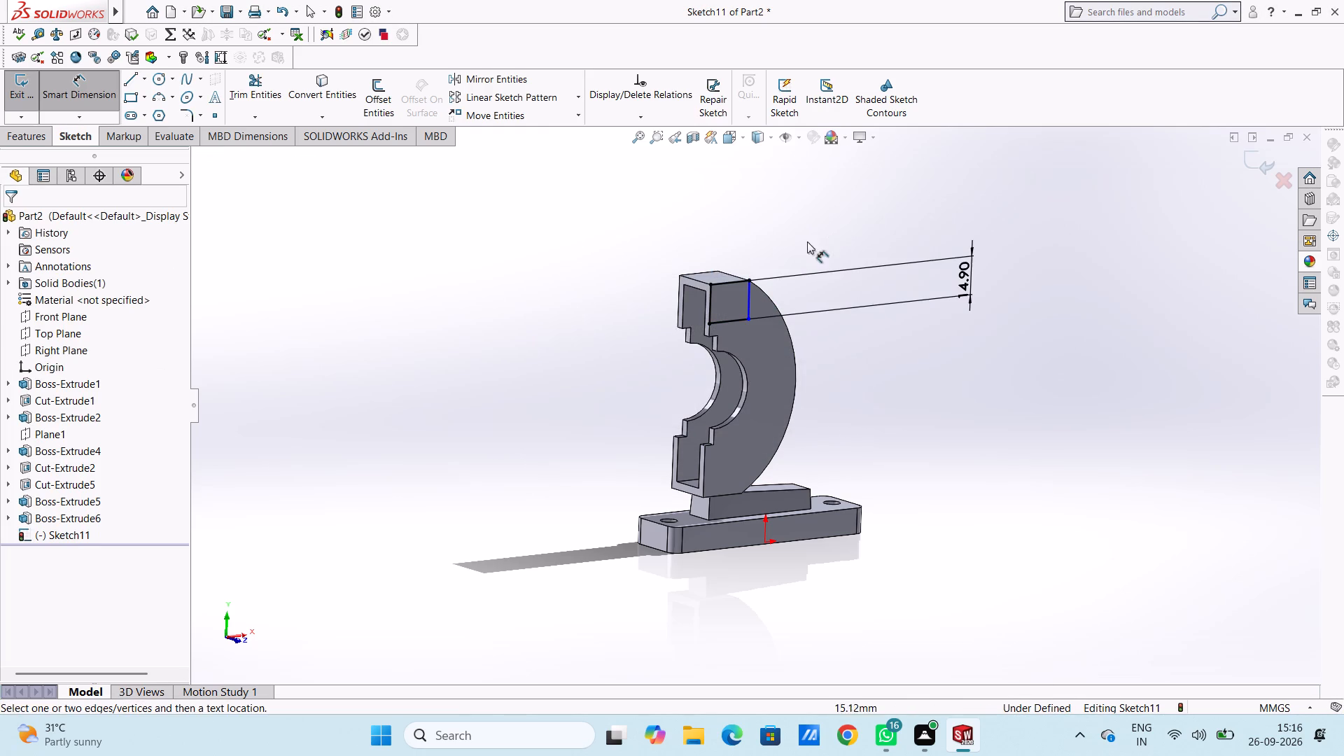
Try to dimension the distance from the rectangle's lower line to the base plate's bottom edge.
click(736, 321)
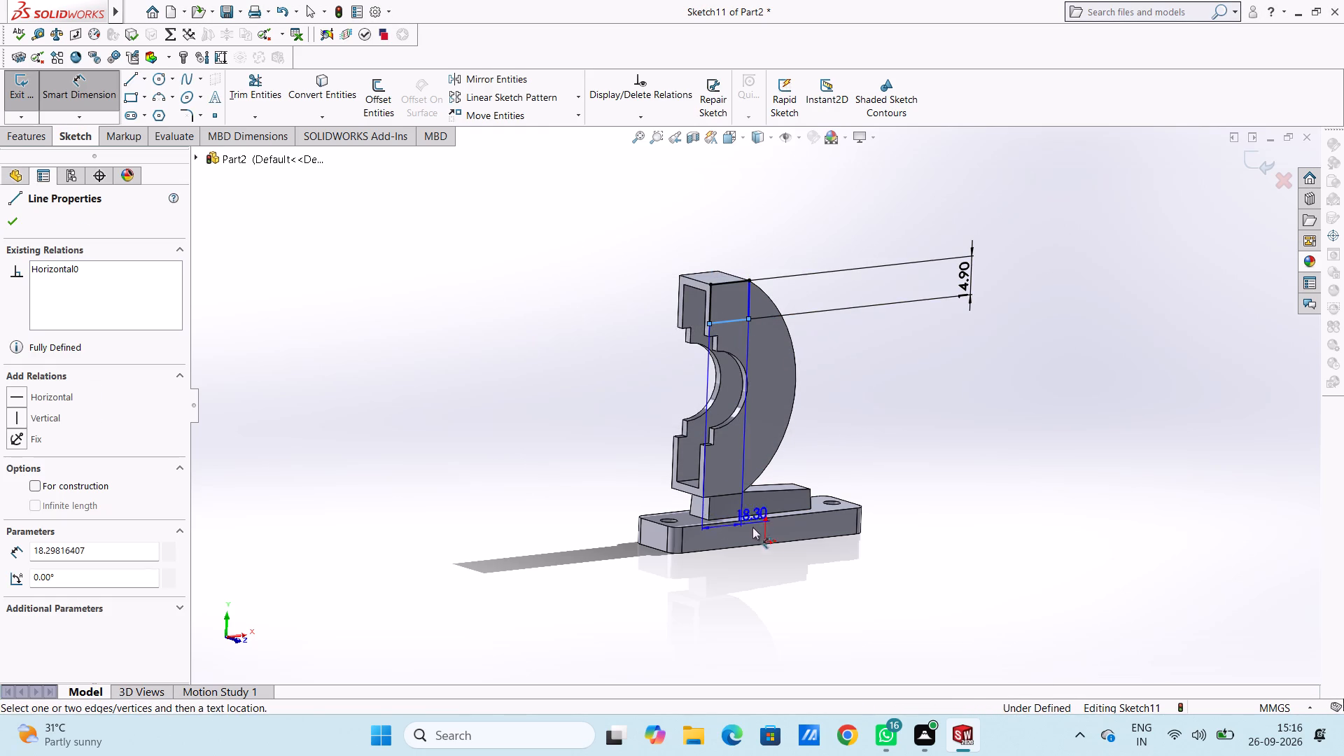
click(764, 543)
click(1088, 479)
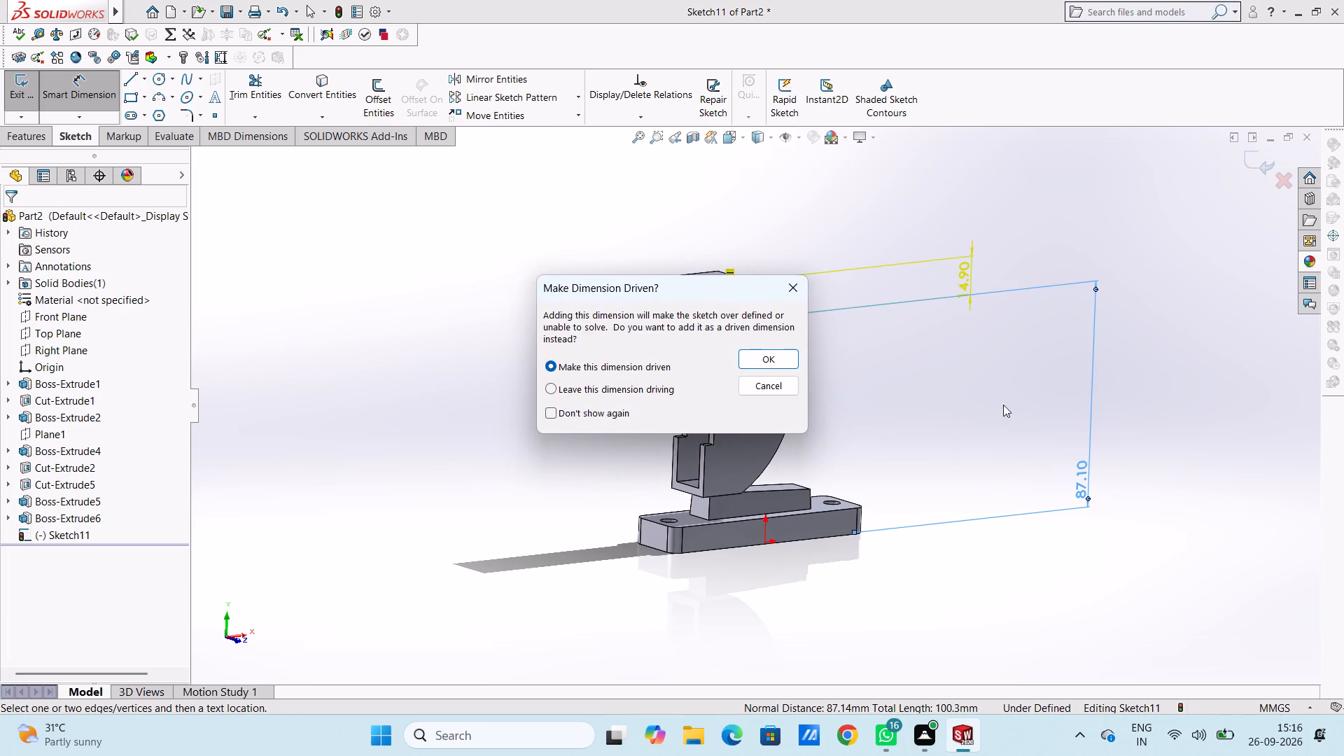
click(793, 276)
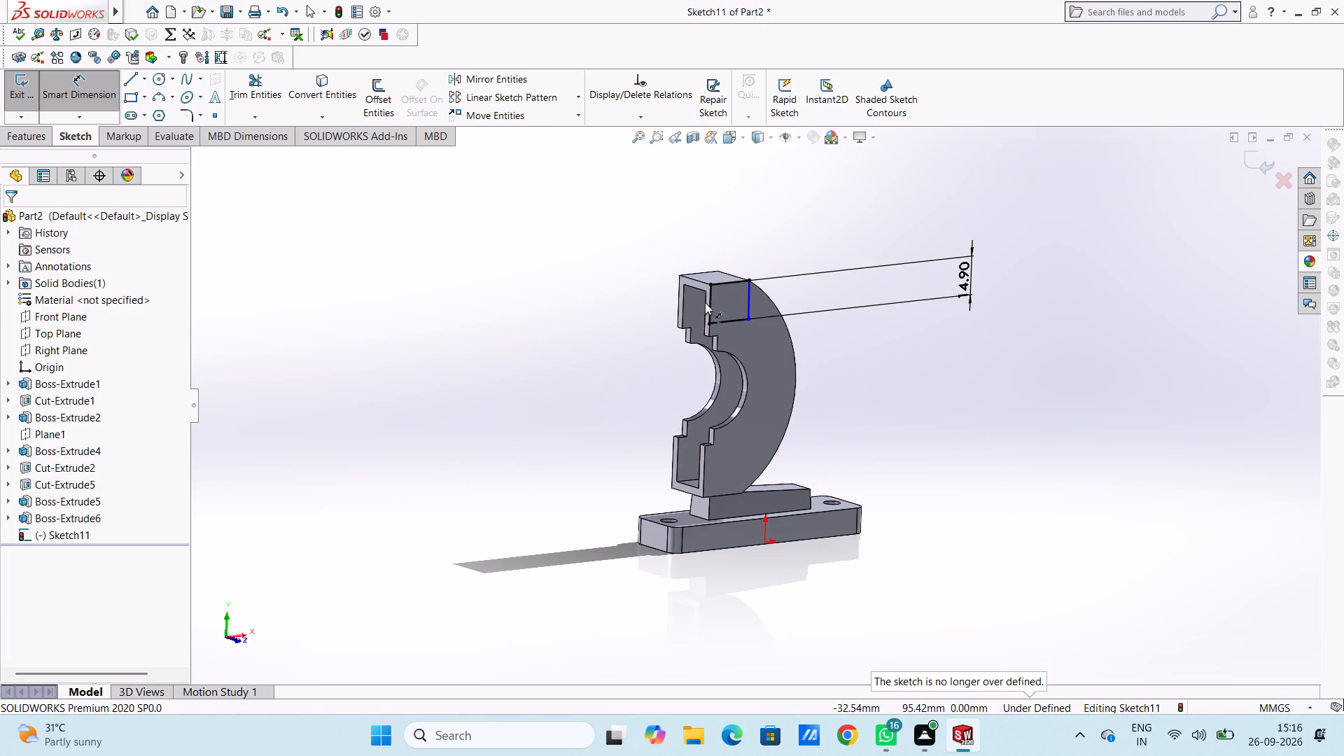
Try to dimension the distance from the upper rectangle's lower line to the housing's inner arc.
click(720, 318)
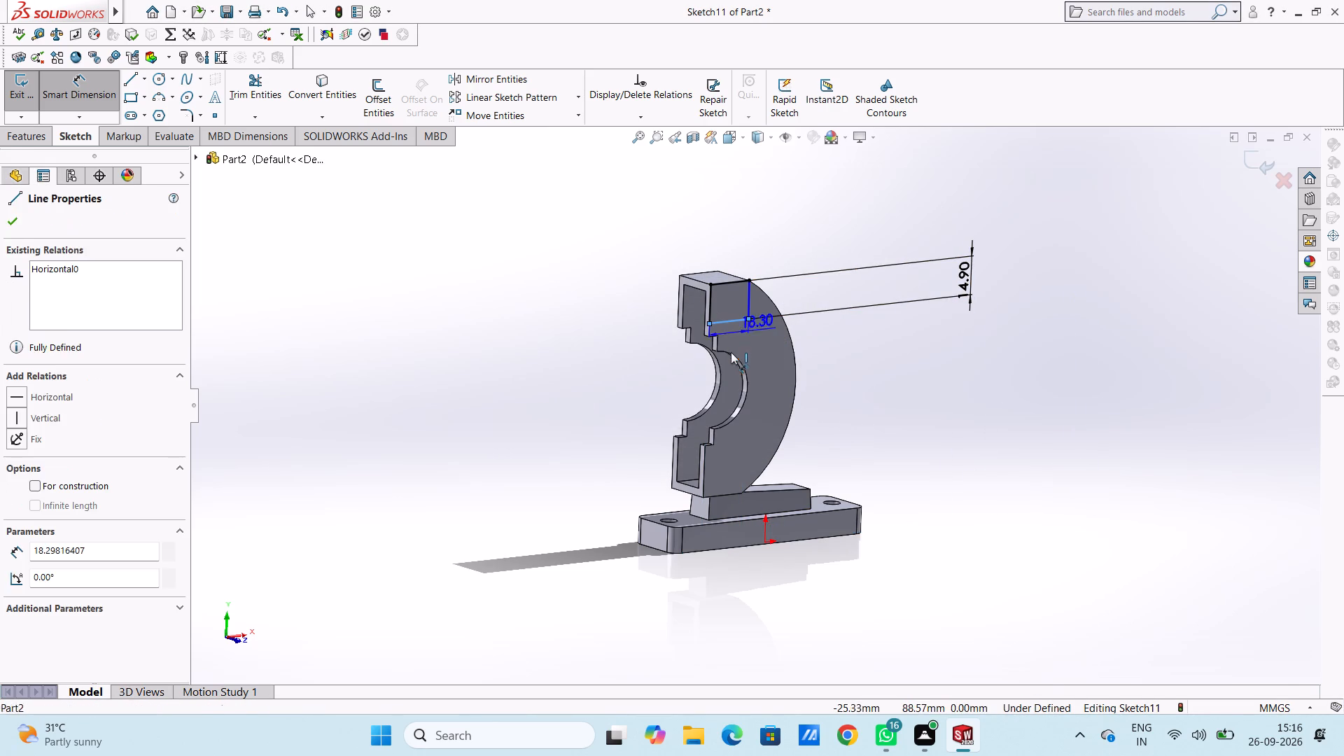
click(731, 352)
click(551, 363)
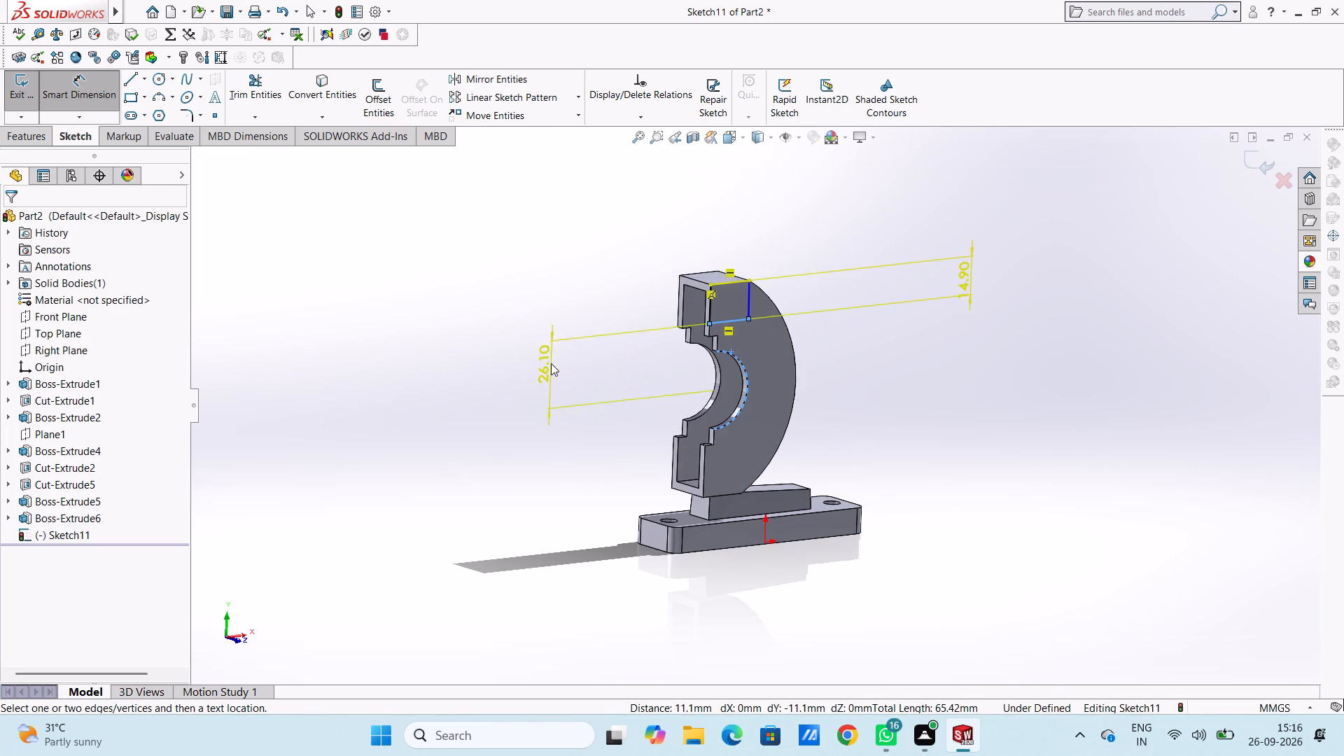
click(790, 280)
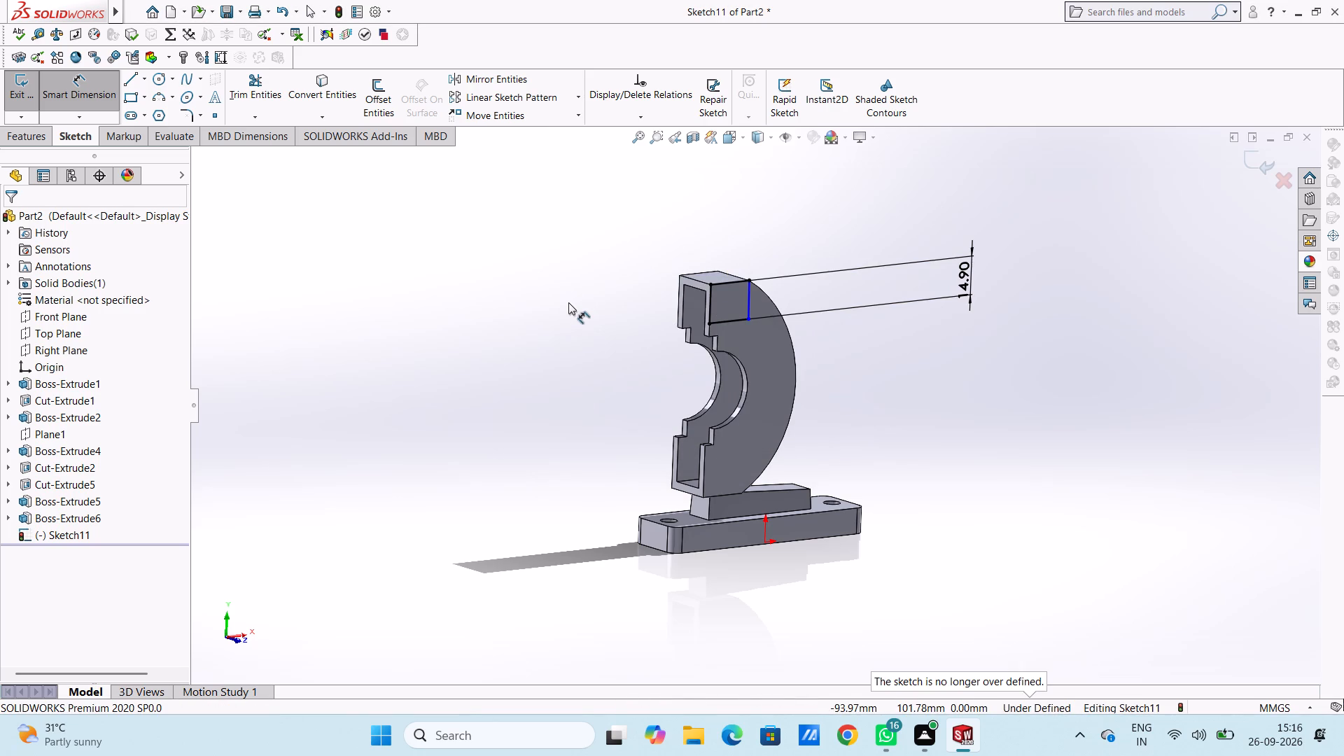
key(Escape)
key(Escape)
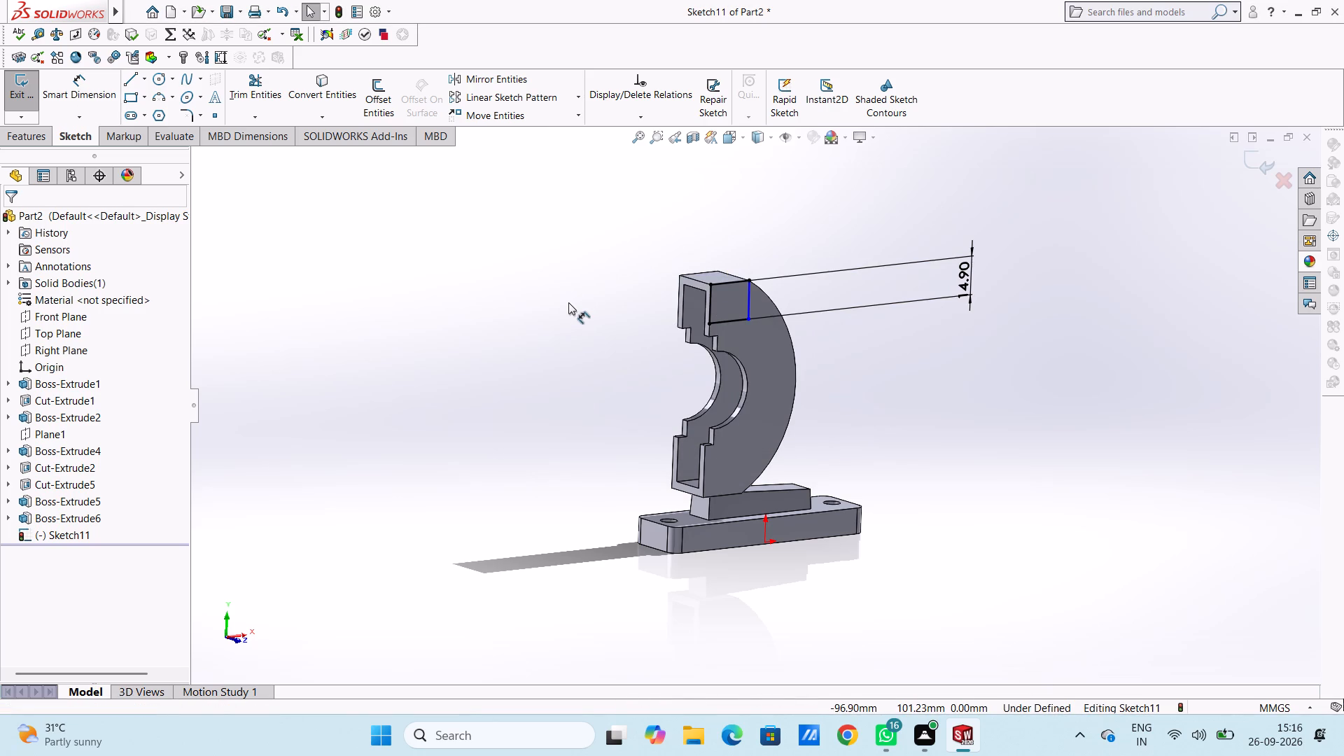
On the housing's front face, sketch a closed four-line rectangle 14.9 mm high and about 18 mm wide at the lower straight corner.
key(ctrl+1)
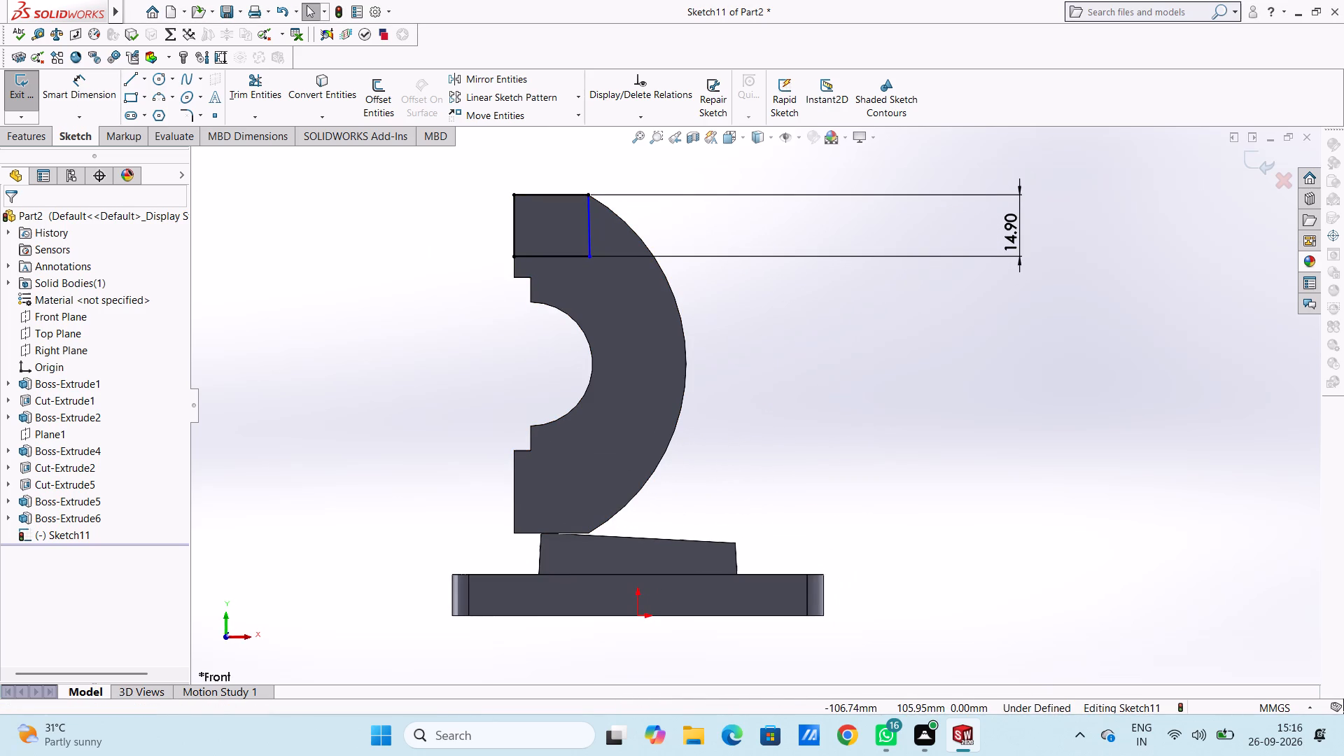
click(130, 83)
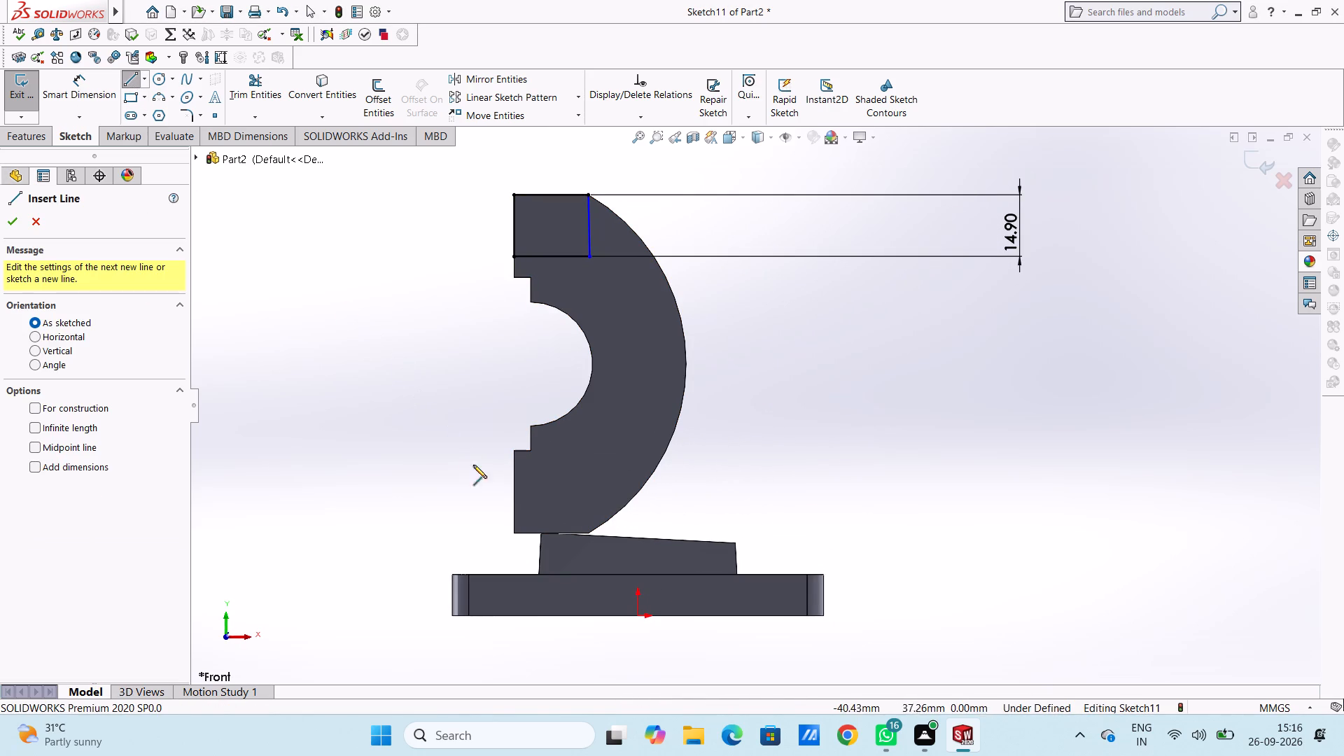
click(513, 533)
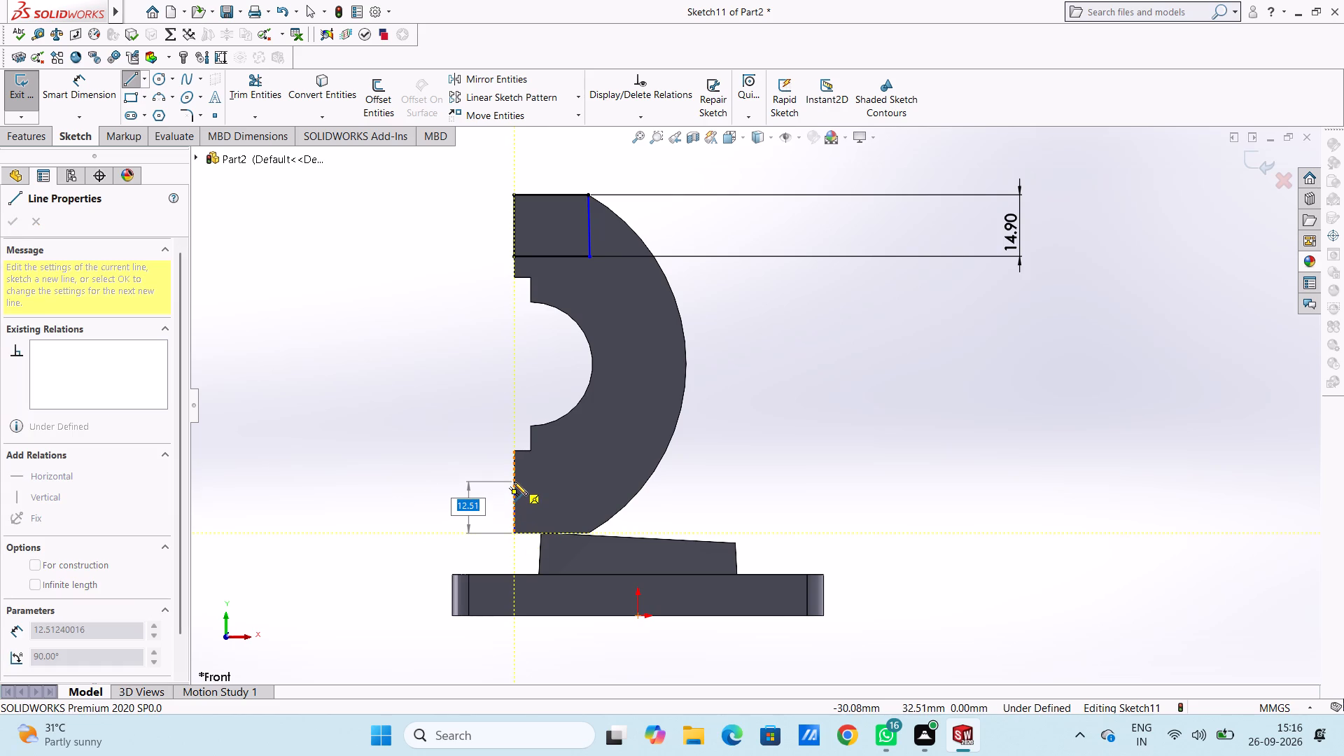
text(14.9)
key(Return)
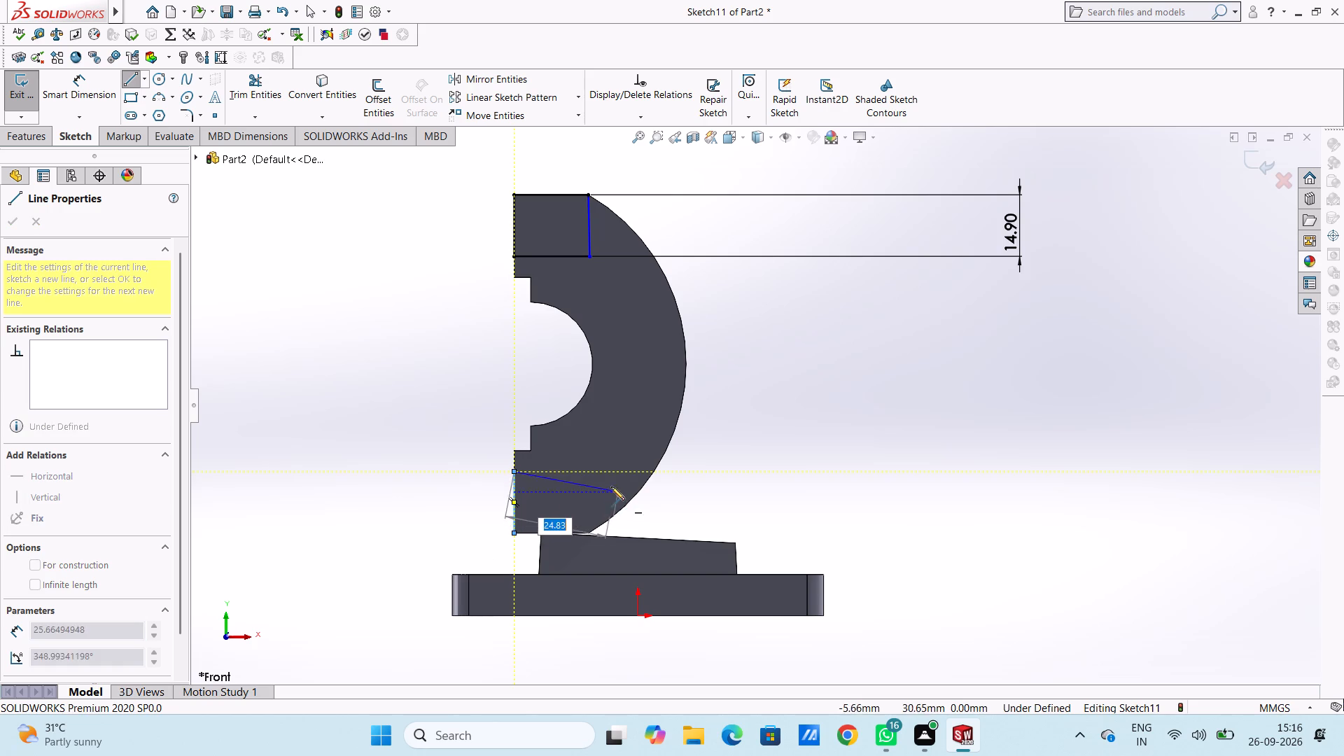
click(587, 469)
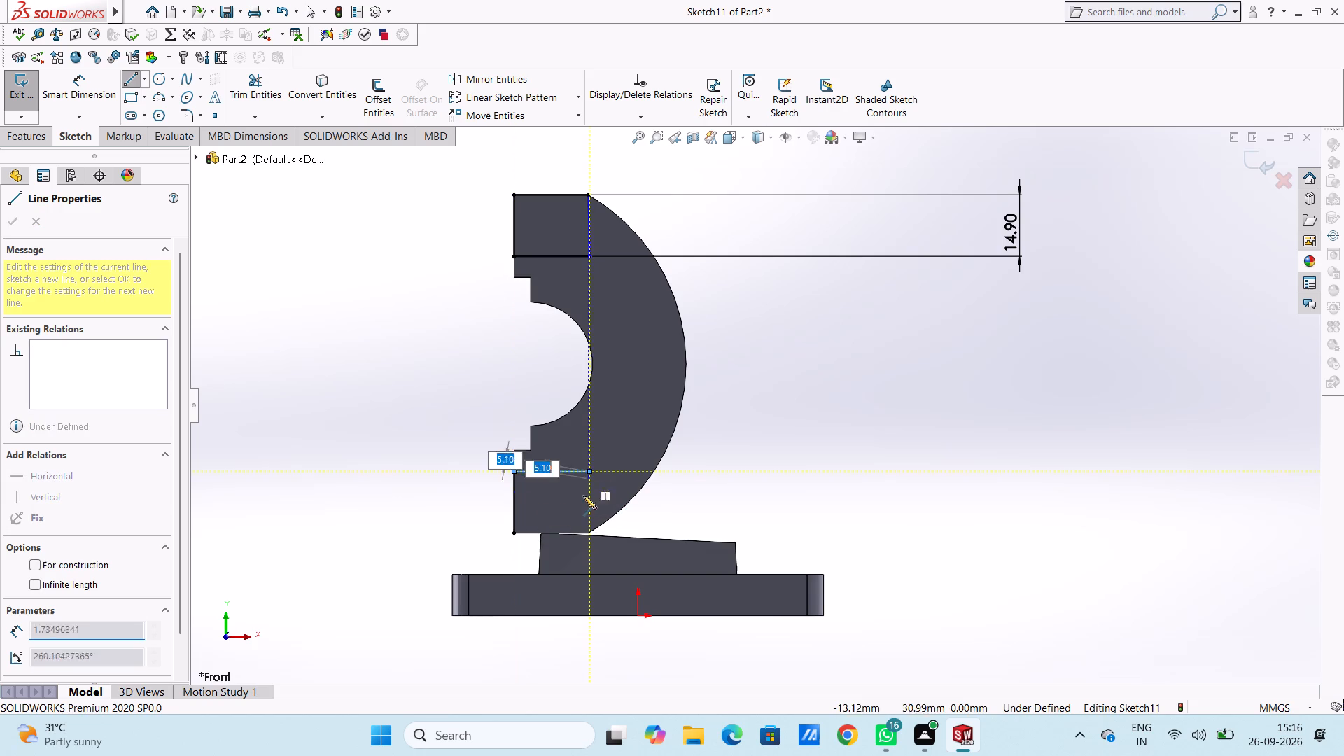
click(589, 533)
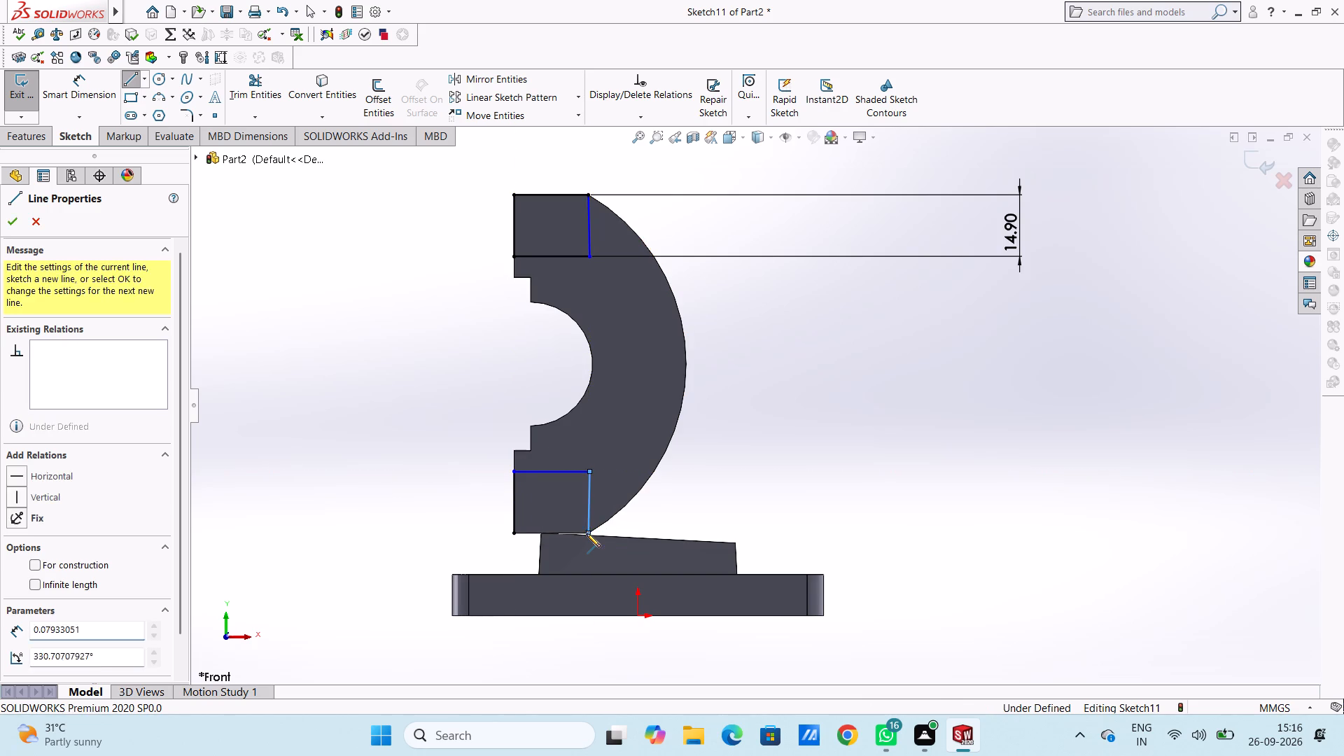
click(517, 533)
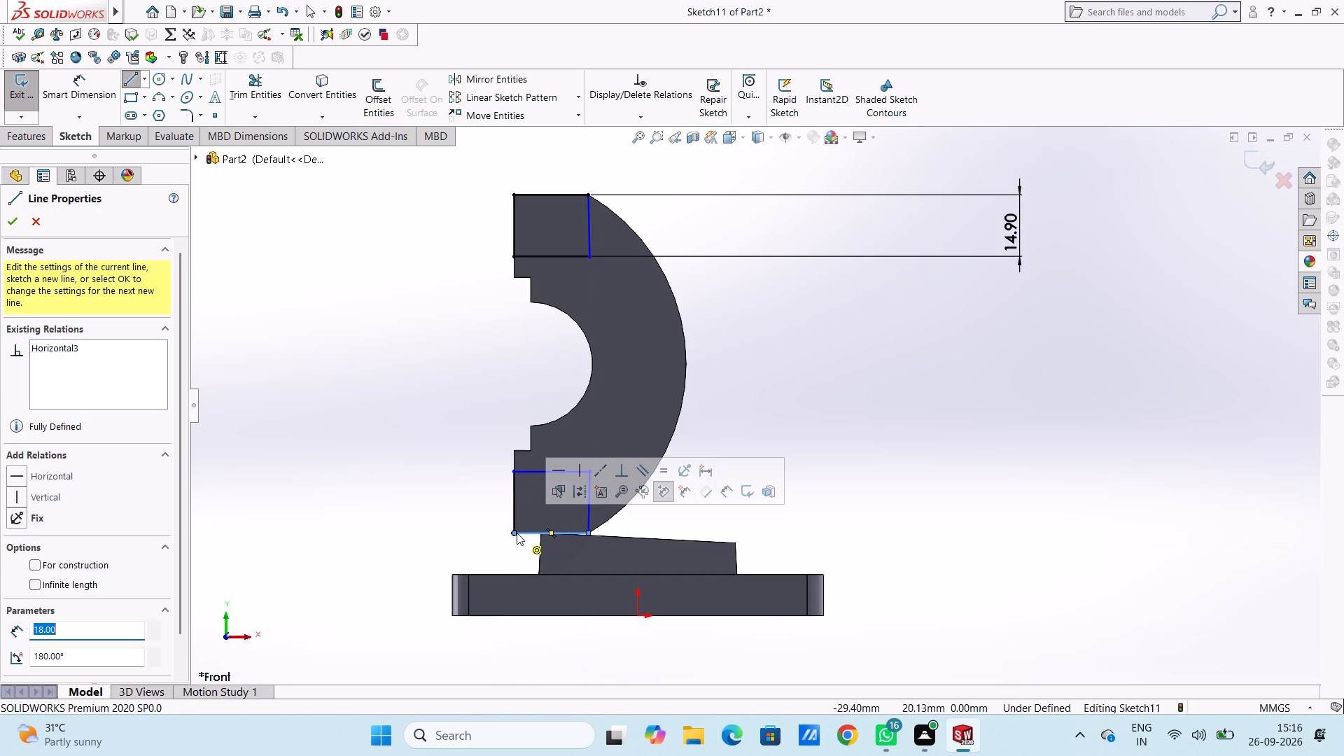
key(Escape)
key(Escape)
key(Escape)
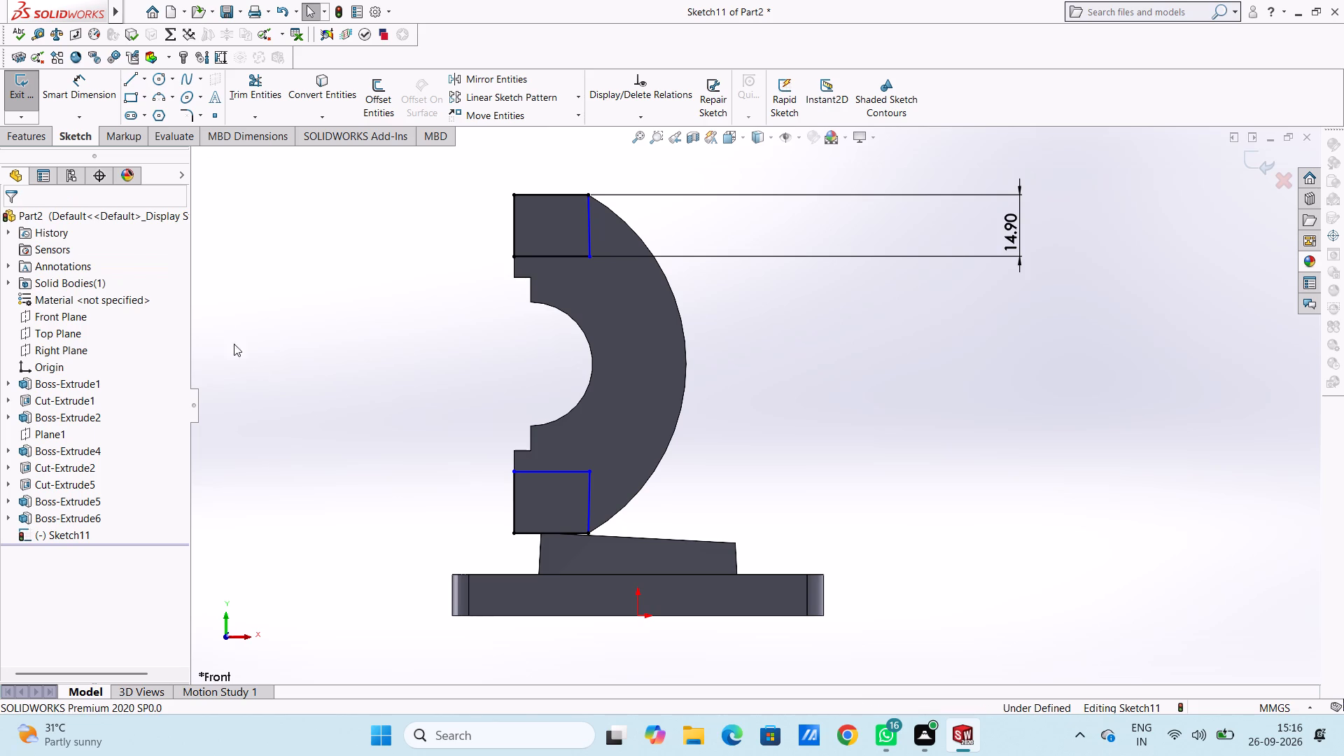
Dimension the lengths of the lower rectangle's top line and its vertical line nearest the outer arc.
click(60, 87)
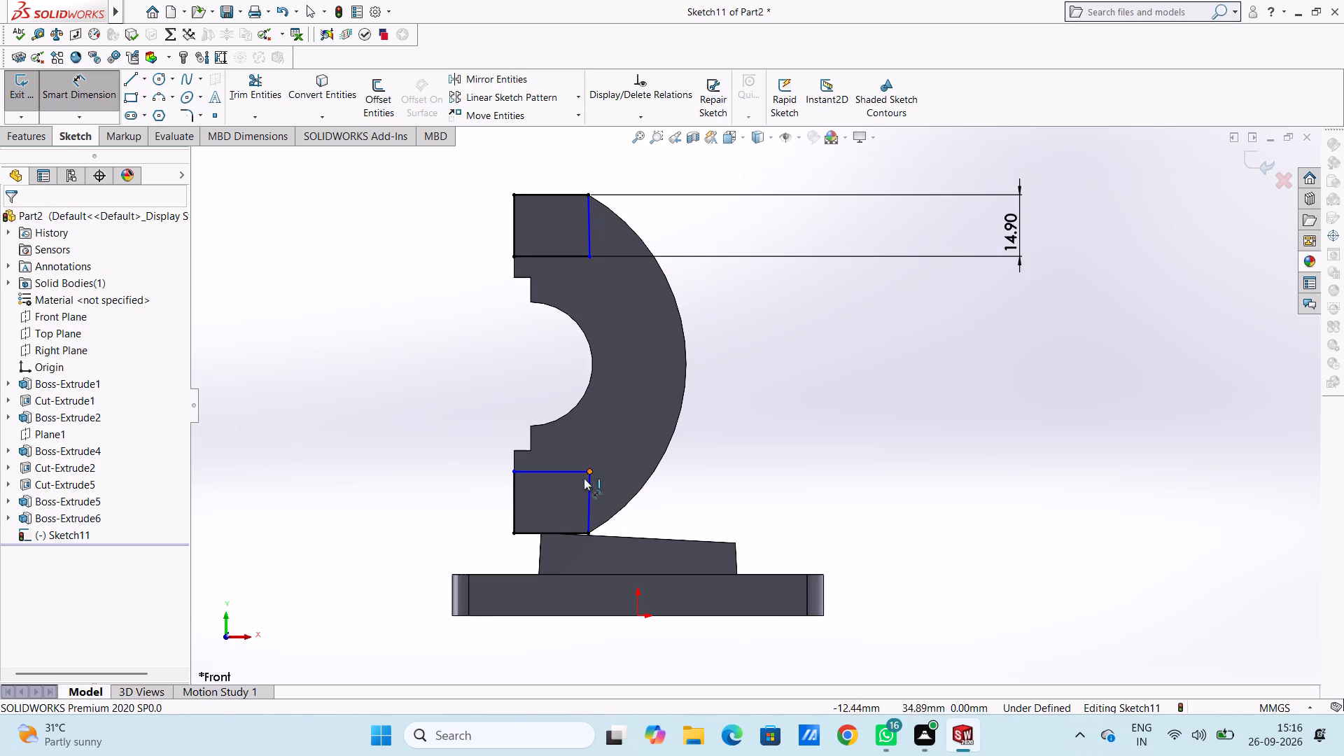
click(575, 474)
click(552, 376)
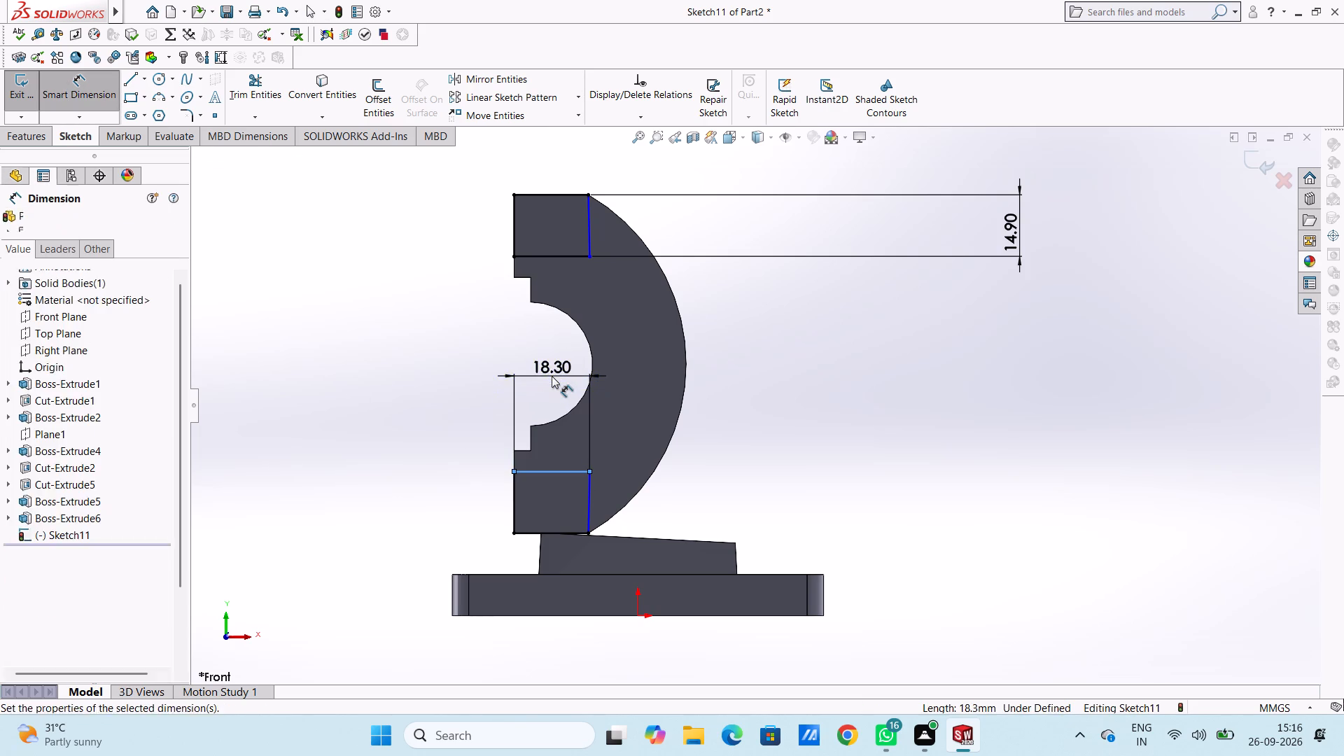
click(489, 352)
click(424, 342)
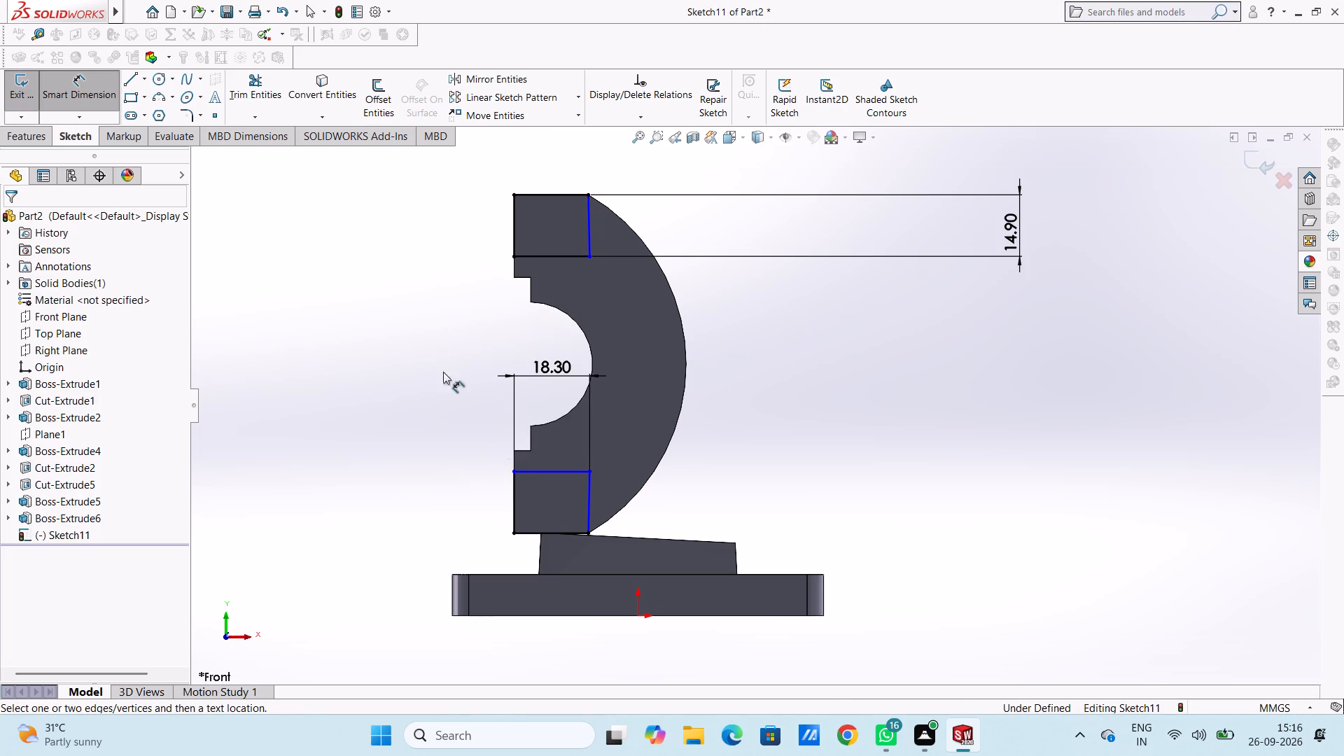
click(587, 493)
click(897, 486)
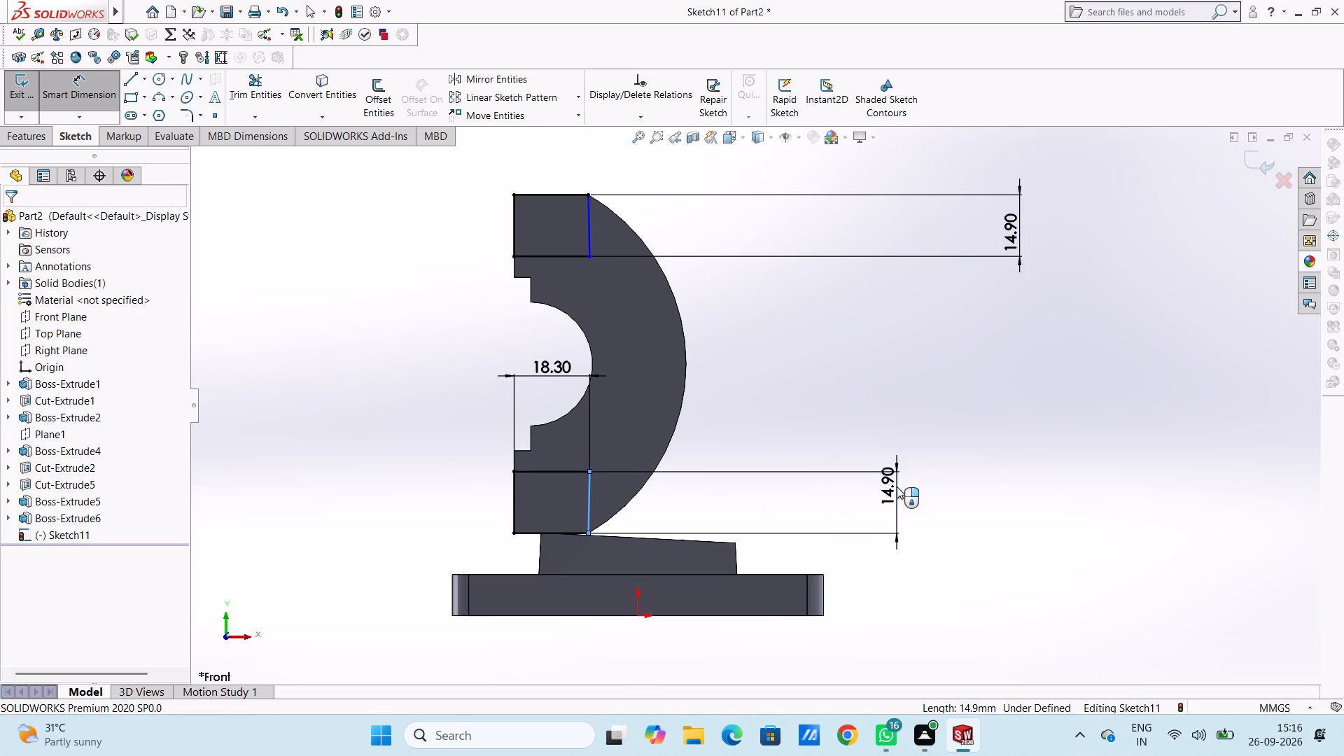
click(834, 463)
click(822, 381)
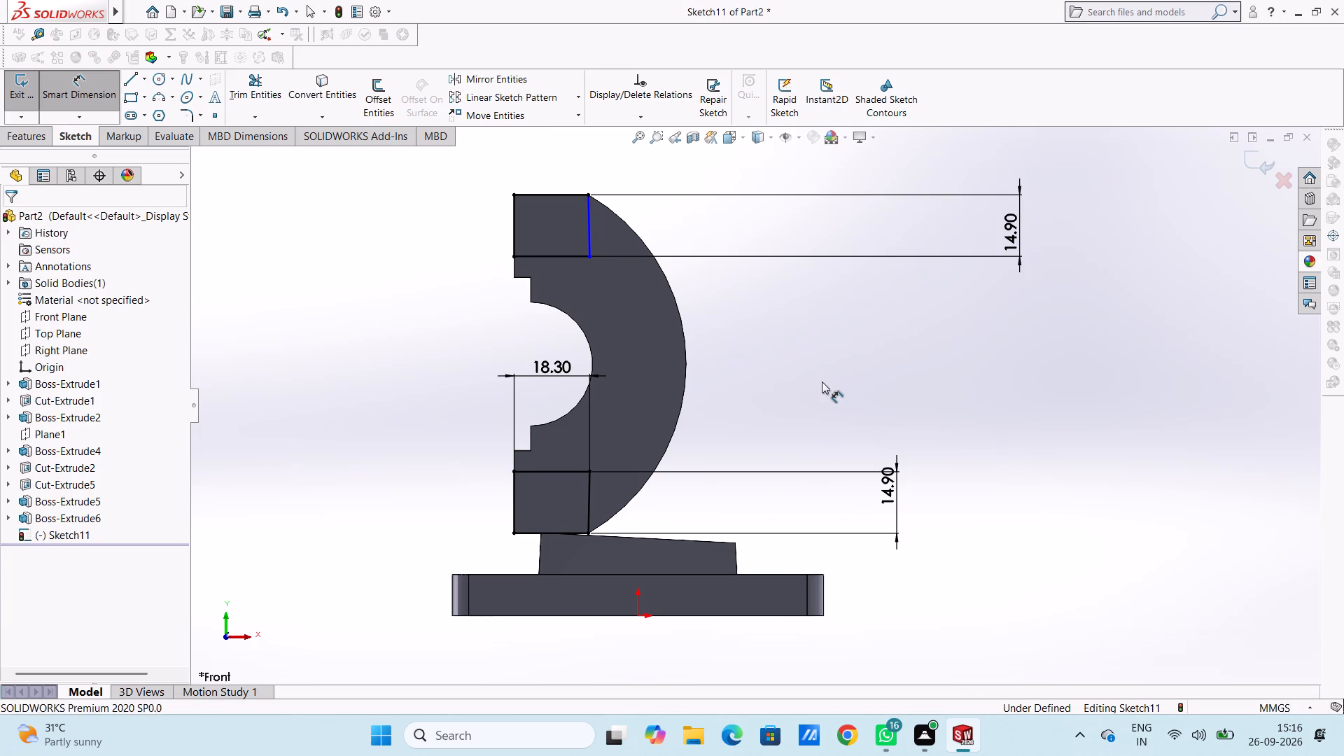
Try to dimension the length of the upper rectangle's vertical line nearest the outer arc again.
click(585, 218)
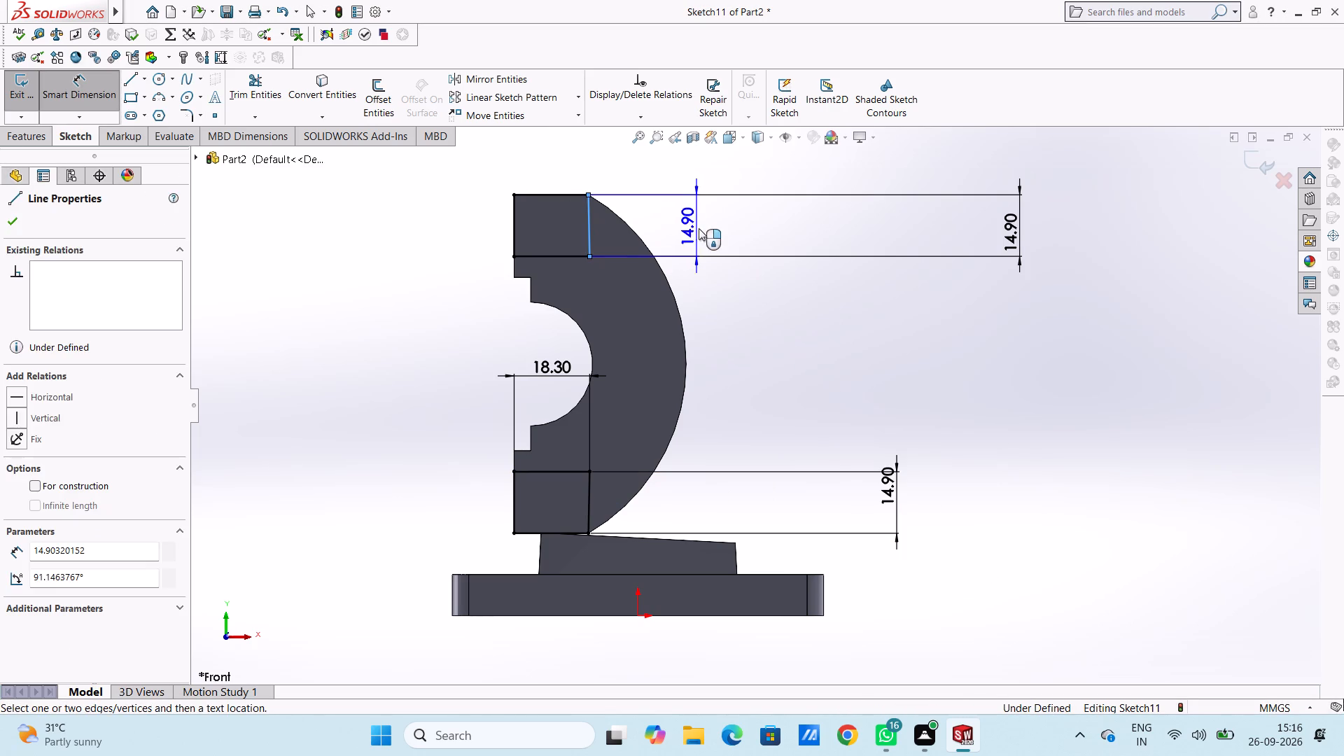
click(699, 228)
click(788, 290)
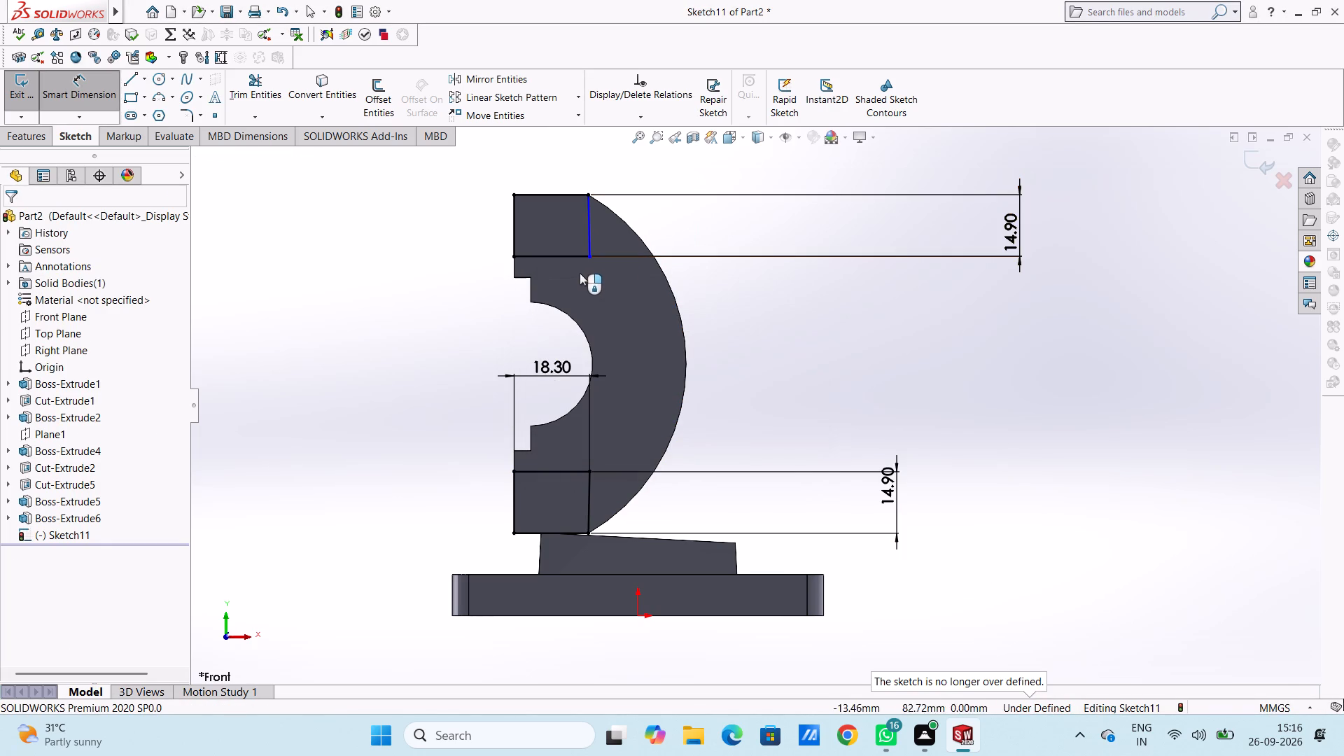
Dimension the upper rectangle's diagonal from its outer top corner to the opposite lower corner, placing the dimension clear of the housing.
click(514, 194)
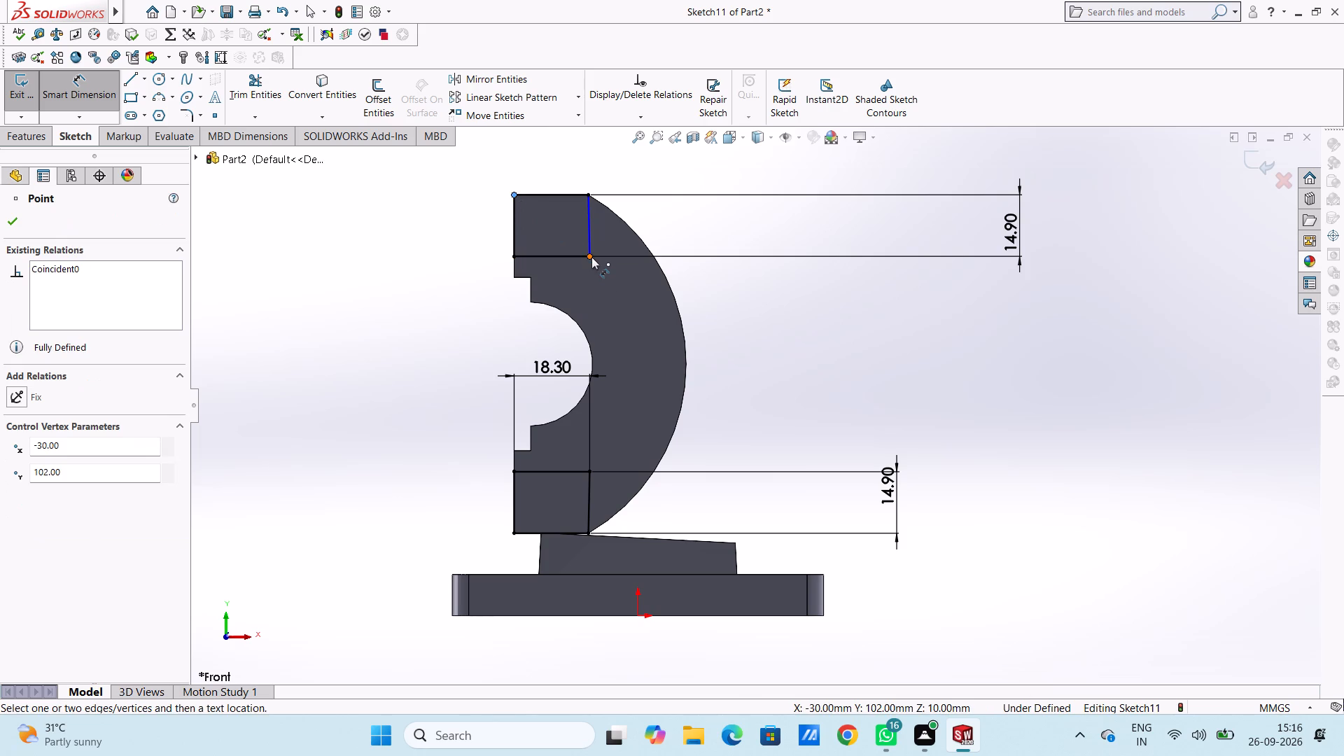
click(591, 255)
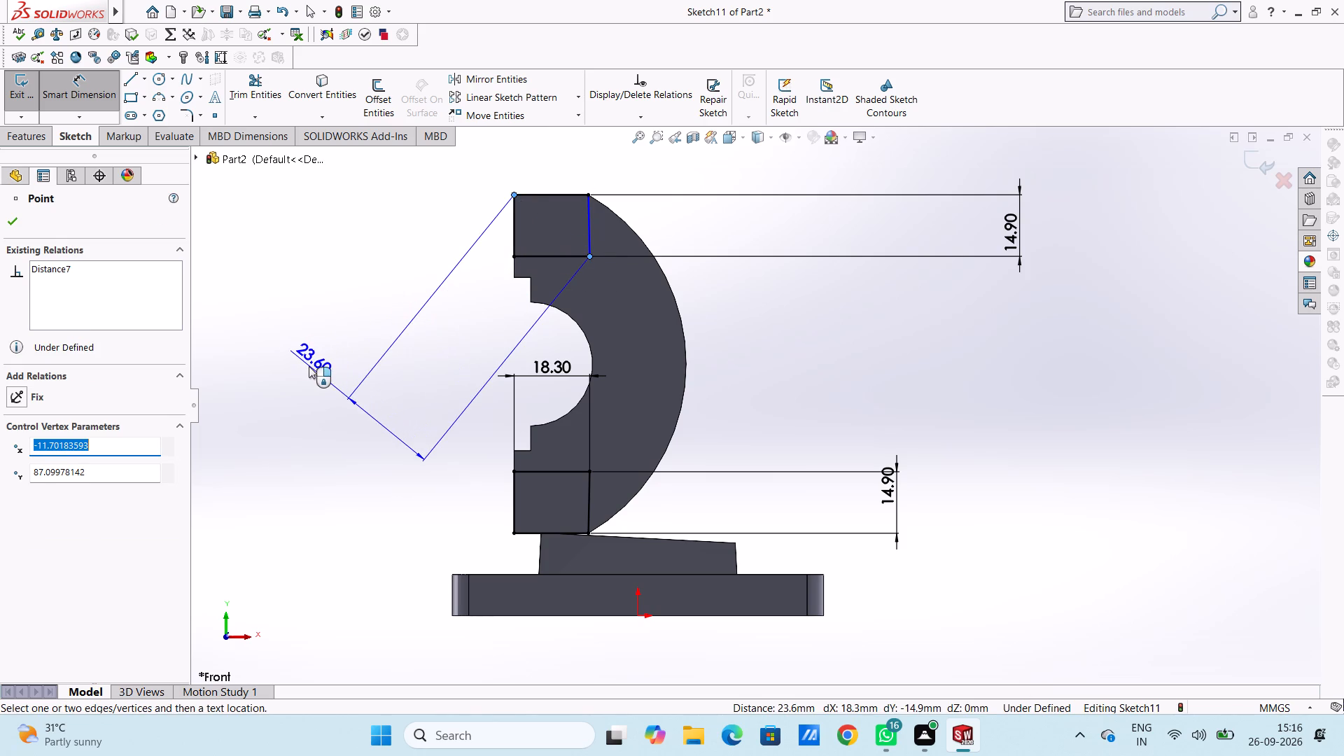
click(309, 366)
click(245, 348)
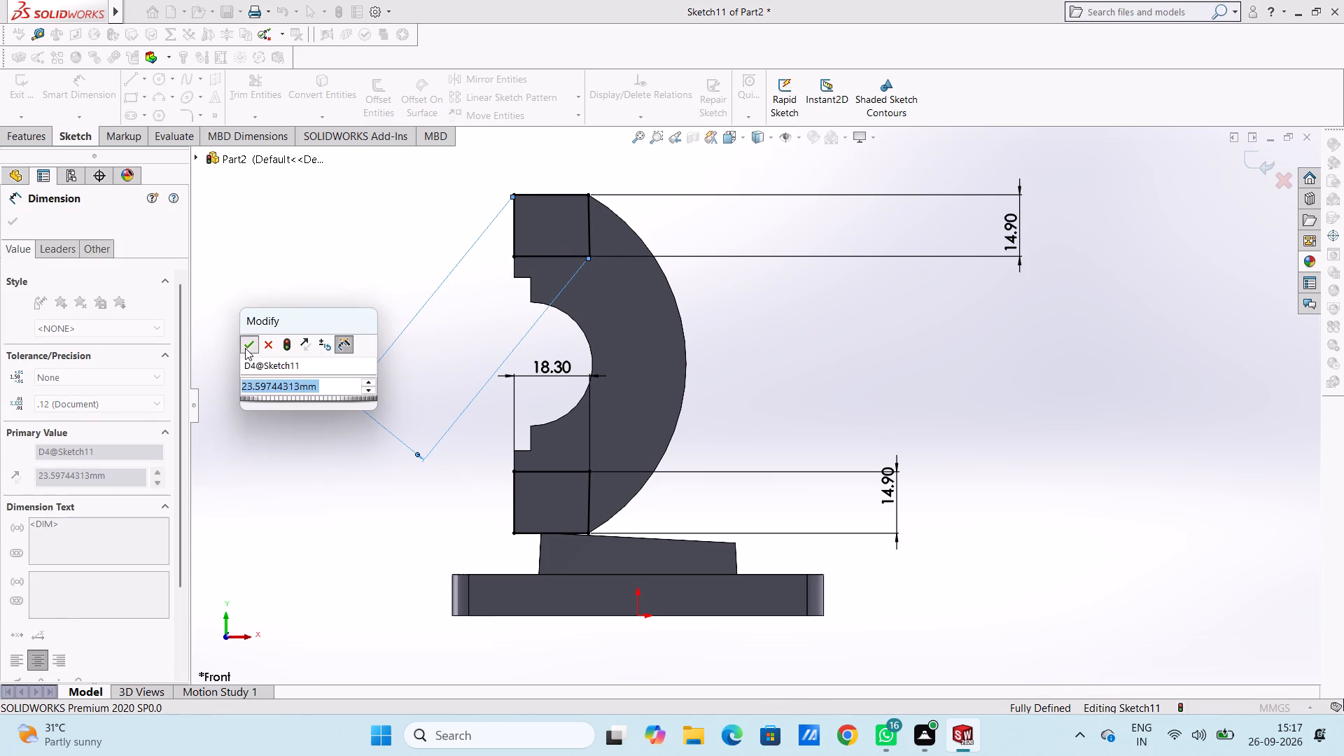
click(324, 278)
Extrude both rectangles as a blind boss 20 mm in the reversed direction through the hollow housing, merging the result.
middle_drag(328, 243, 423, 300)
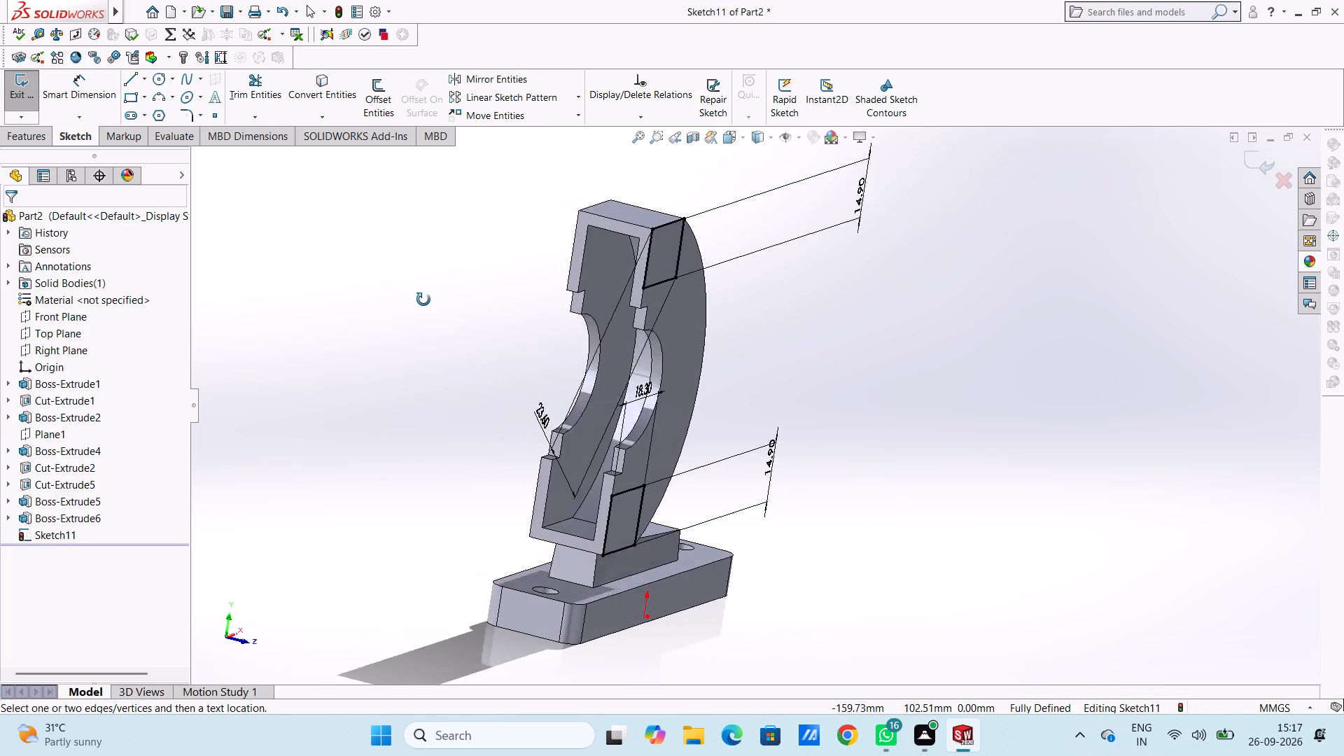
middle_drag(423, 300, 451, 316)
click(34, 134)
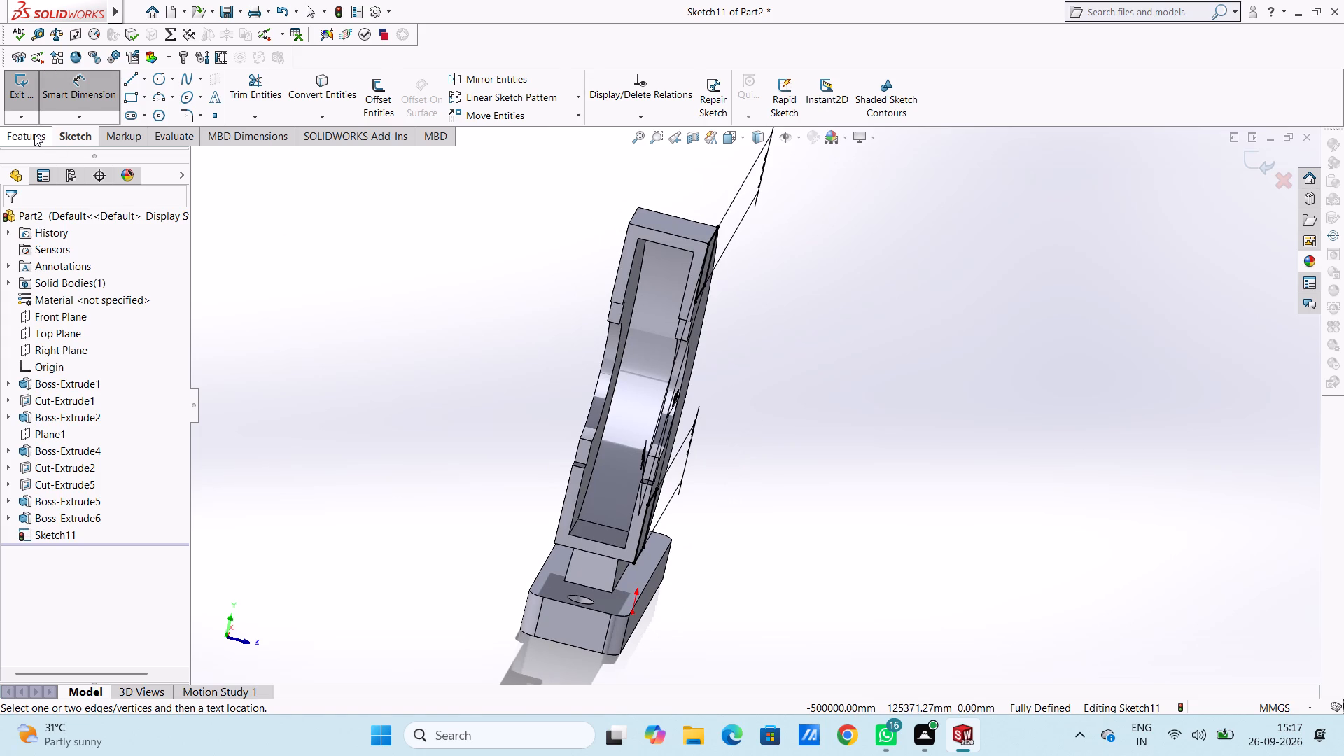
click(29, 91)
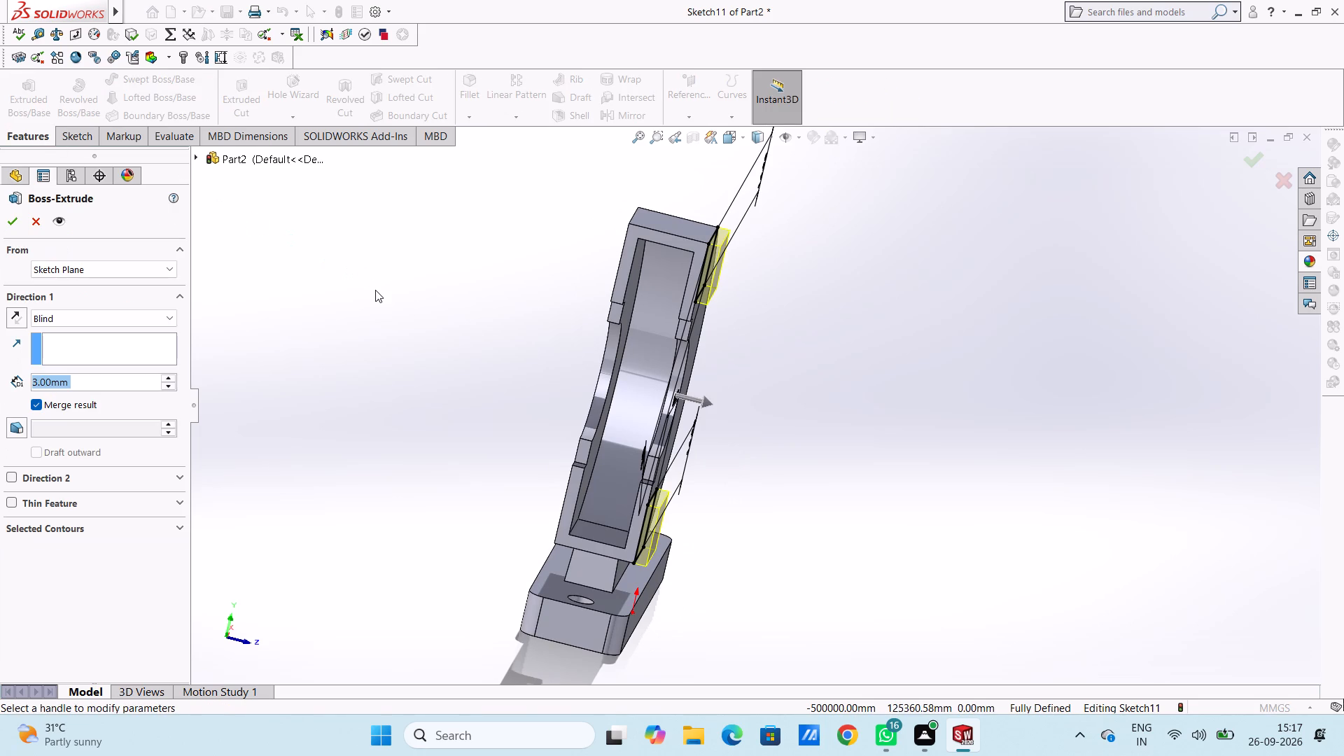
click(12, 321)
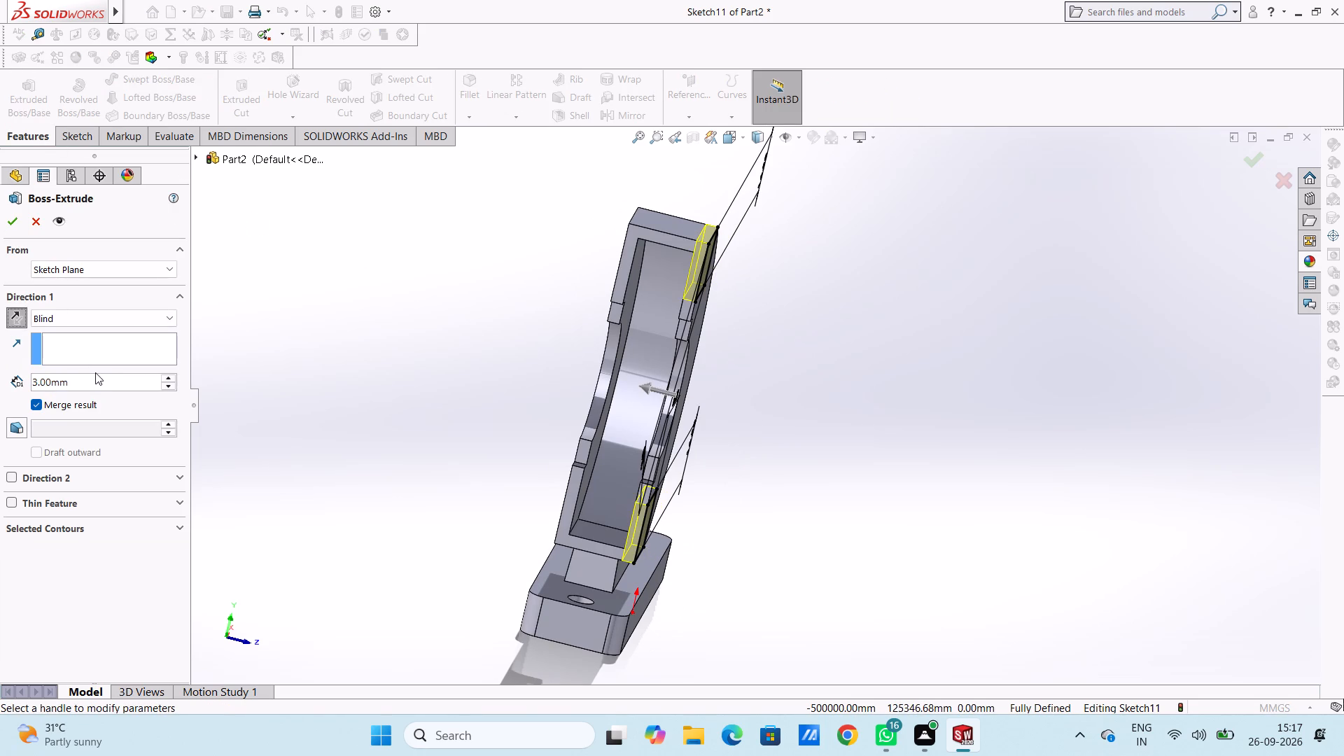
double_click(97, 374)
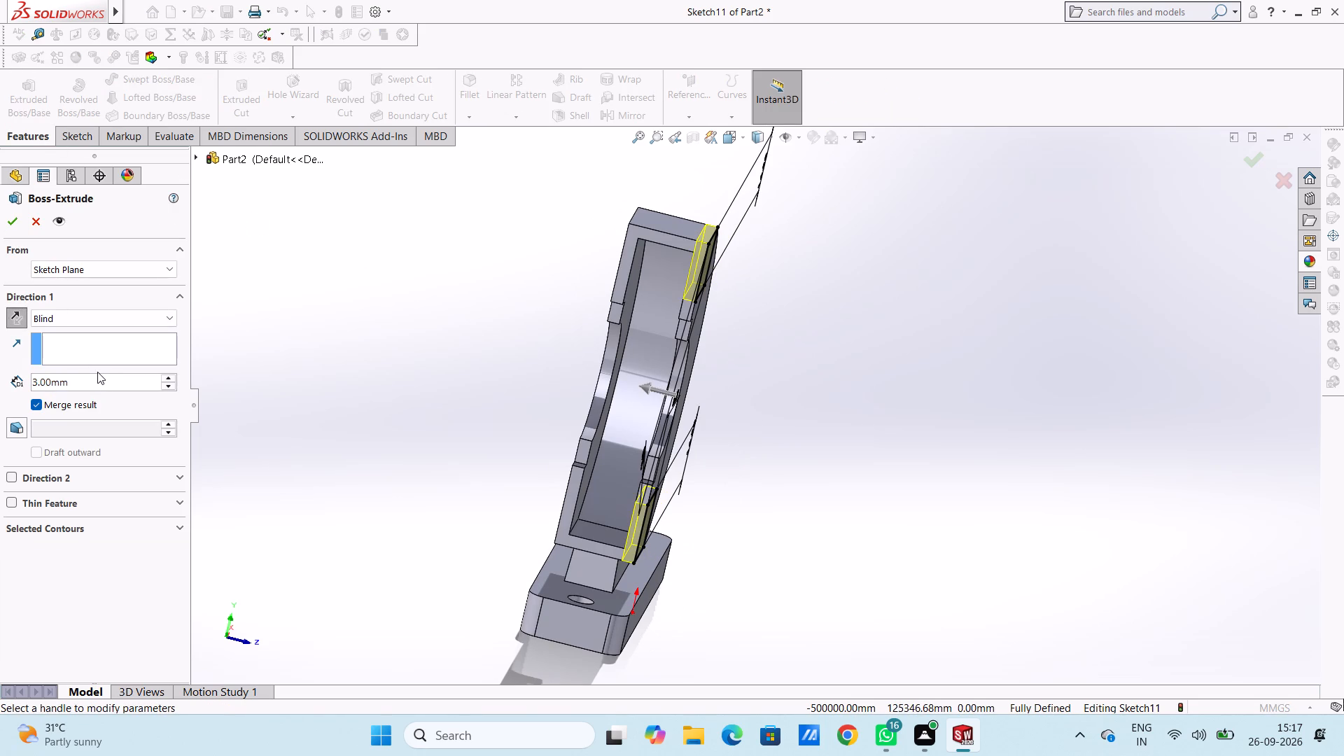
double_click(94, 379)
text(10)
key(Return)
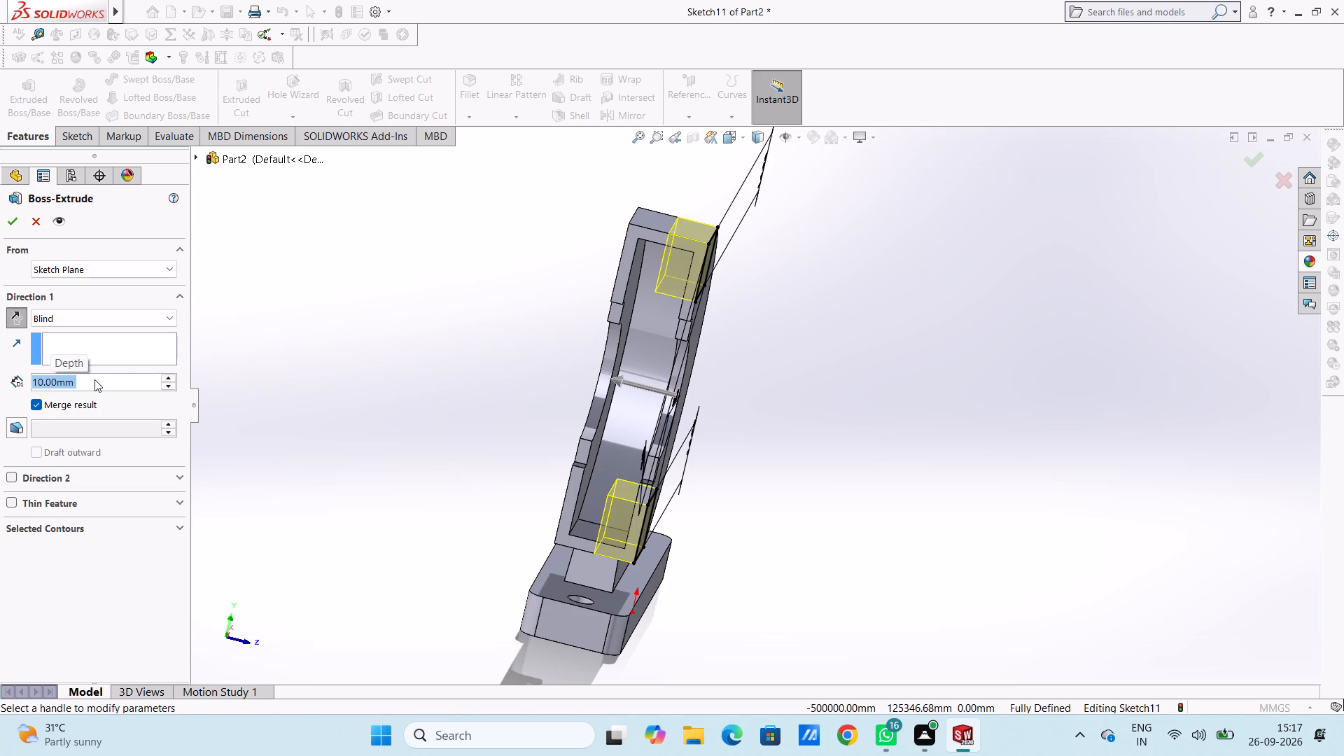
text(20)
key(Return)
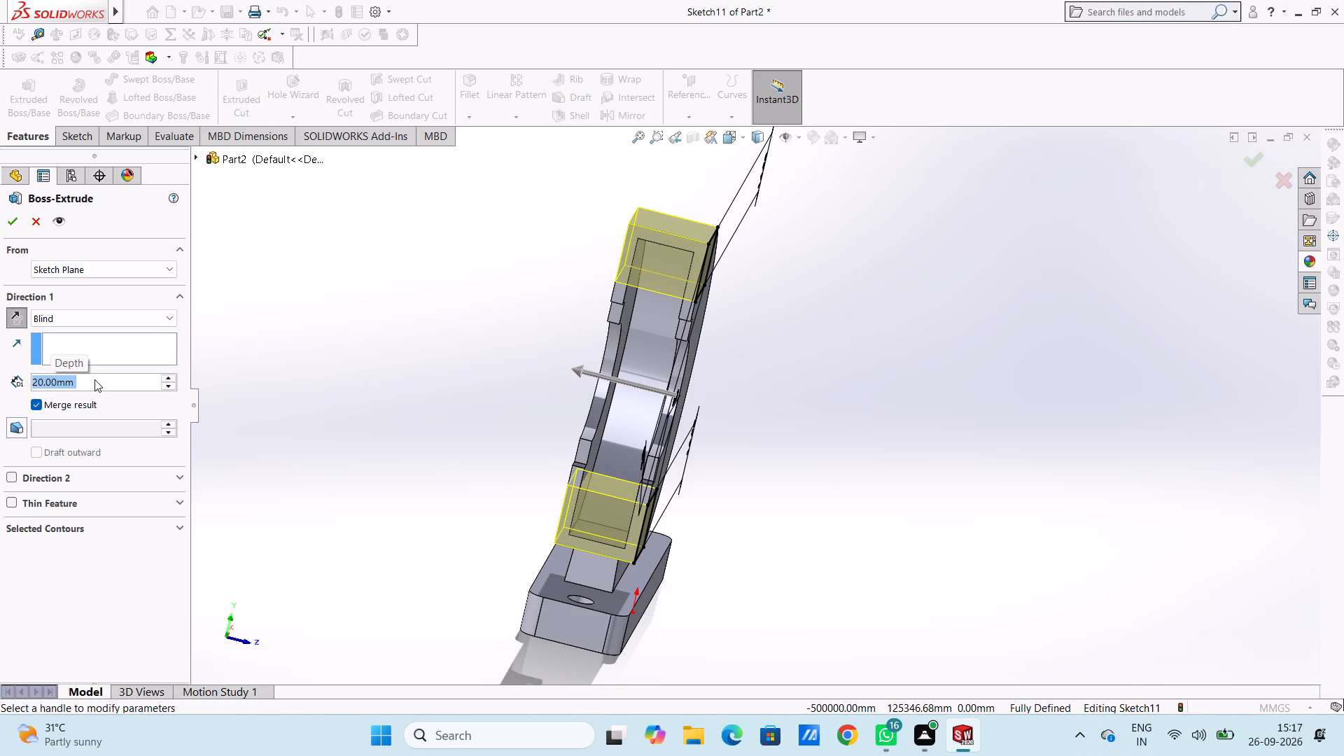
click(11, 225)
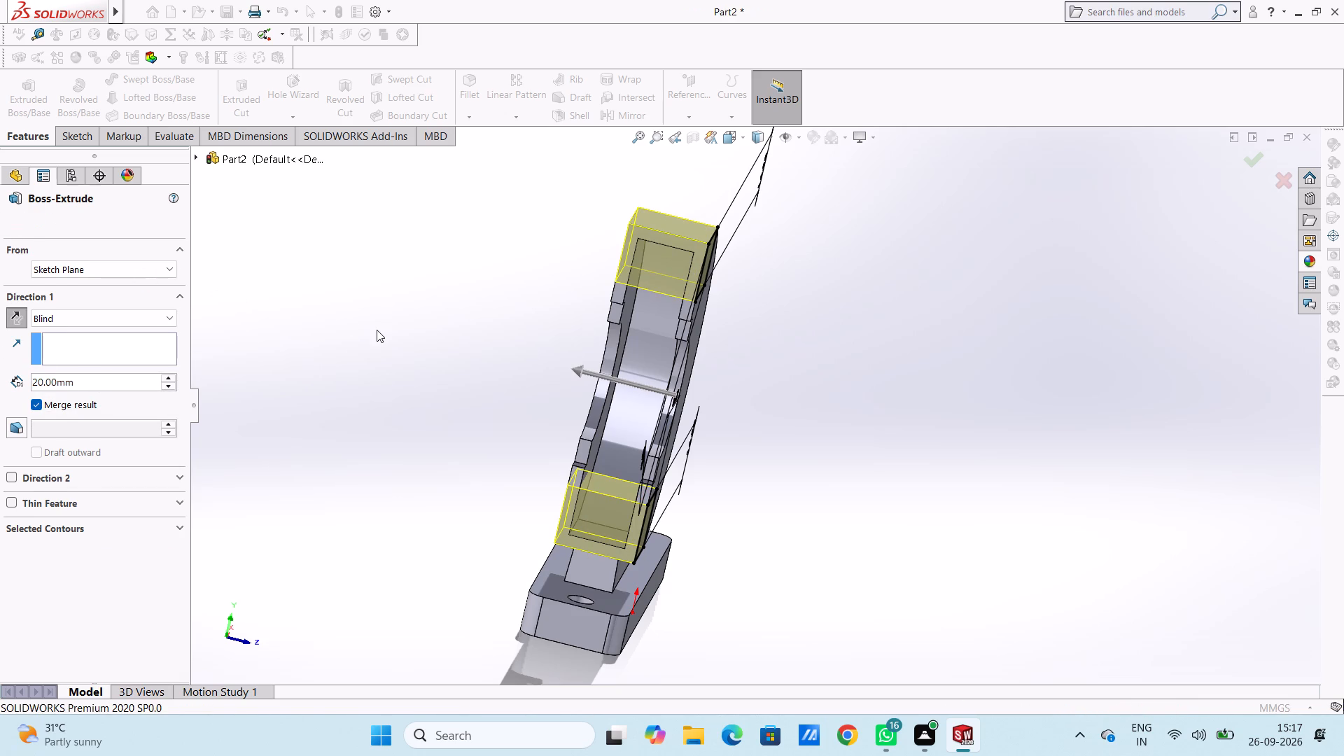
click(377, 329)
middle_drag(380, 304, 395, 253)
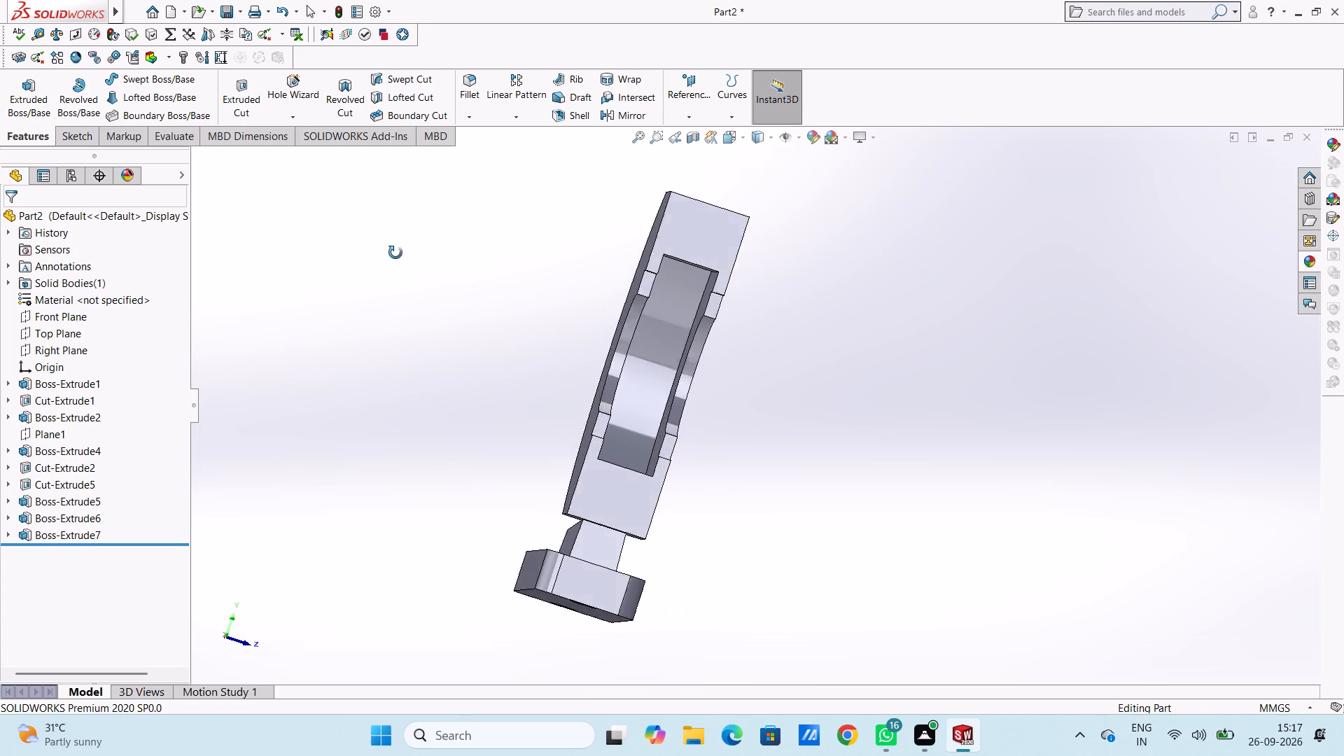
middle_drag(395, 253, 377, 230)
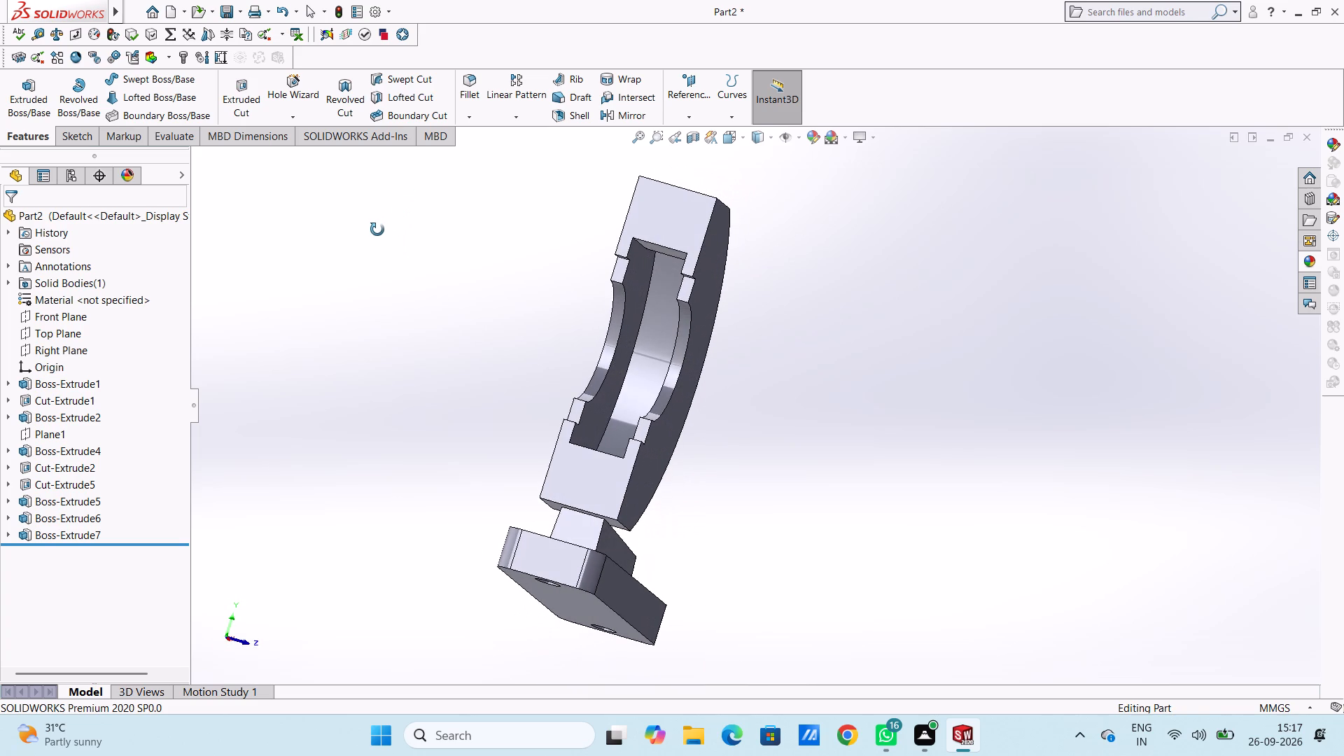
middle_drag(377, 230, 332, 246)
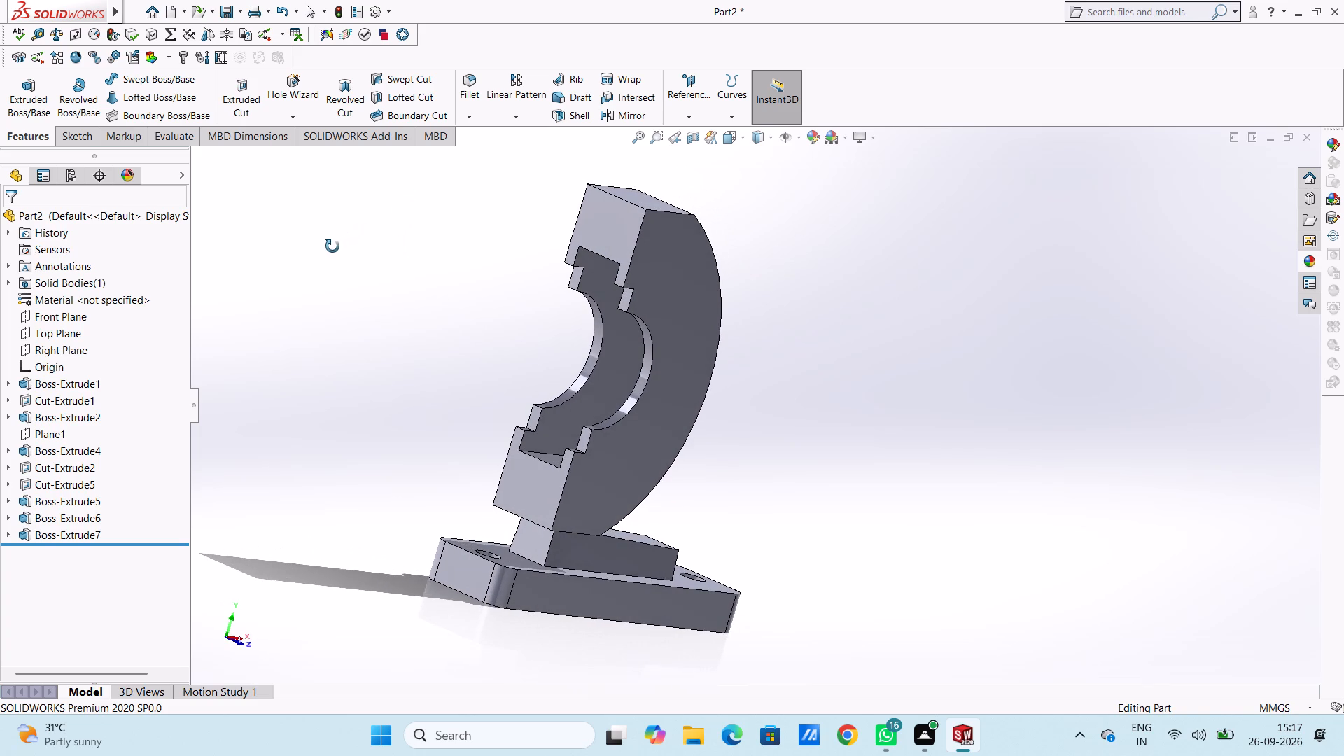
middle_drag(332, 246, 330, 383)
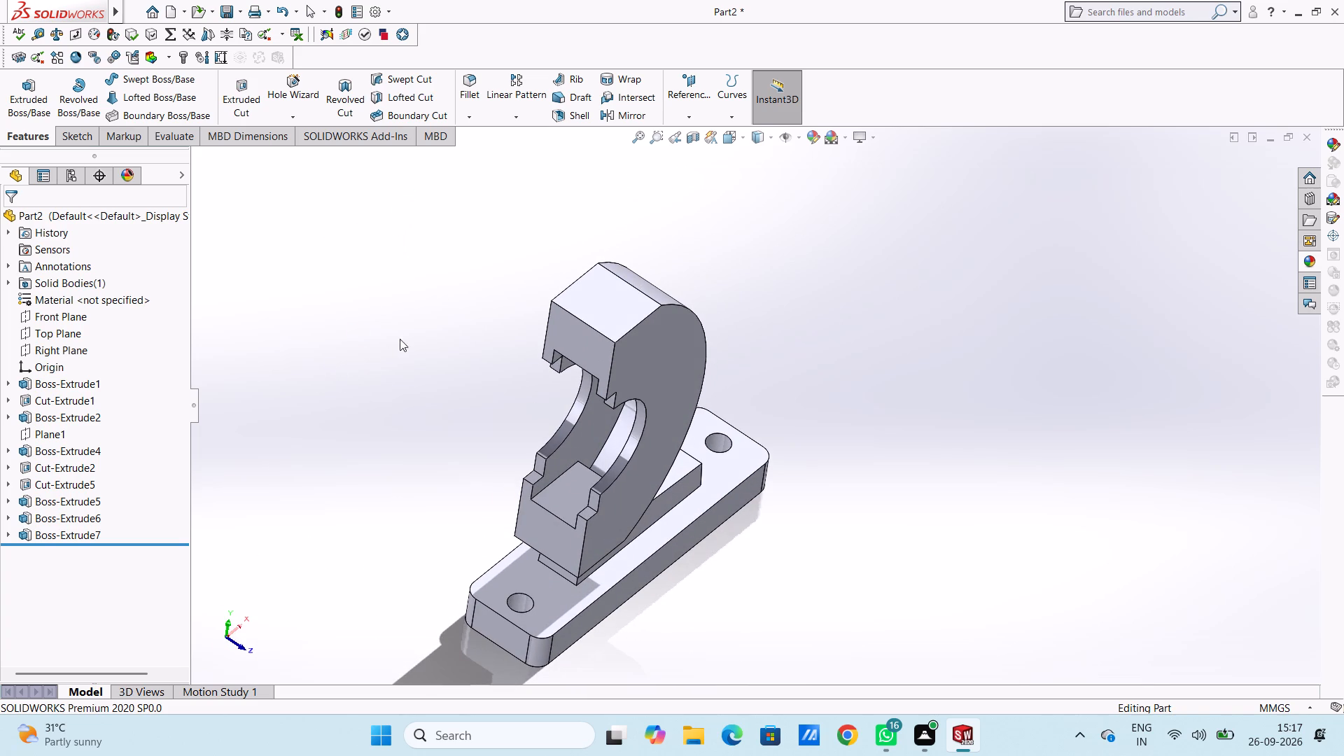
Start a new sketch on the drafted block's front face.
scroll(412, 319, up, 3)
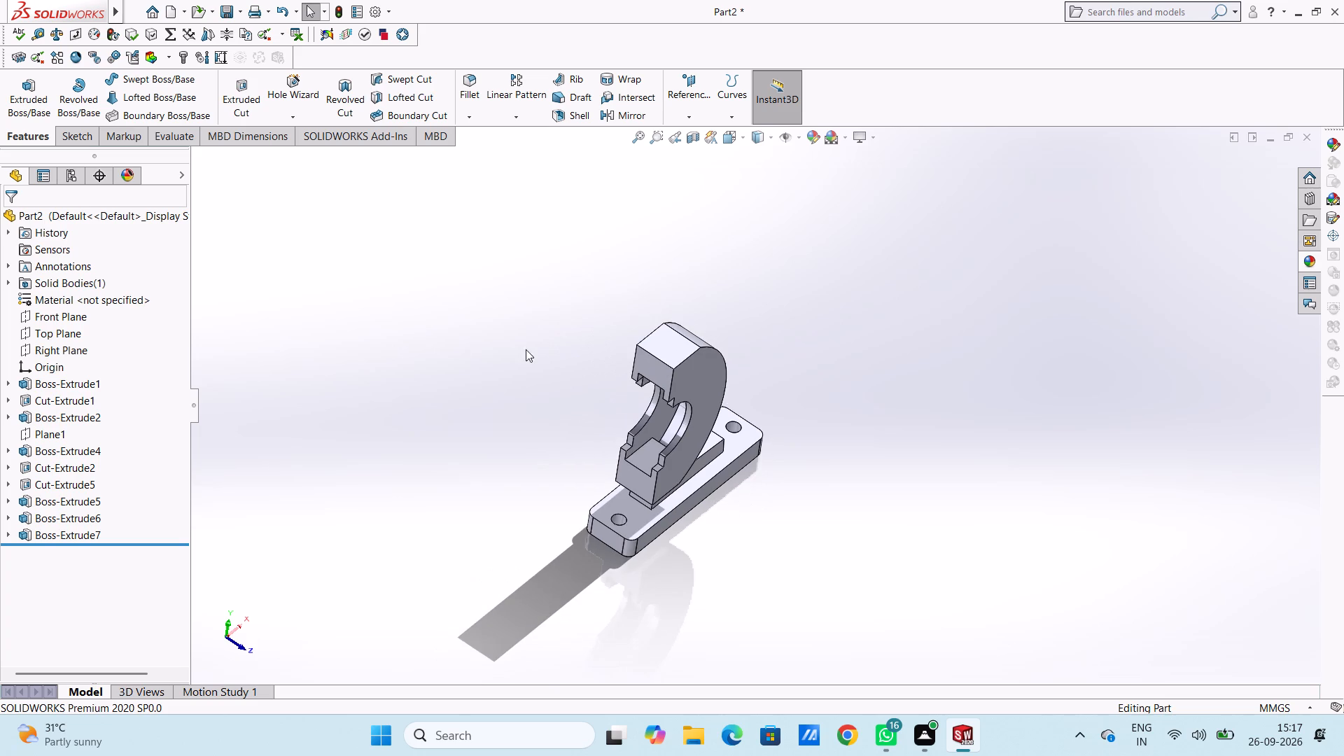
middle_drag(474, 320, 468, 290)
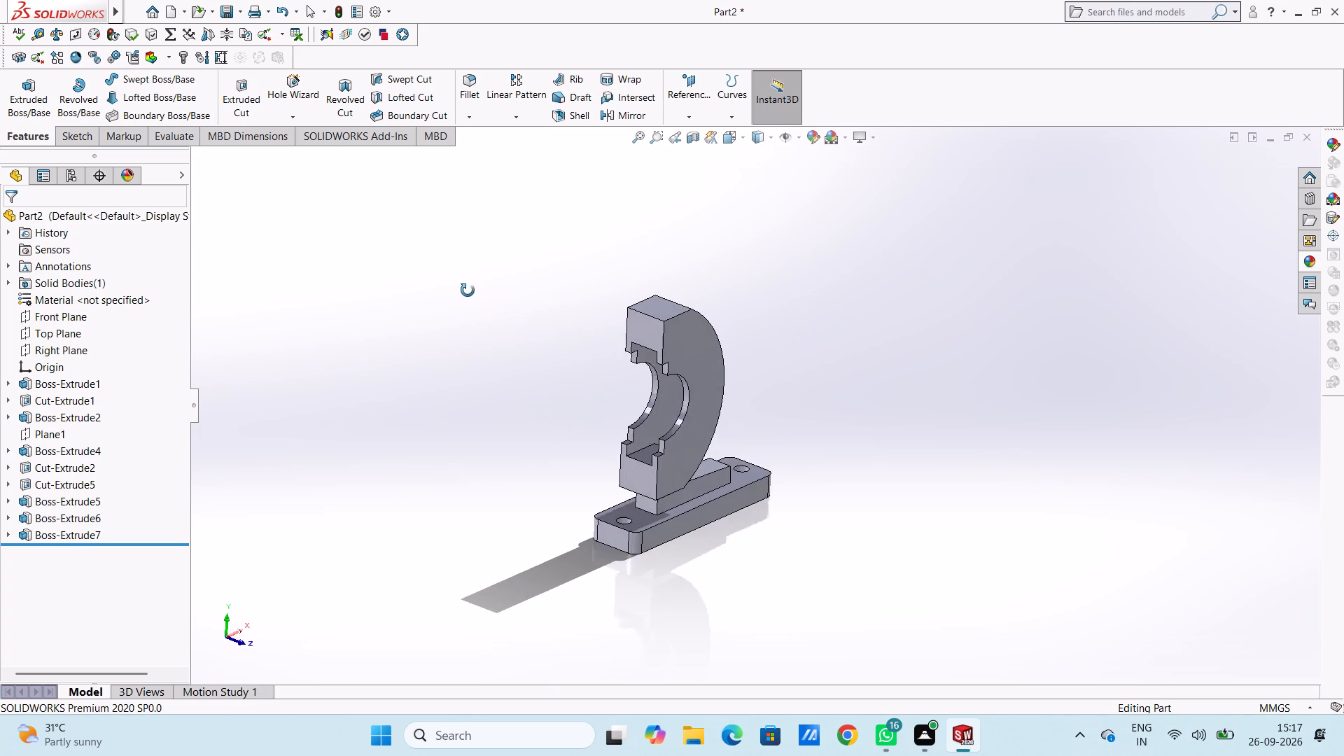
middle_drag(468, 290, 394, 271)
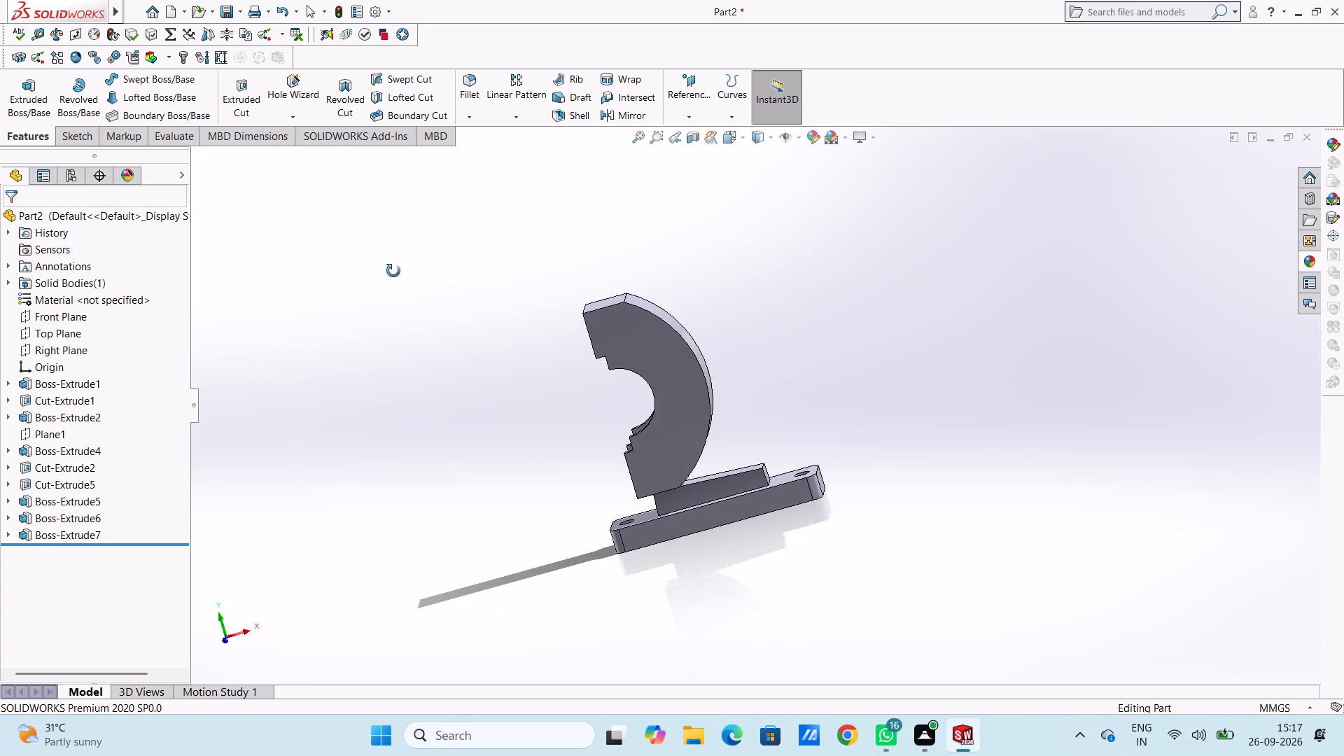
middle_drag(394, 271, 400, 248)
middle_drag(423, 320, 405, 295)
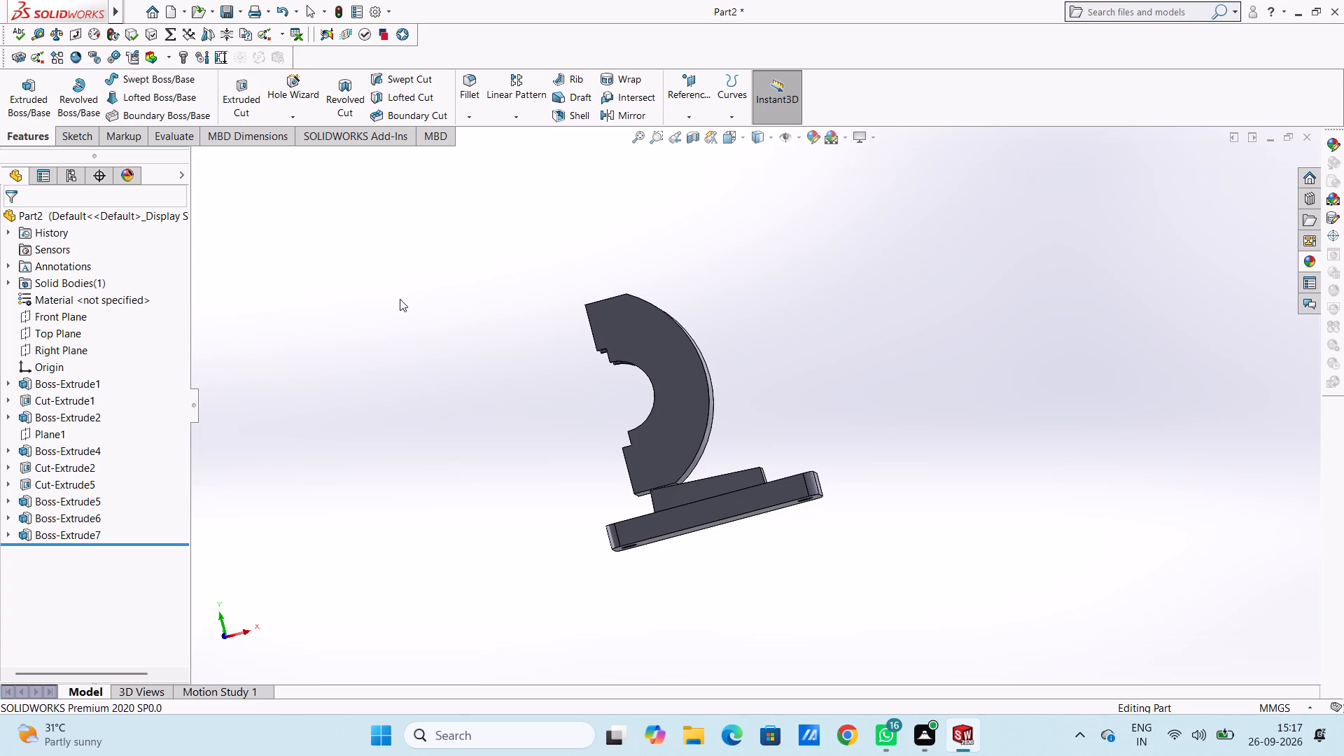
key(ctrl+1)
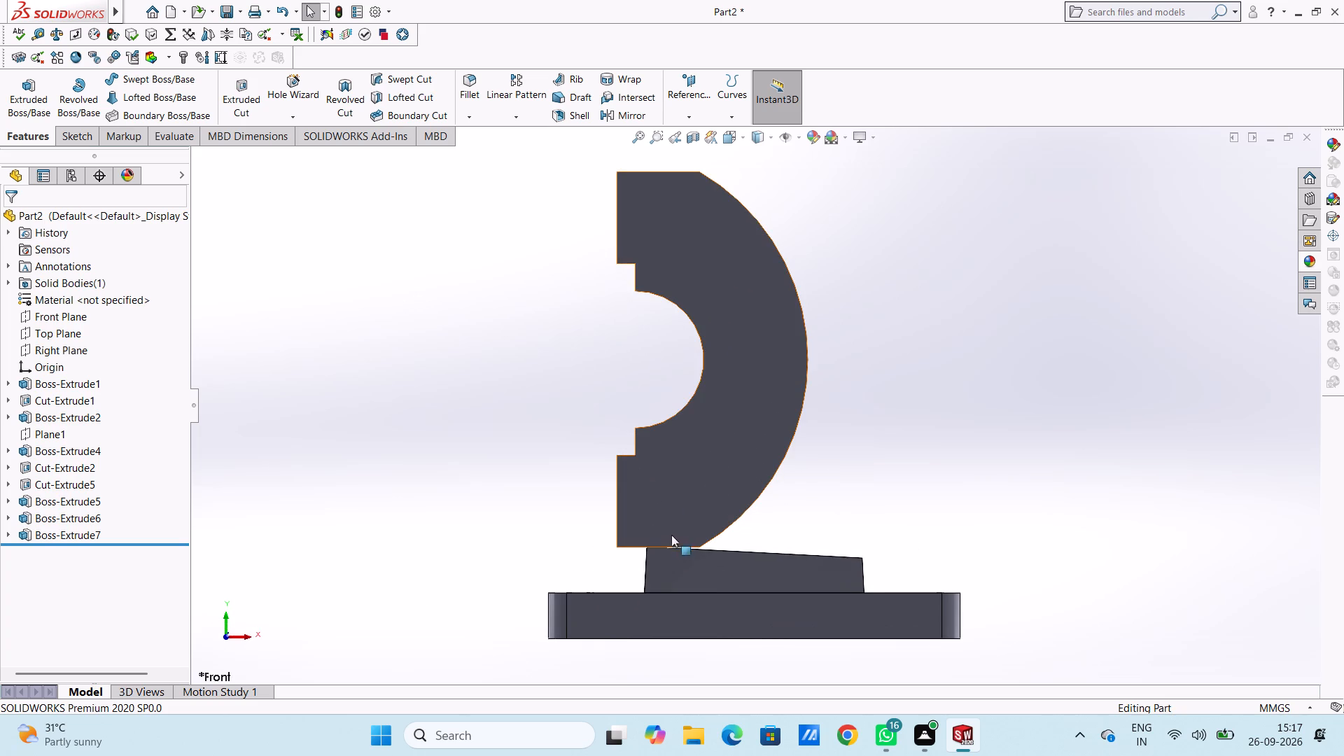
click(692, 570)
click(752, 529)
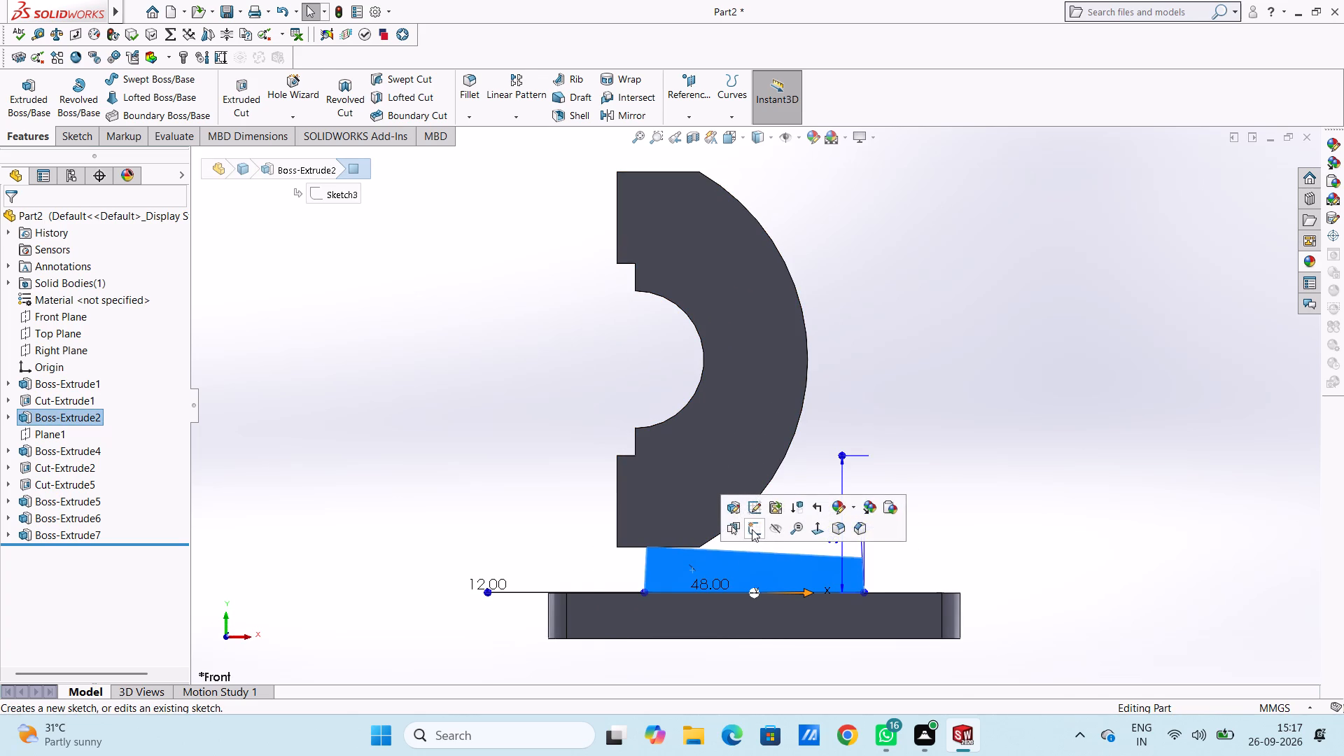
click(937, 409)
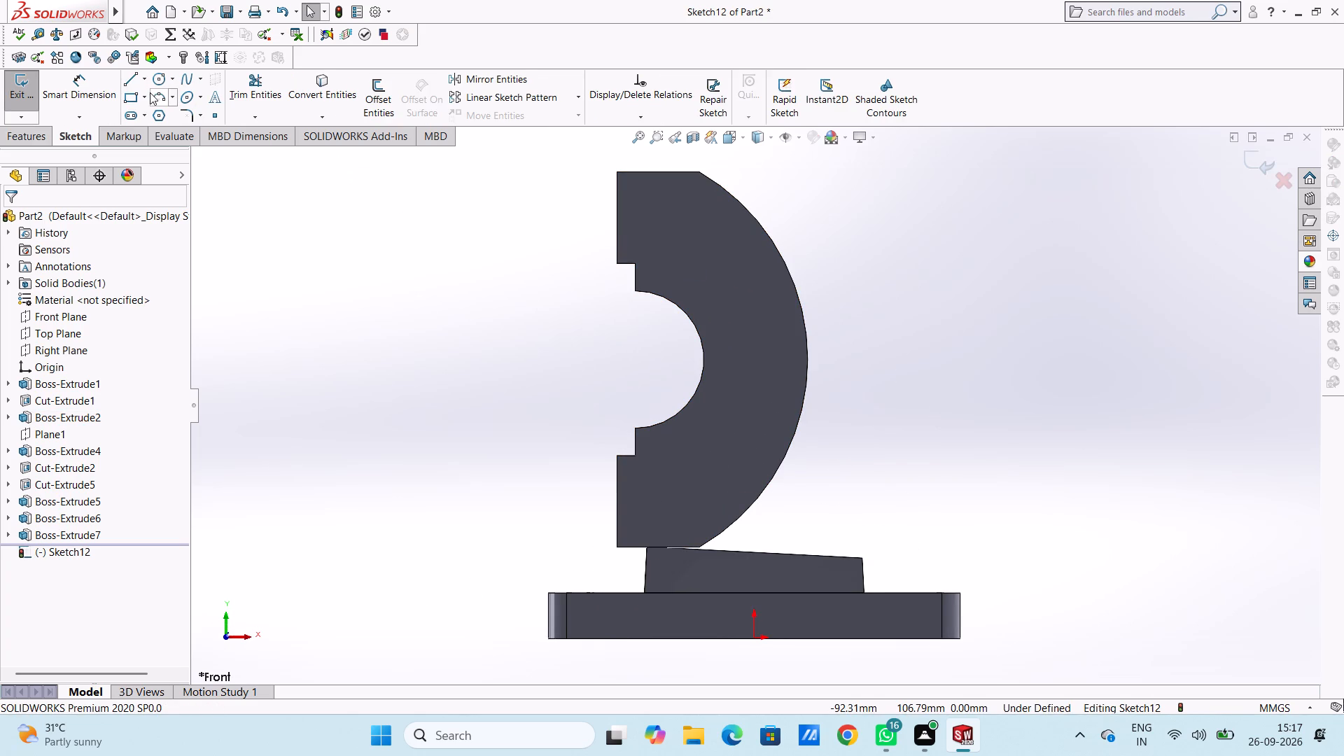
Sketch a three-point arc of about 47.6 mm radius along the housing's outer curve, from its upper corner to its lower corner.
click(158, 93)
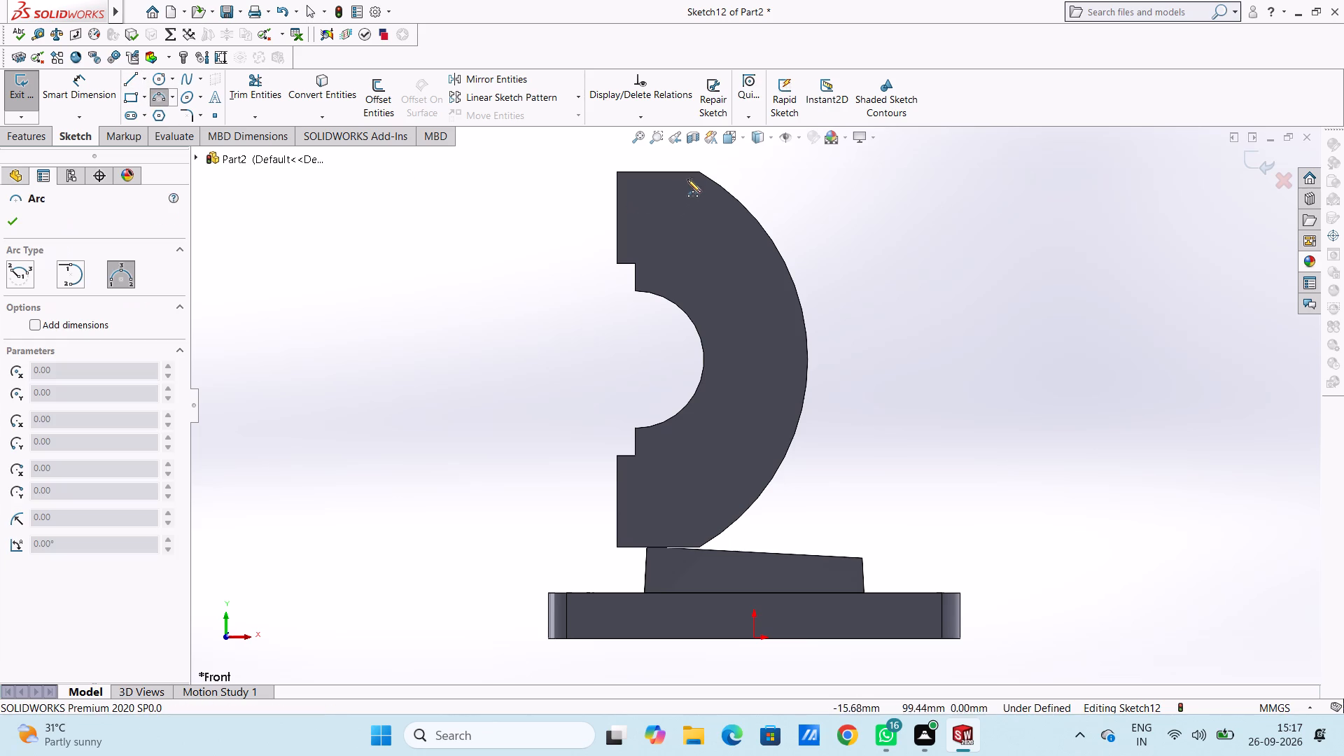
click(699, 171)
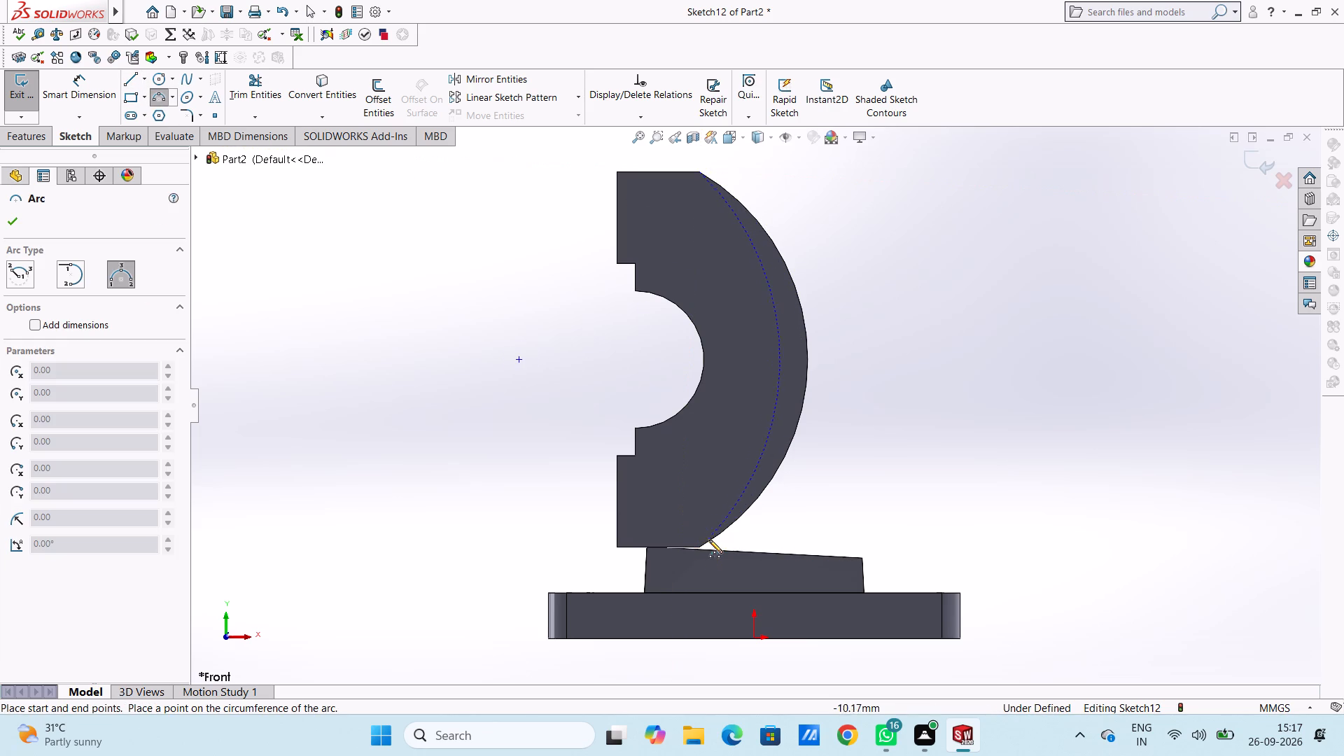
scroll(702, 545, down, 5)
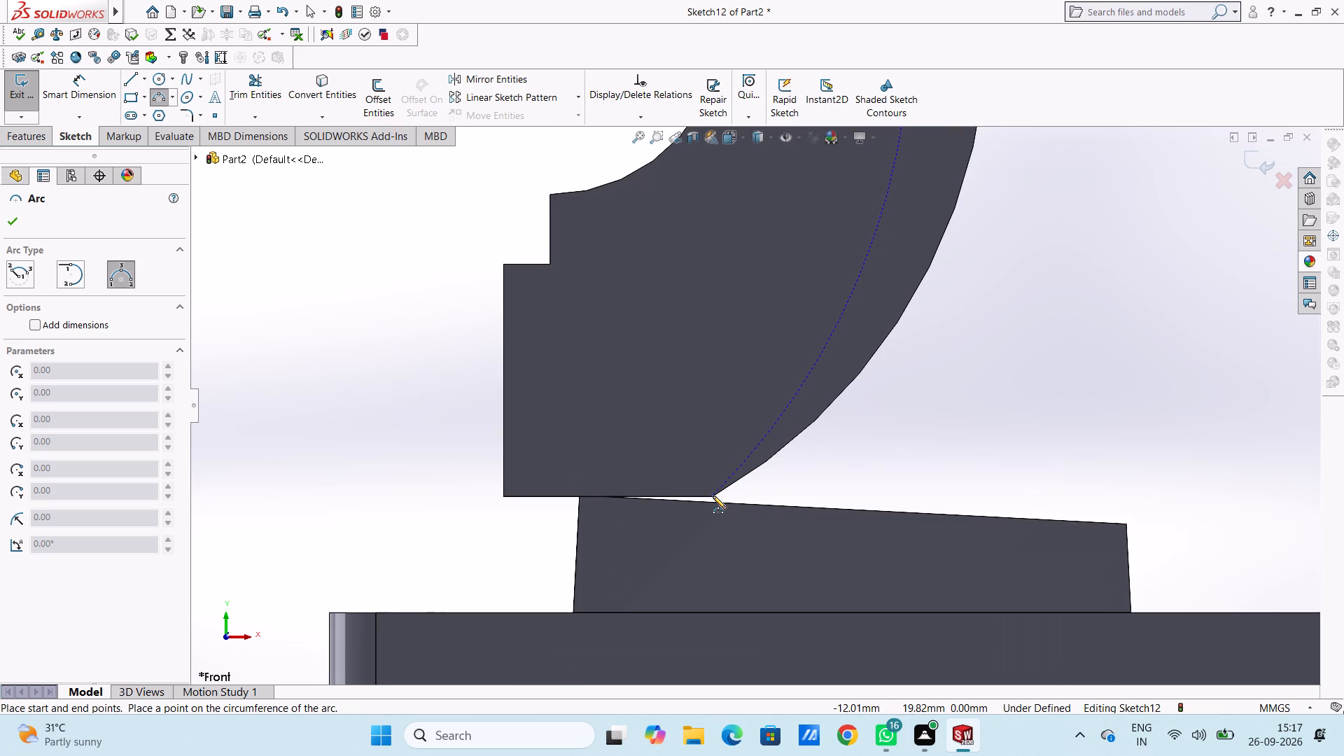
scroll(713, 494, down, 6)
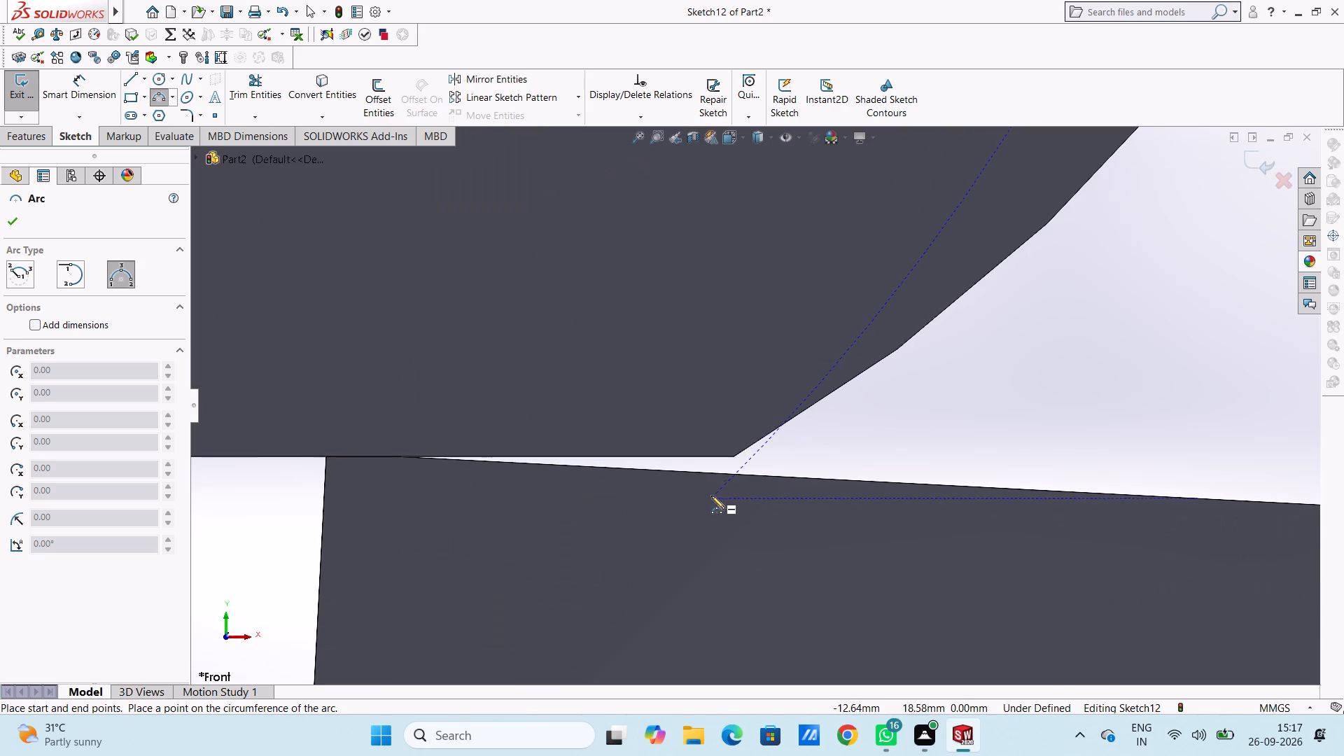
click(735, 456)
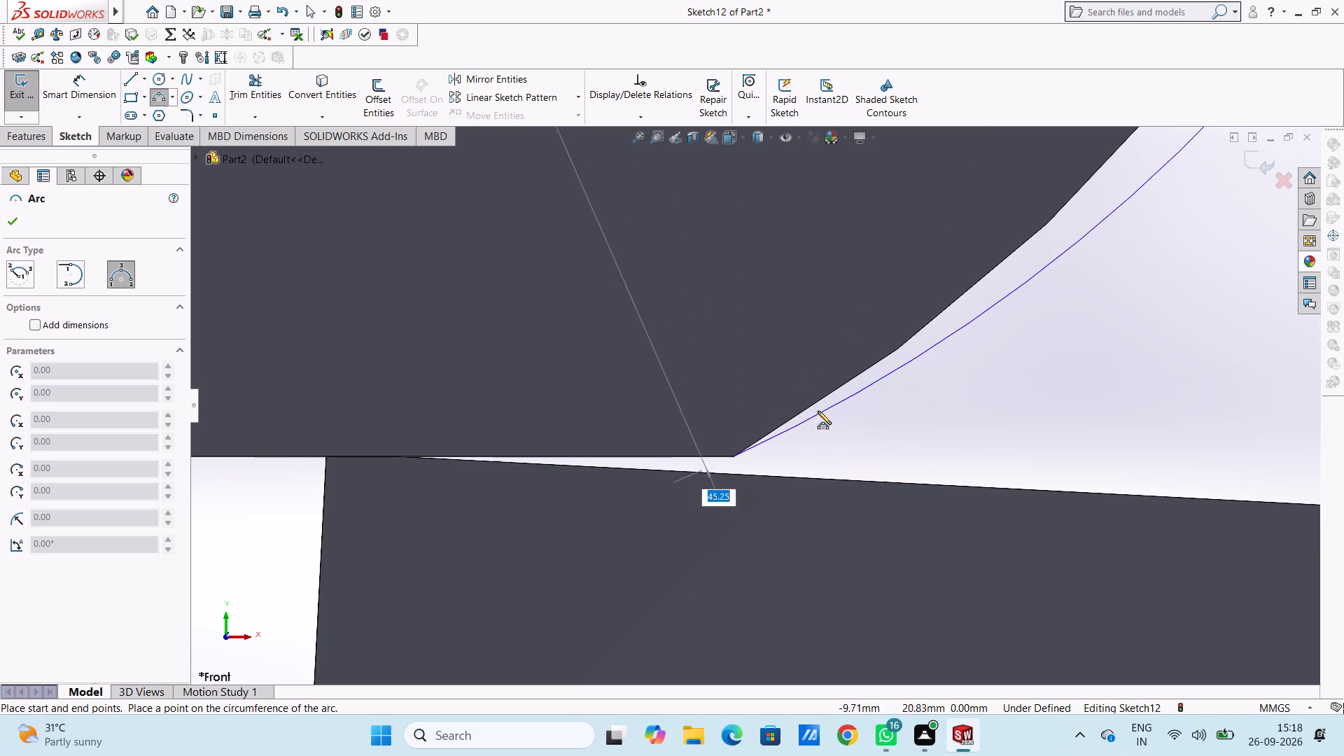
scroll(834, 393, up, 10)
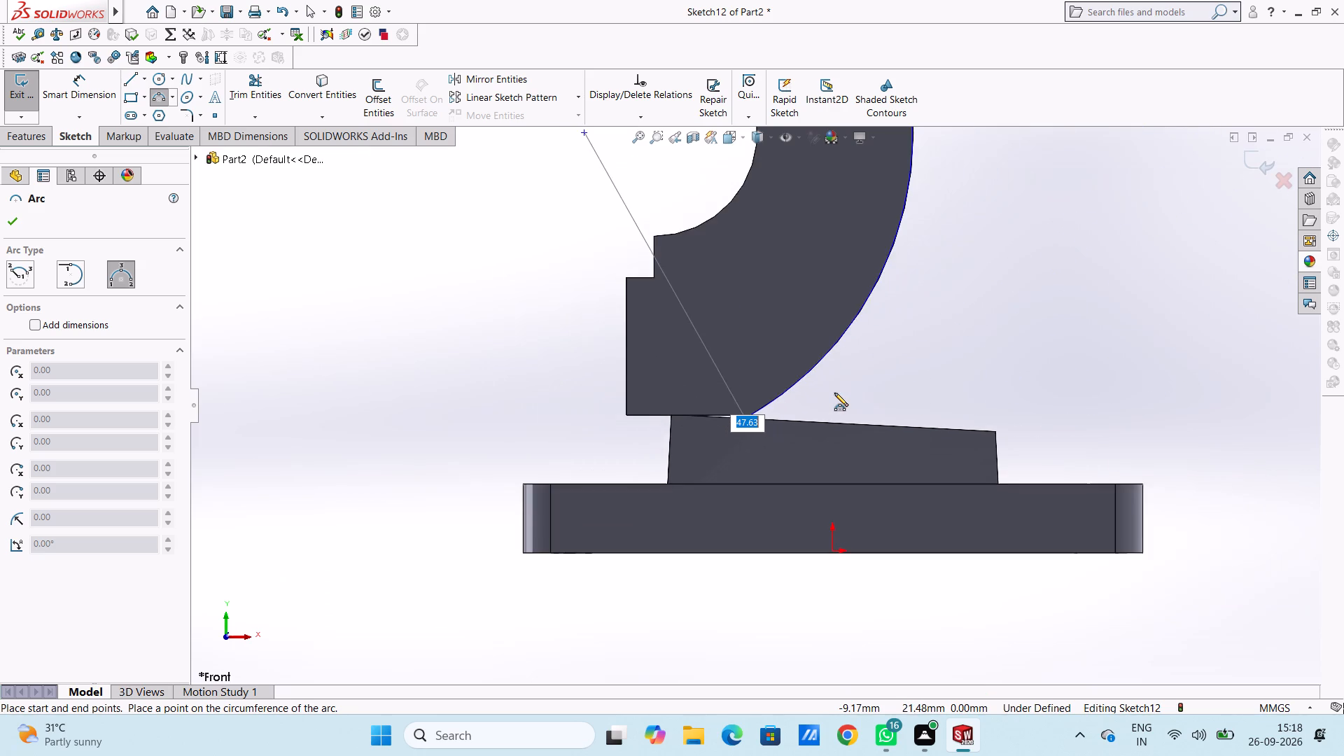
scroll(841, 372, up, 2)
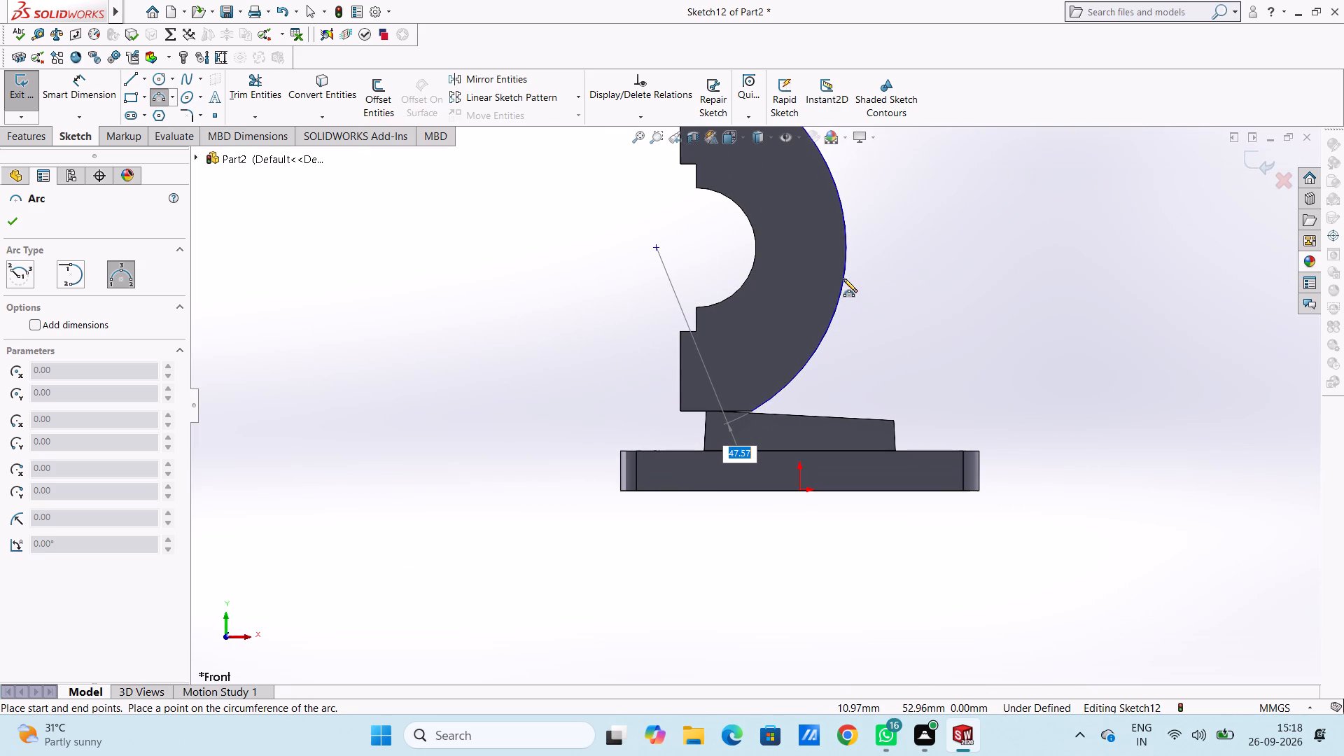
click(843, 279)
key(Escape)
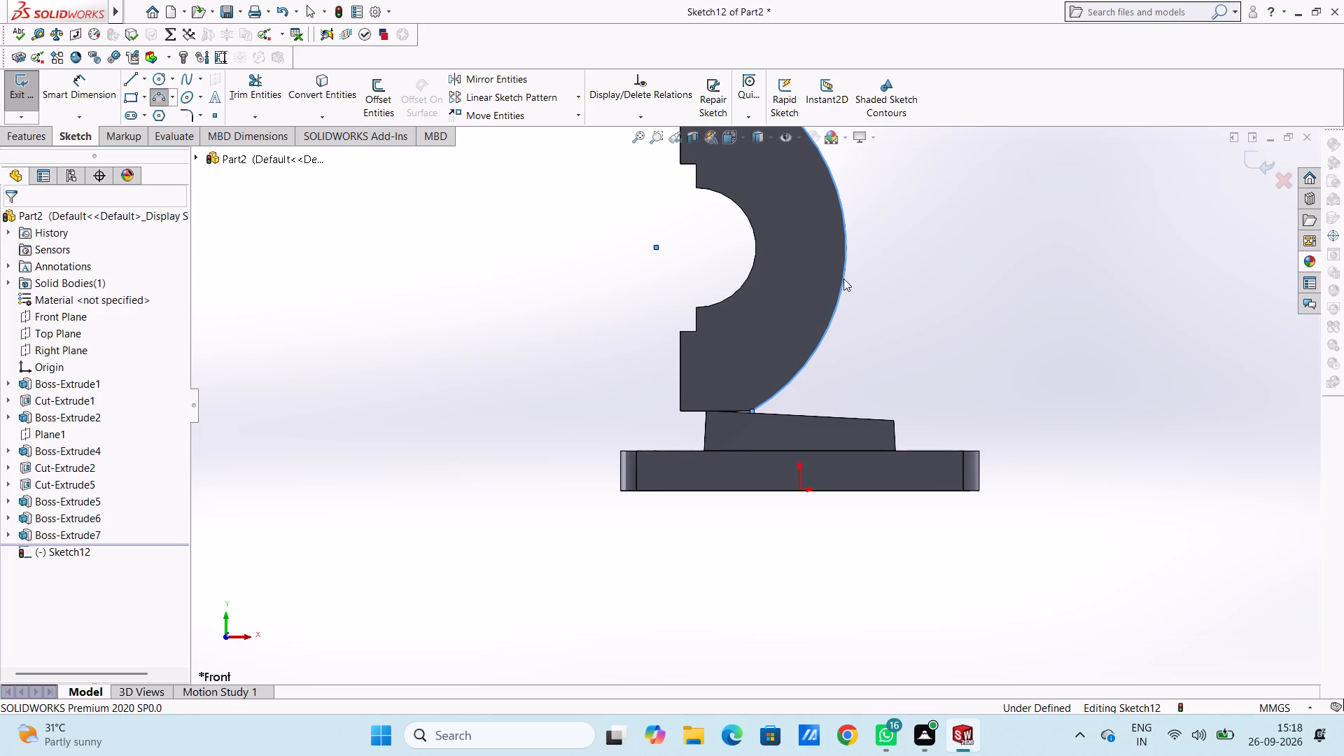
key(Escape)
Sketch connected lines from the arc's lower end to the block's near upper corner, down its slanted side, and 48 mm along its base.
middle_drag(837, 376, 910, 427)
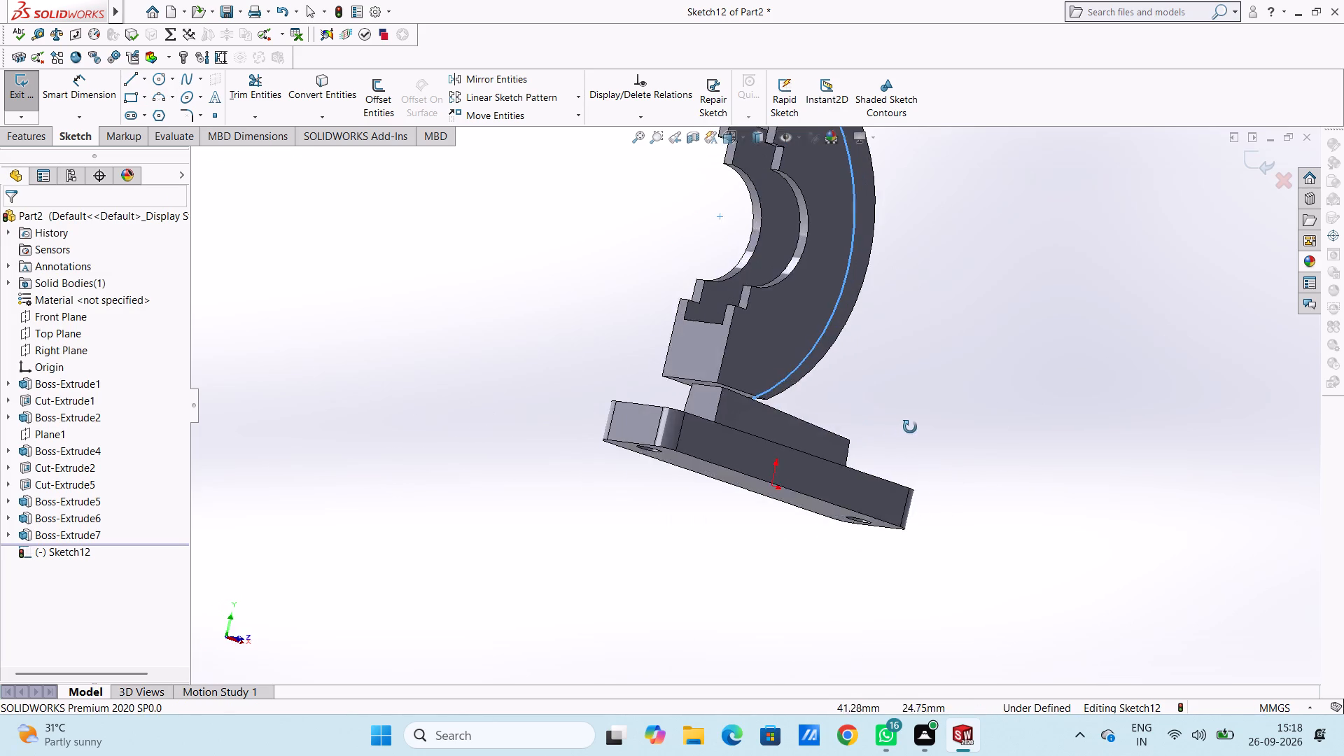
middle_drag(910, 427, 860, 472)
key(ctrl+1)
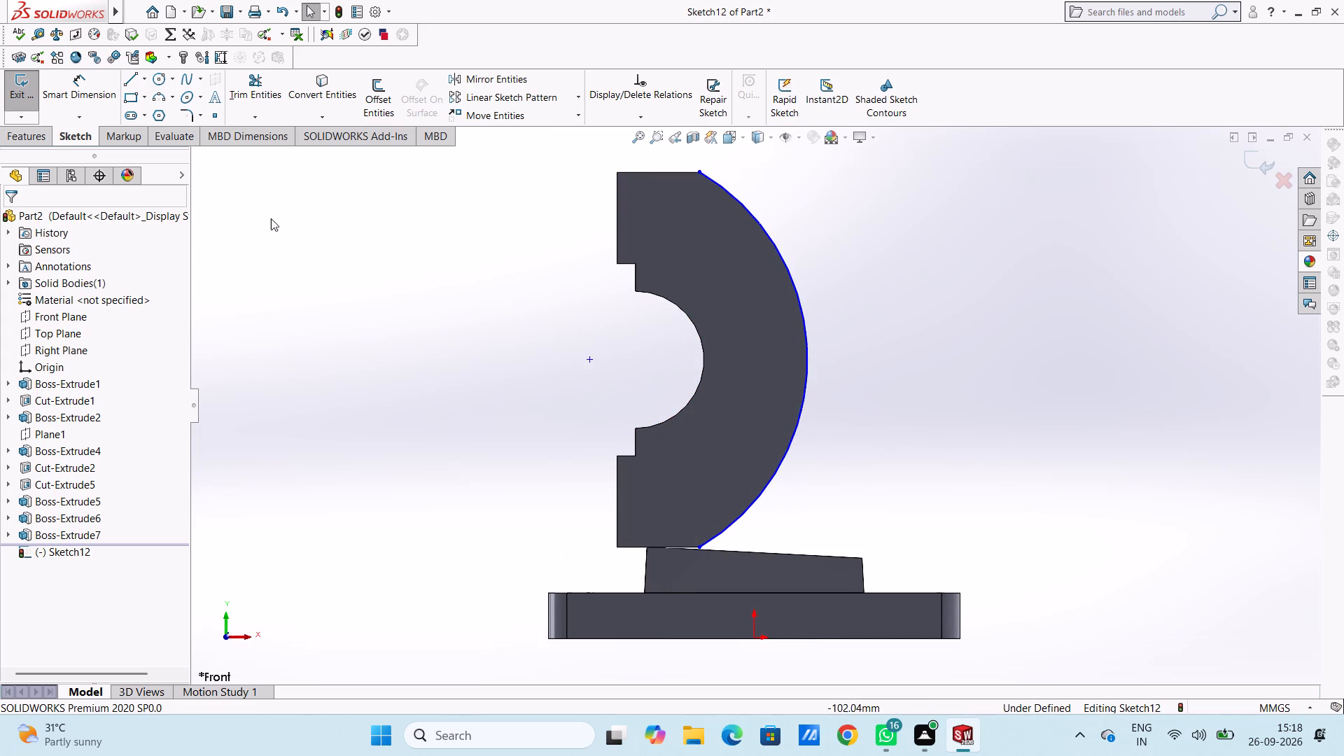
click(132, 78)
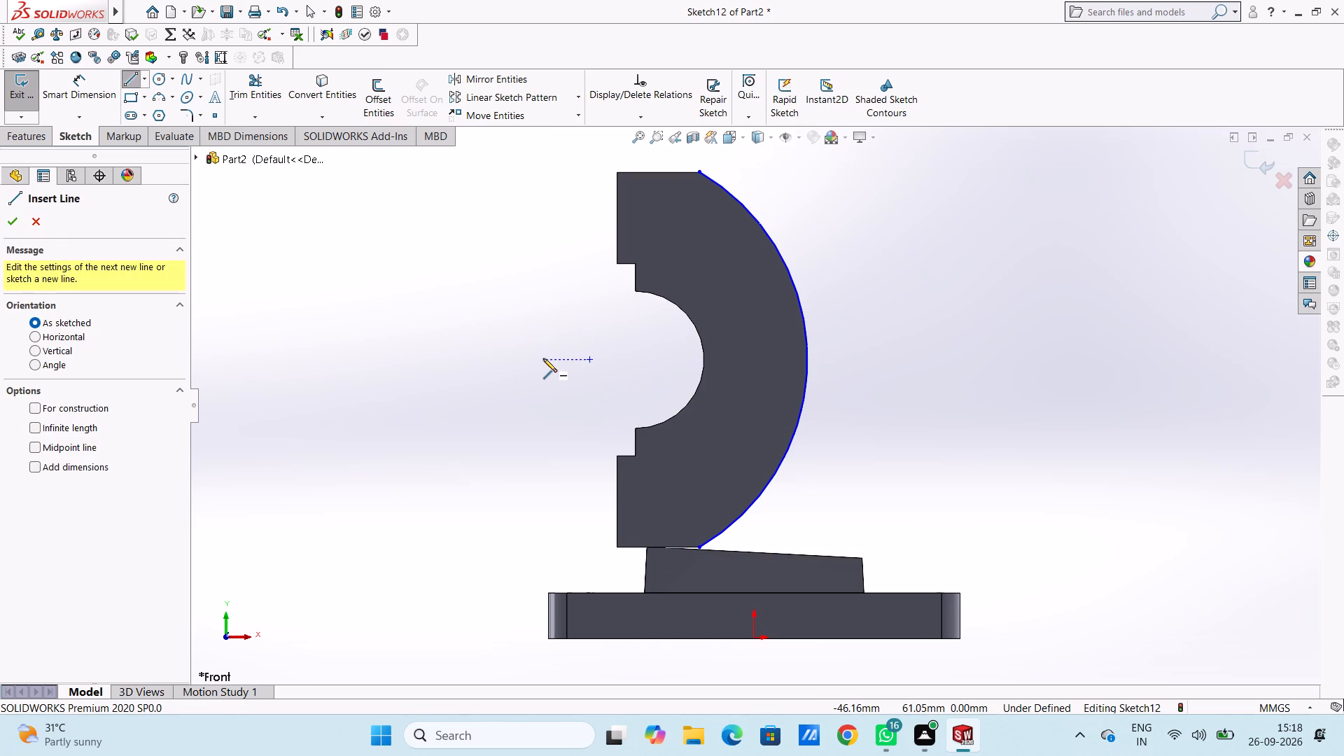
scroll(699, 561, down, 6)
scroll(724, 444, down, 1)
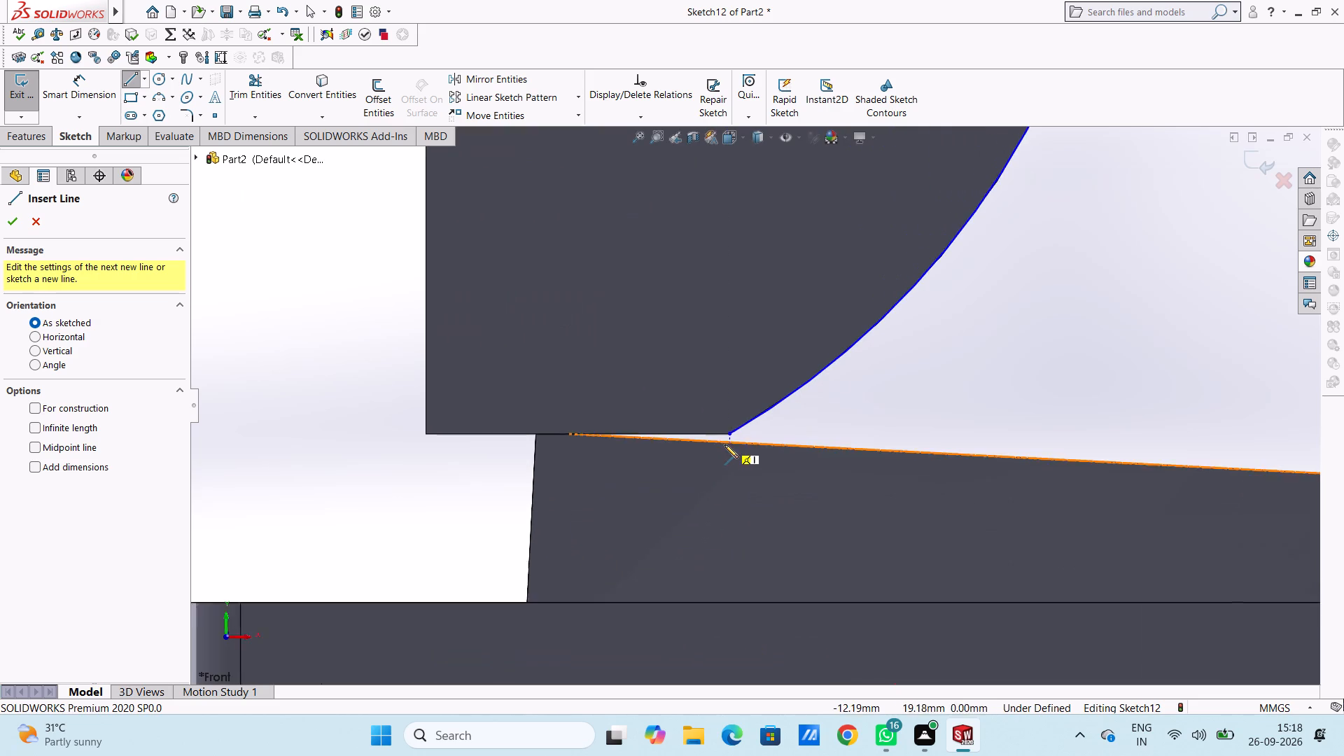
scroll(724, 444, down, 1)
click(734, 428)
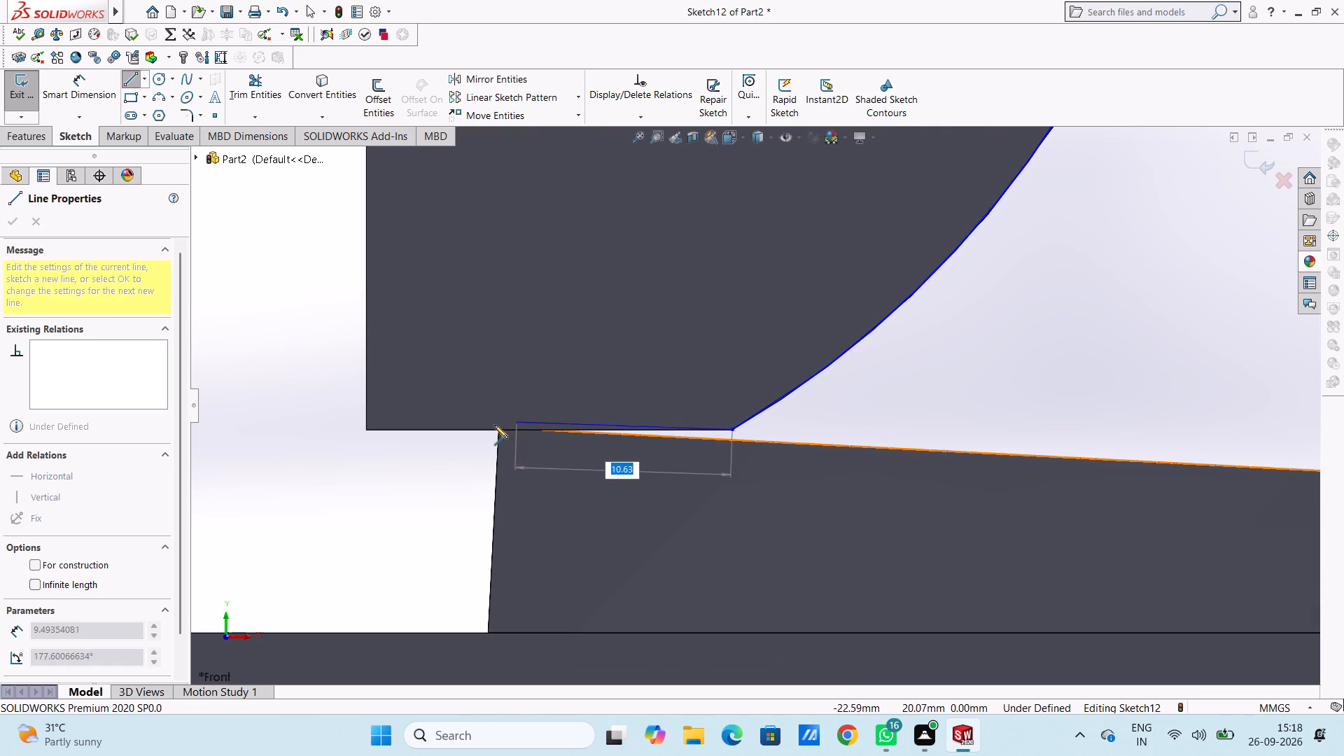
click(498, 429)
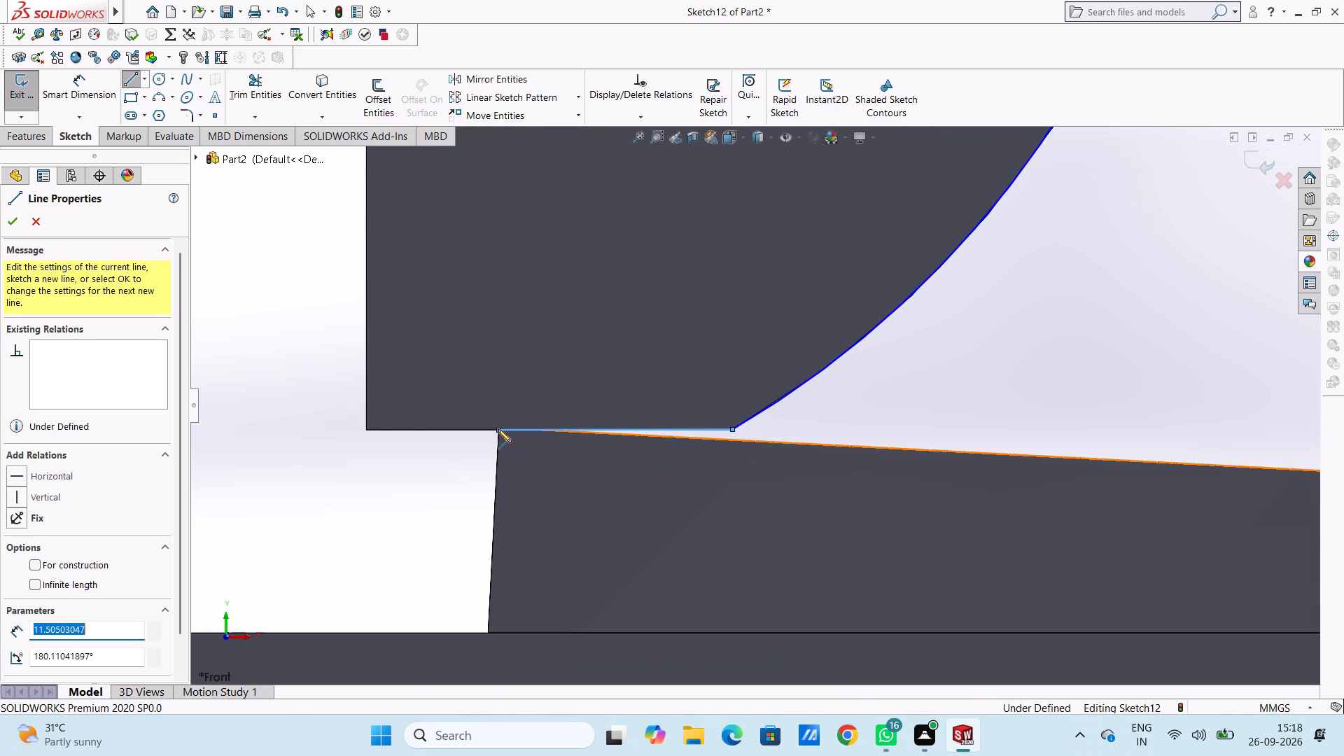
click(487, 631)
scroll(708, 612, up, 5)
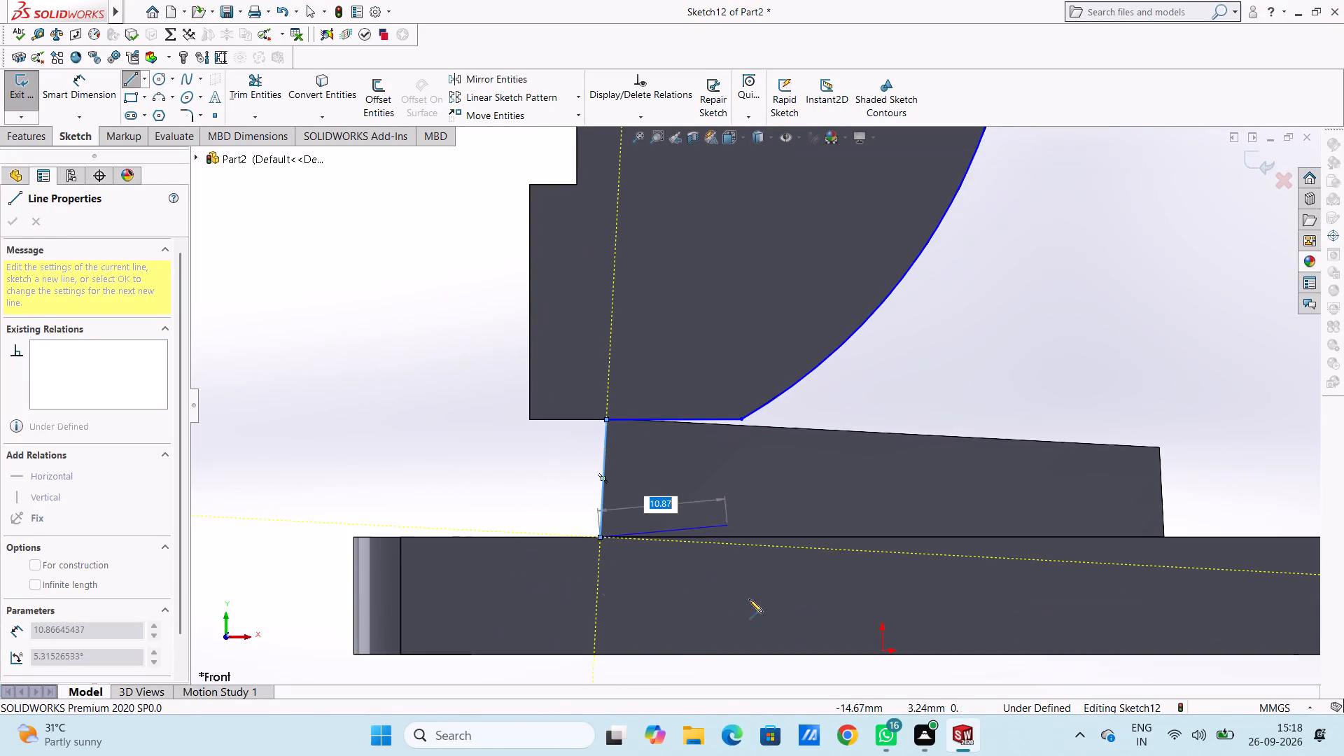
click(1165, 536)
key(Escape)
key(Escape)
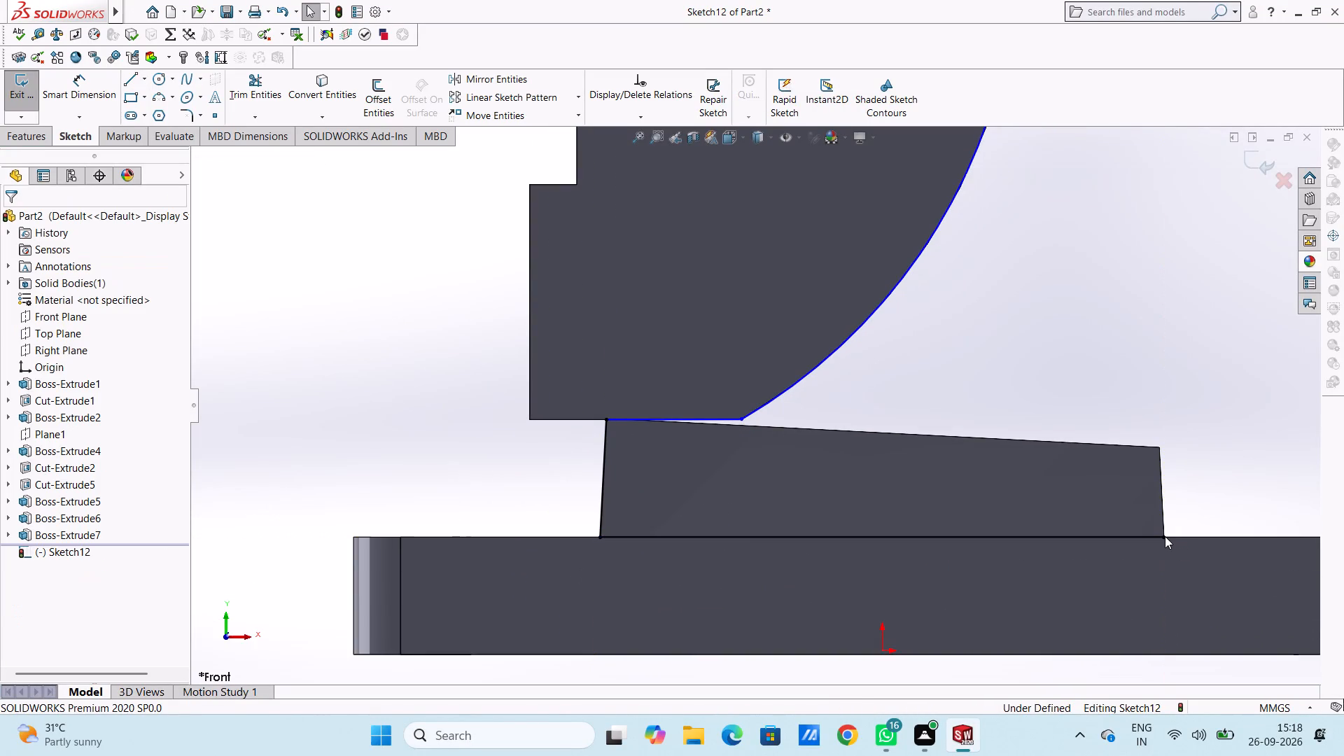
key(Escape)
Examine the sketched arc and lines against the housing and block from several angles.
scroll(1161, 536, up, 7)
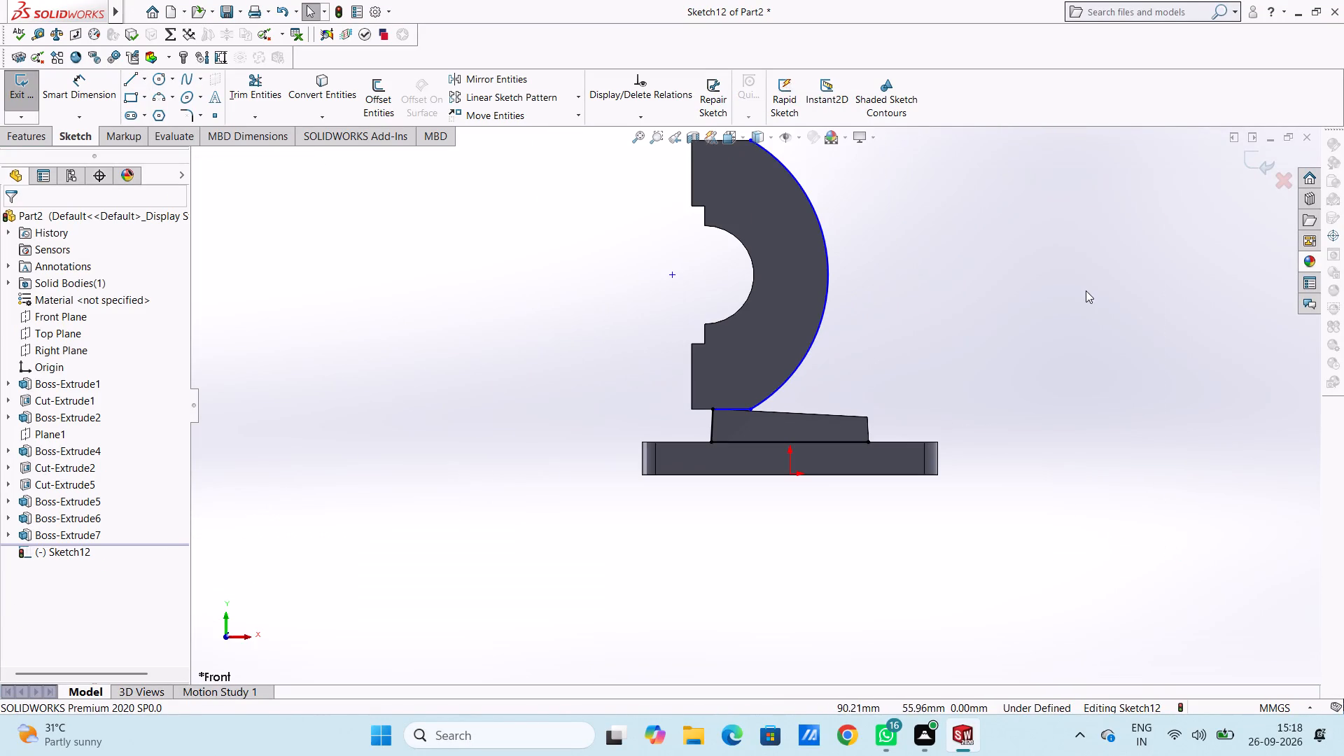
scroll(1085, 290, up, 3)
middle_drag(957, 324, 942, 327)
scroll(942, 327, up, 1)
middle_drag(829, 304, 828, 376)
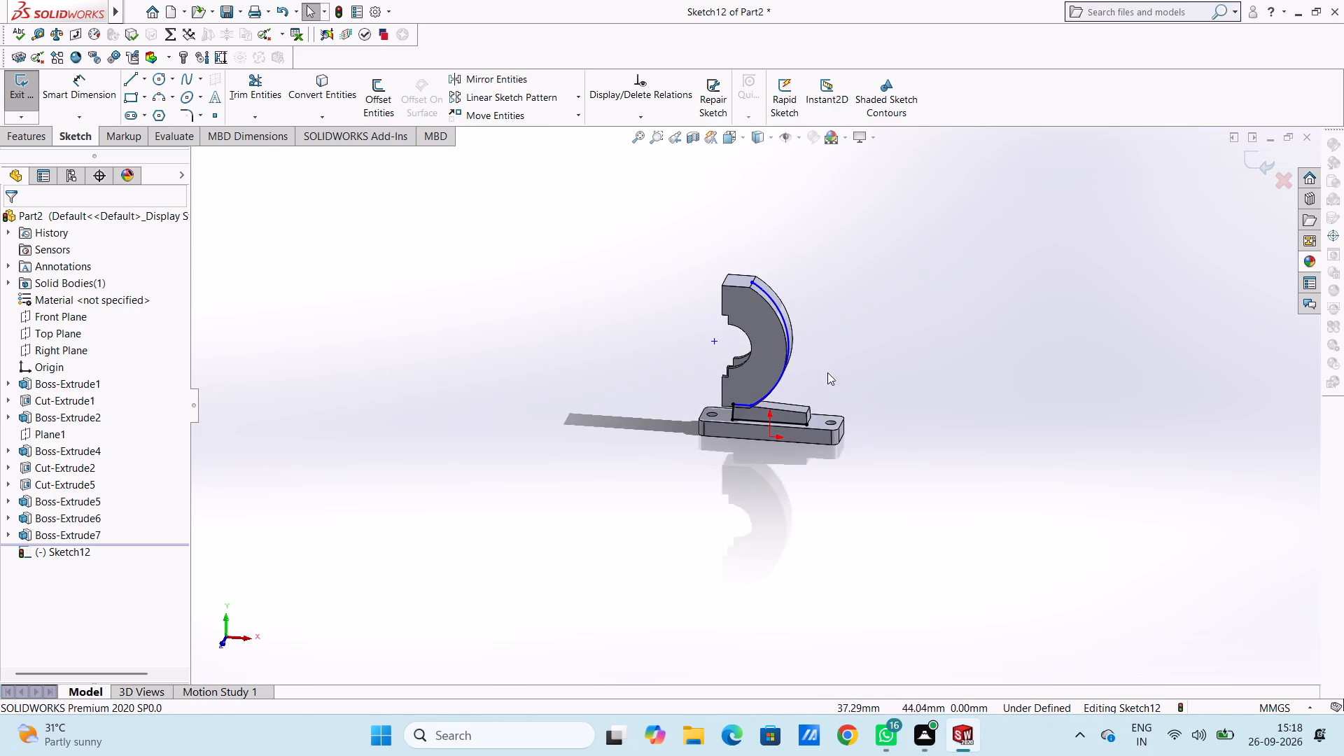
scroll(815, 346, down, 5)
scroll(556, 213, down, 4)
middle_drag(935, 406, 956, 401)
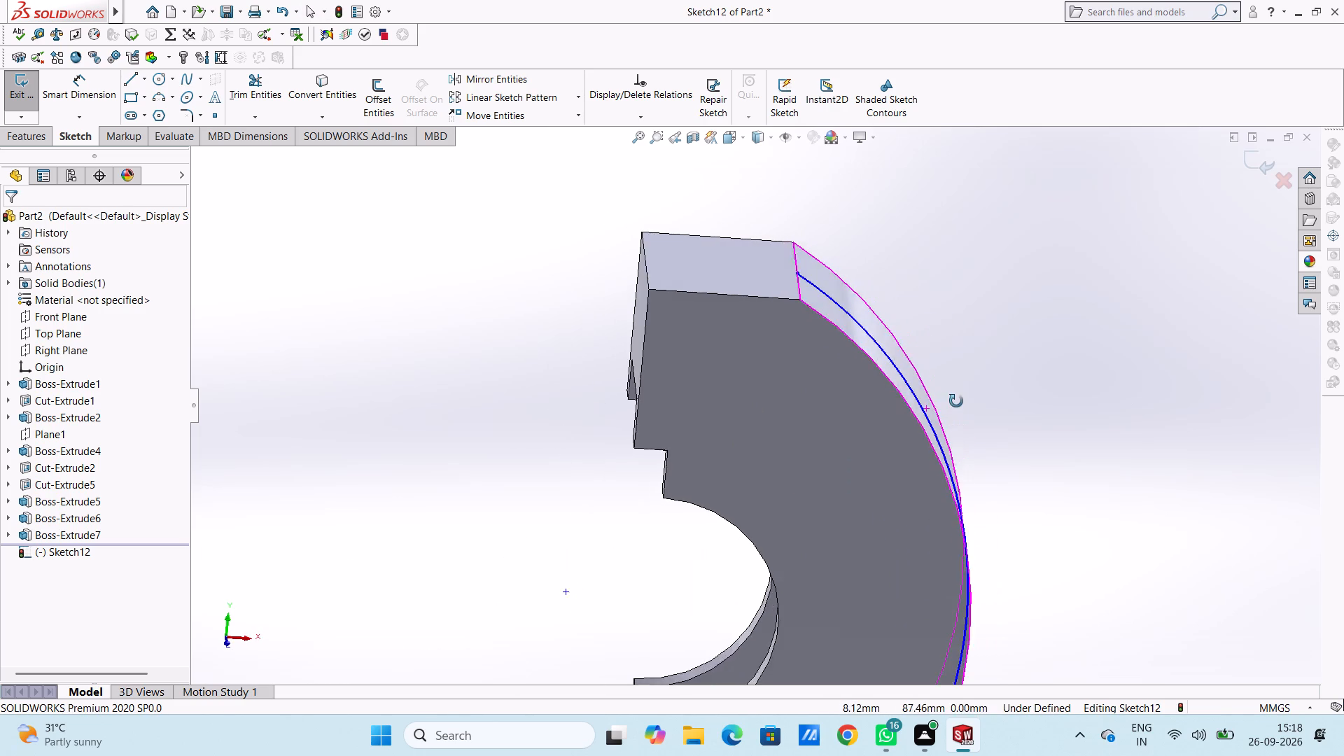
middle_drag(956, 401, 931, 365)
scroll(931, 365, up, 10)
middle_drag(916, 362, 944, 359)
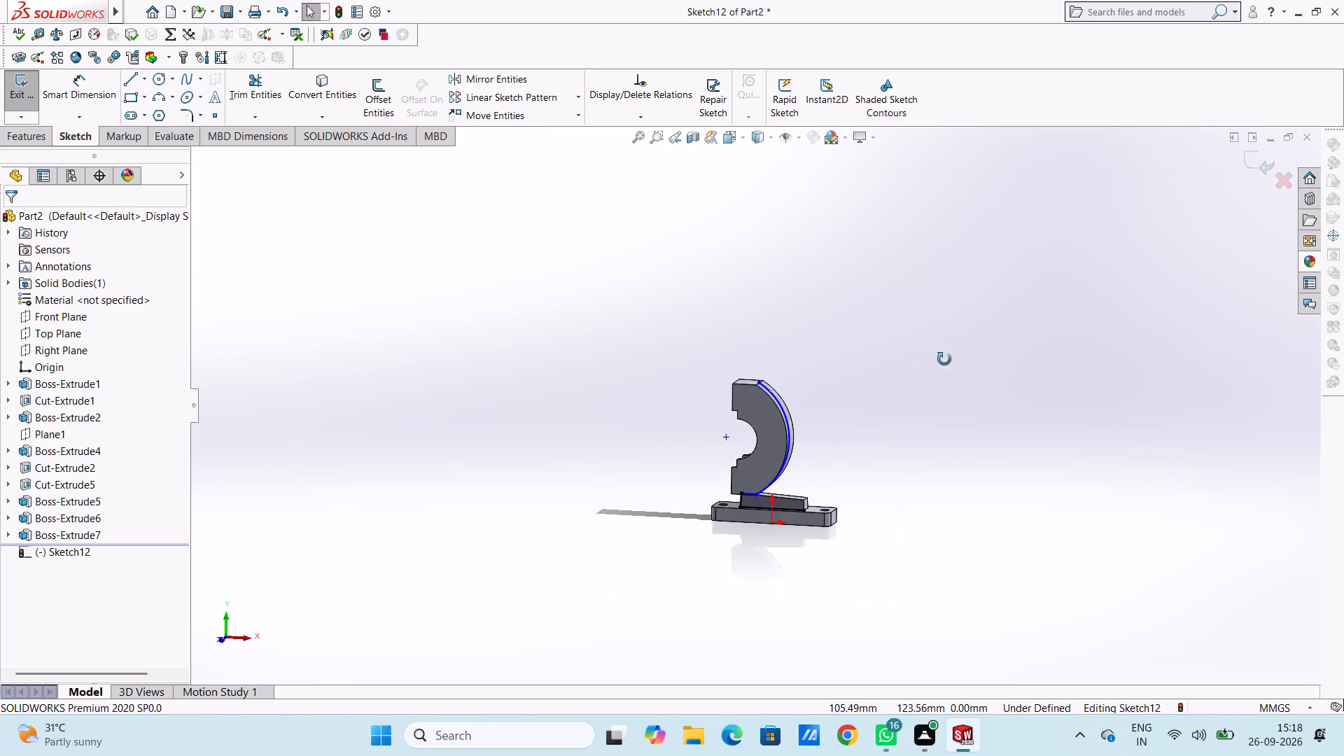
middle_drag(944, 359, 934, 379)
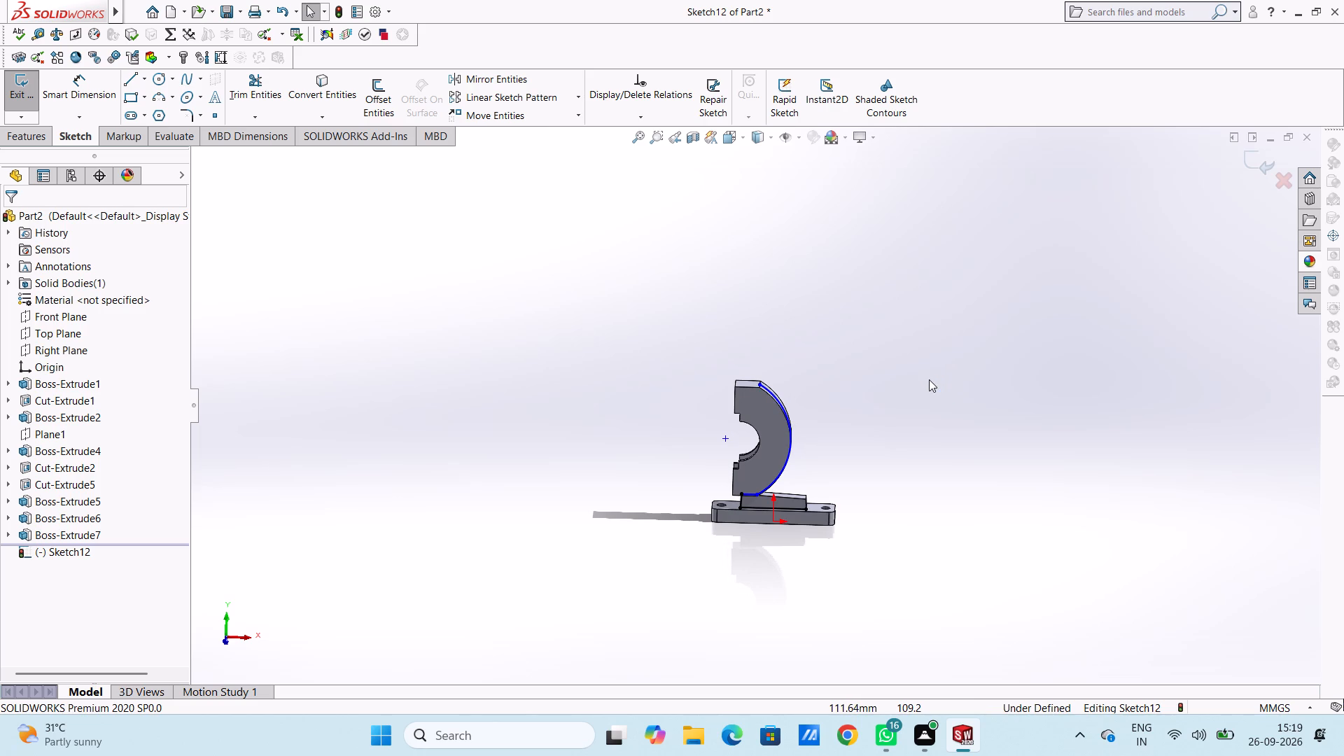
Sketch a line about 51 mm up from the block's outer base corner, then about 10.8 mm across to the arc's midpoint.
key(ctrl+1)
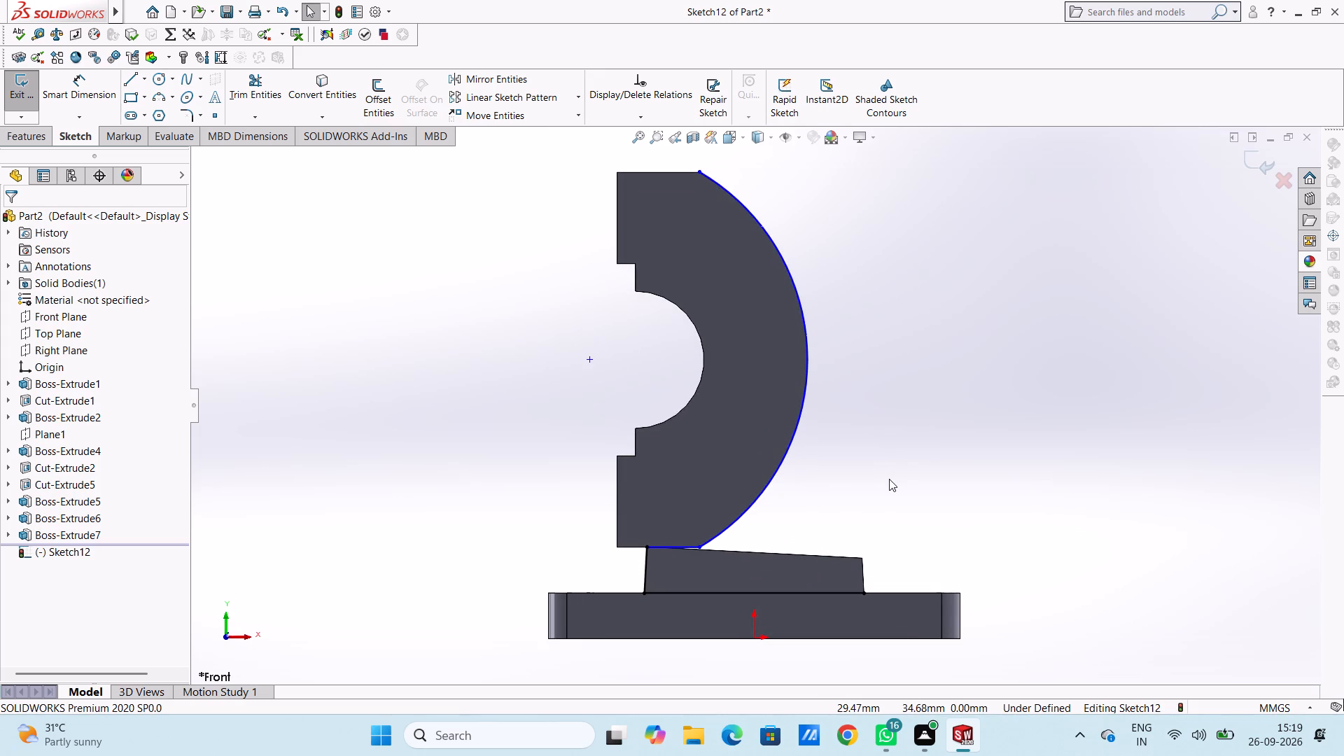
click(130, 80)
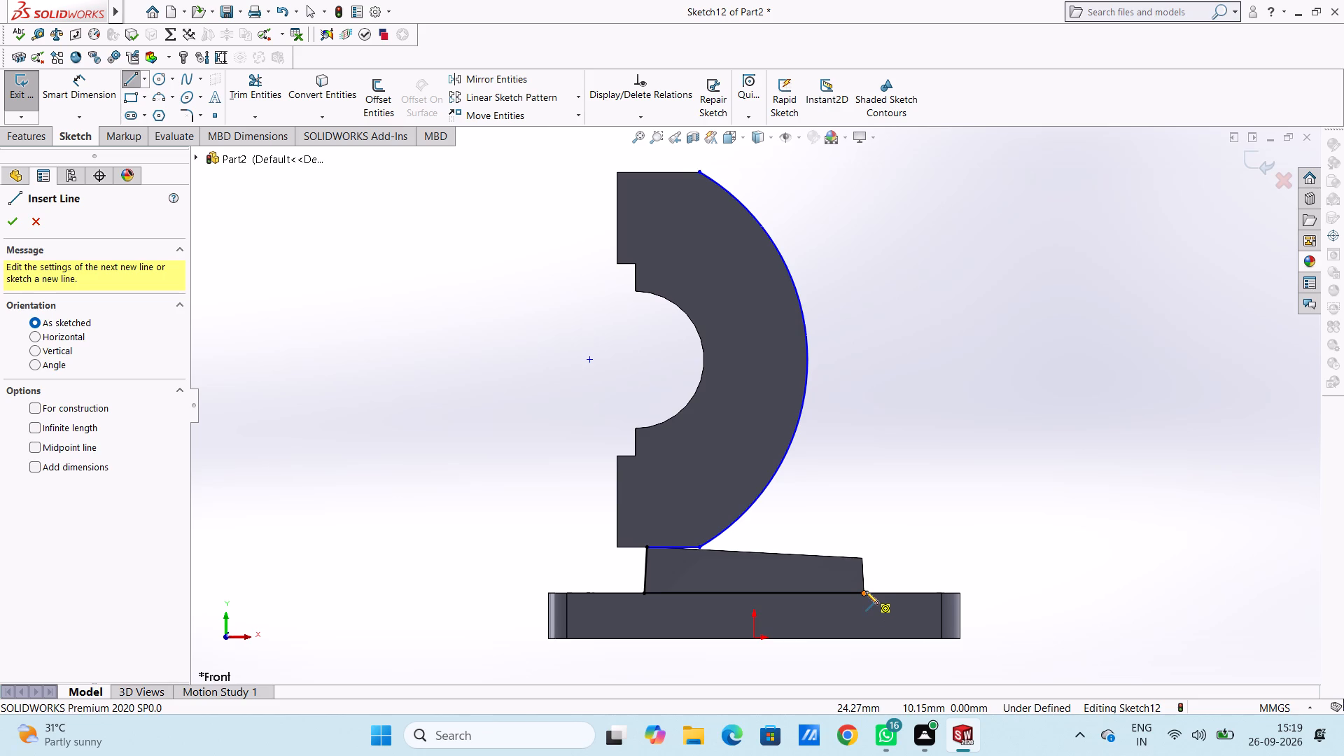
click(865, 591)
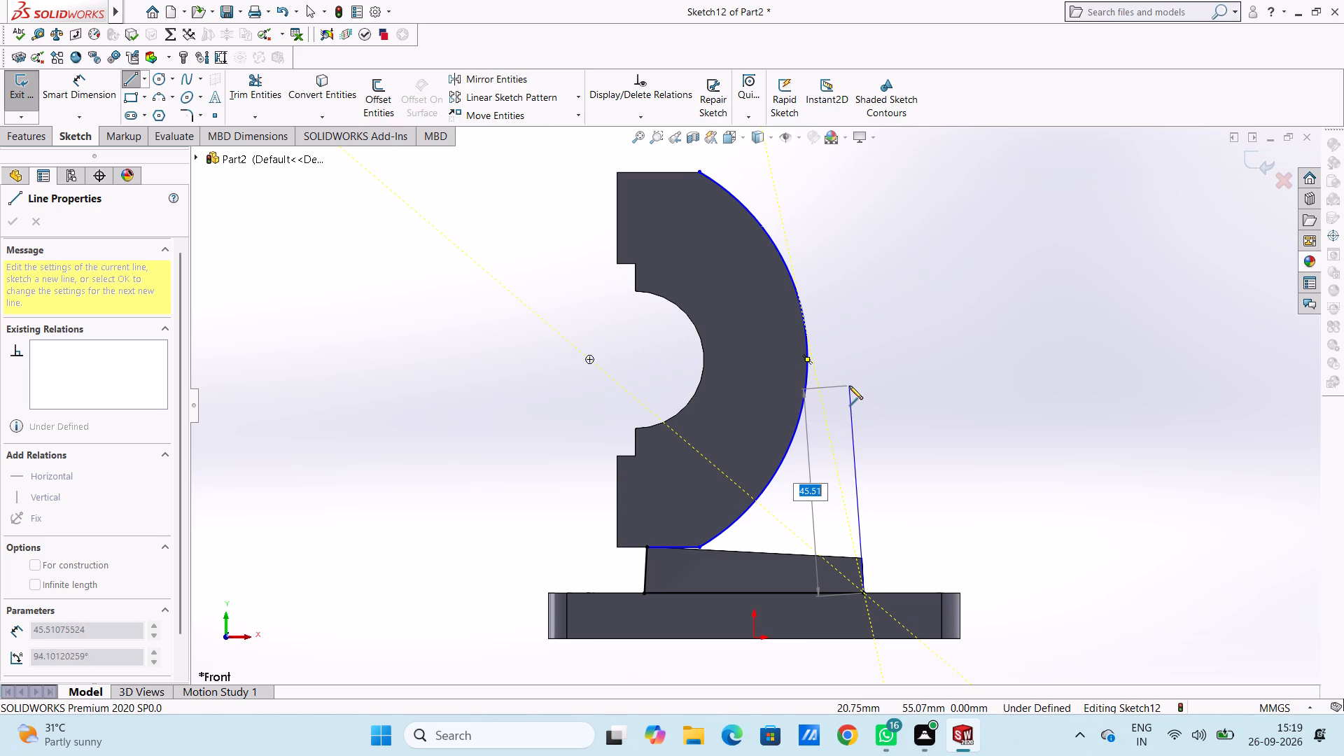
scroll(857, 536, down, 2)
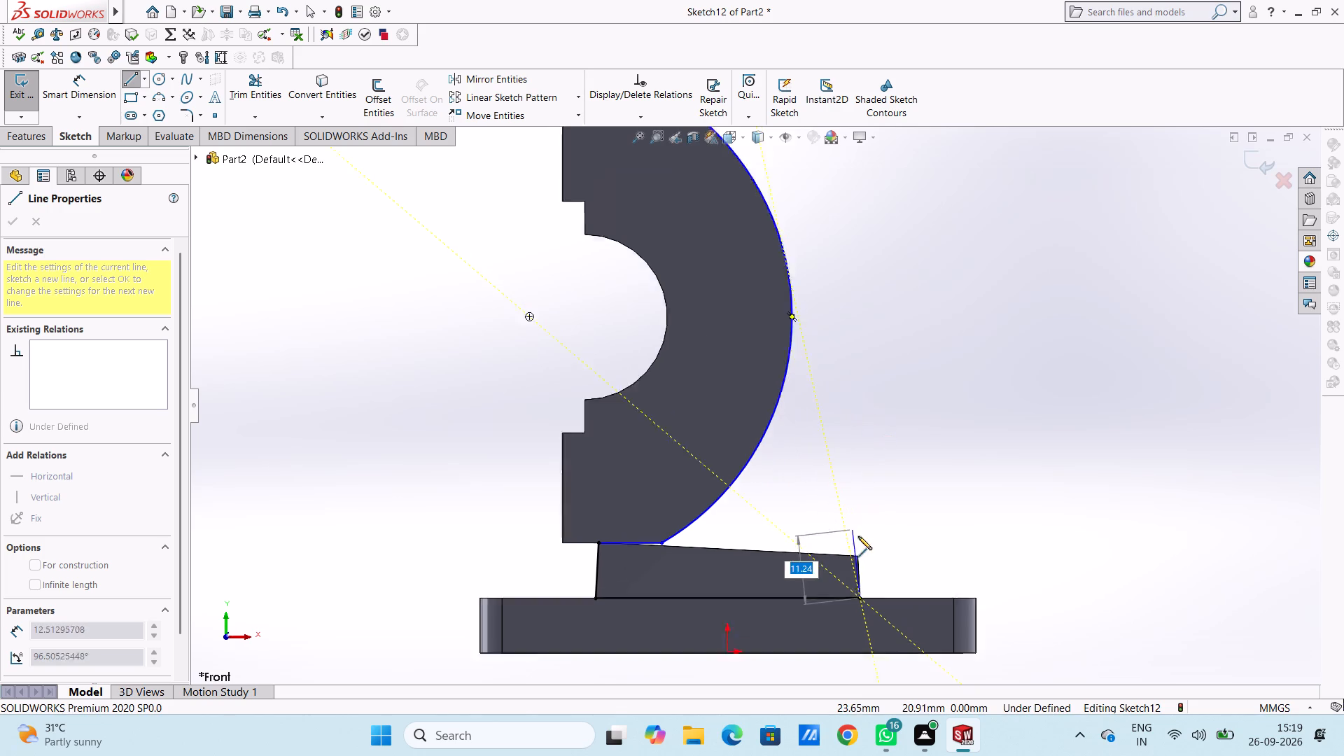
scroll(858, 536, down, 3)
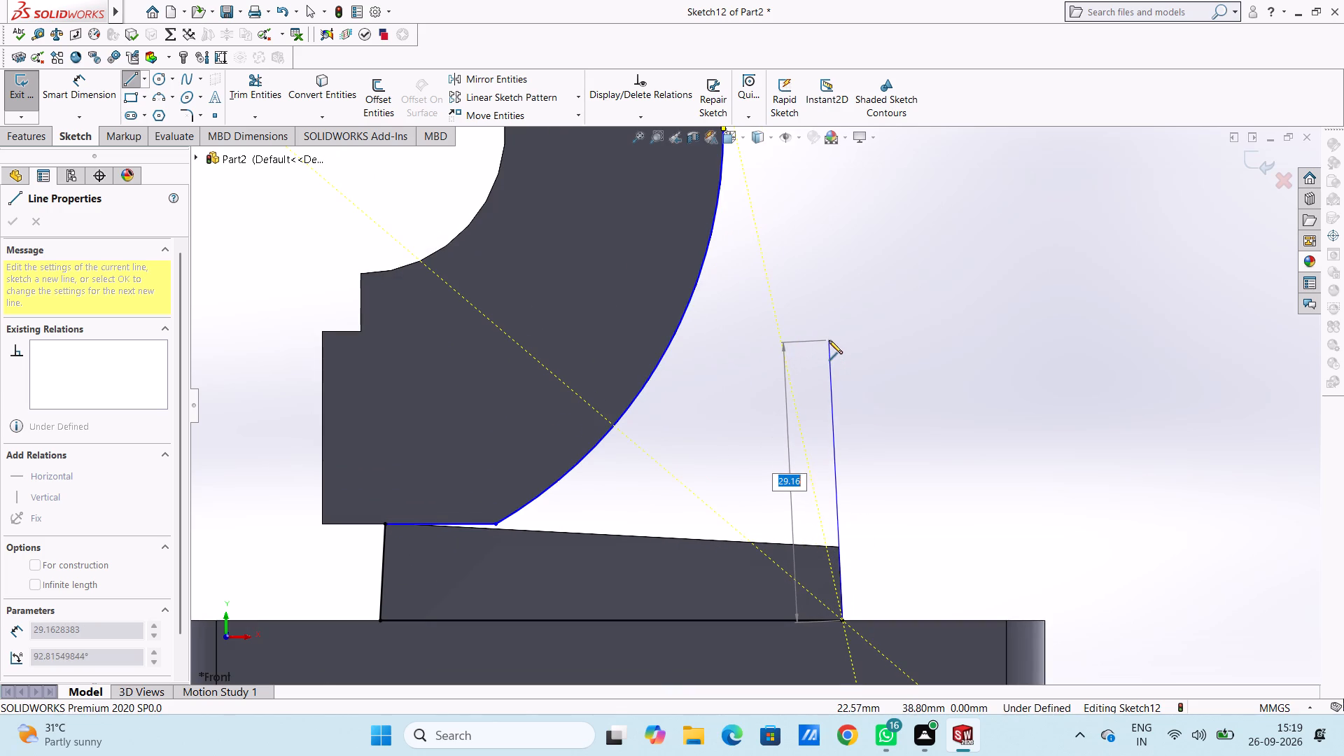
scroll(829, 340, down, 1)
scroll(829, 340, up, 4)
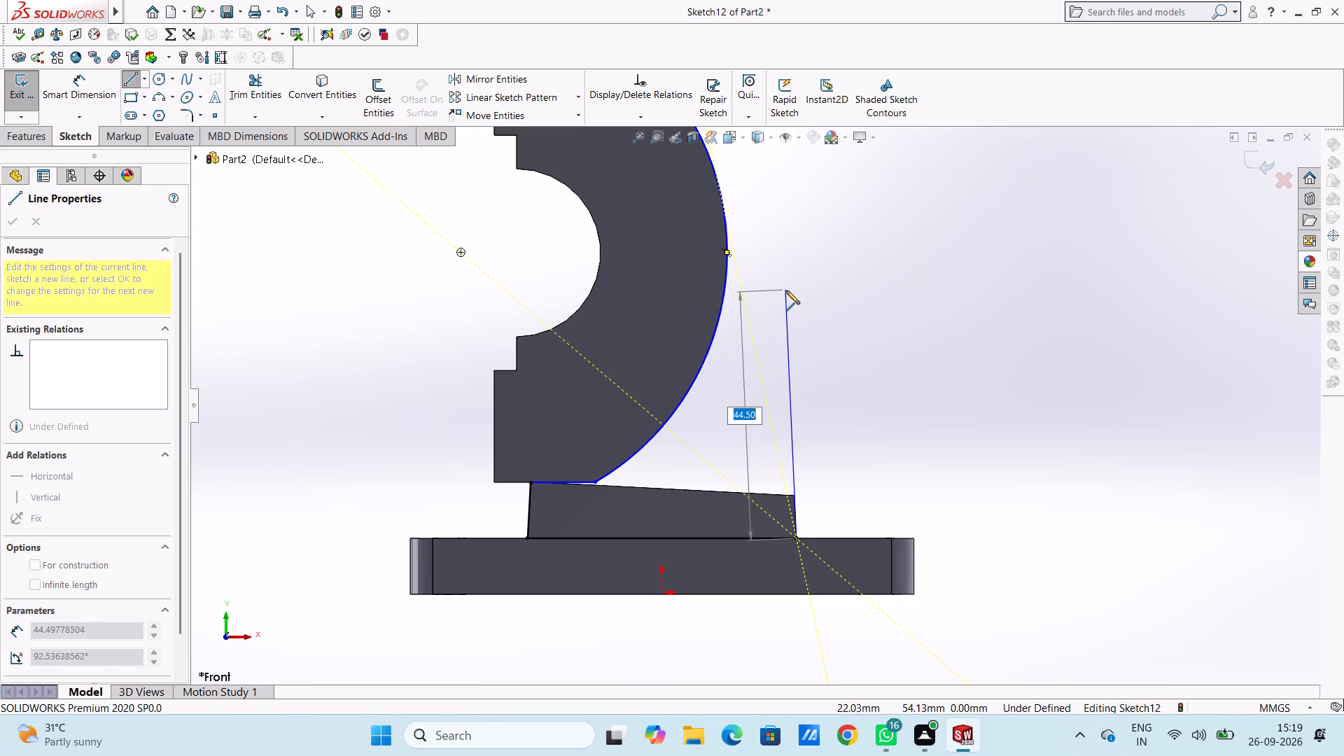
click(787, 253)
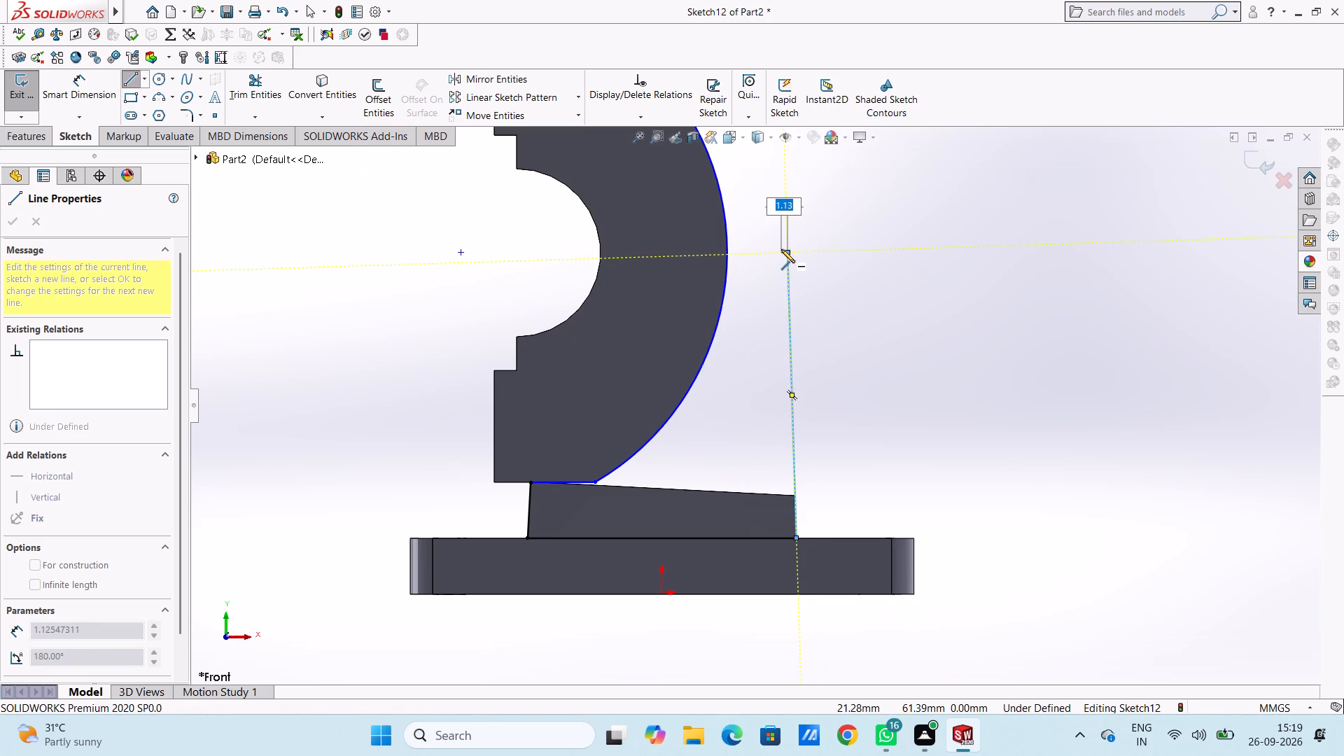
scroll(781, 249, up, 3)
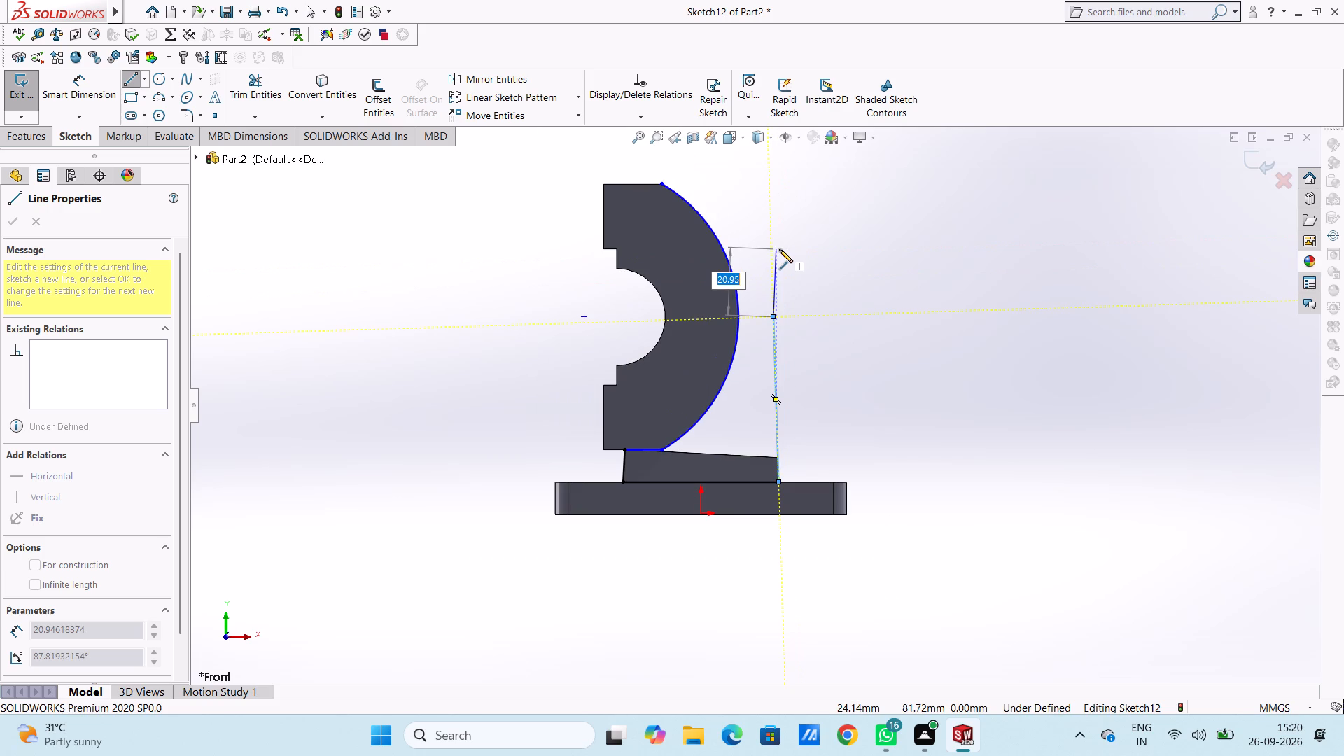
click(737, 316)
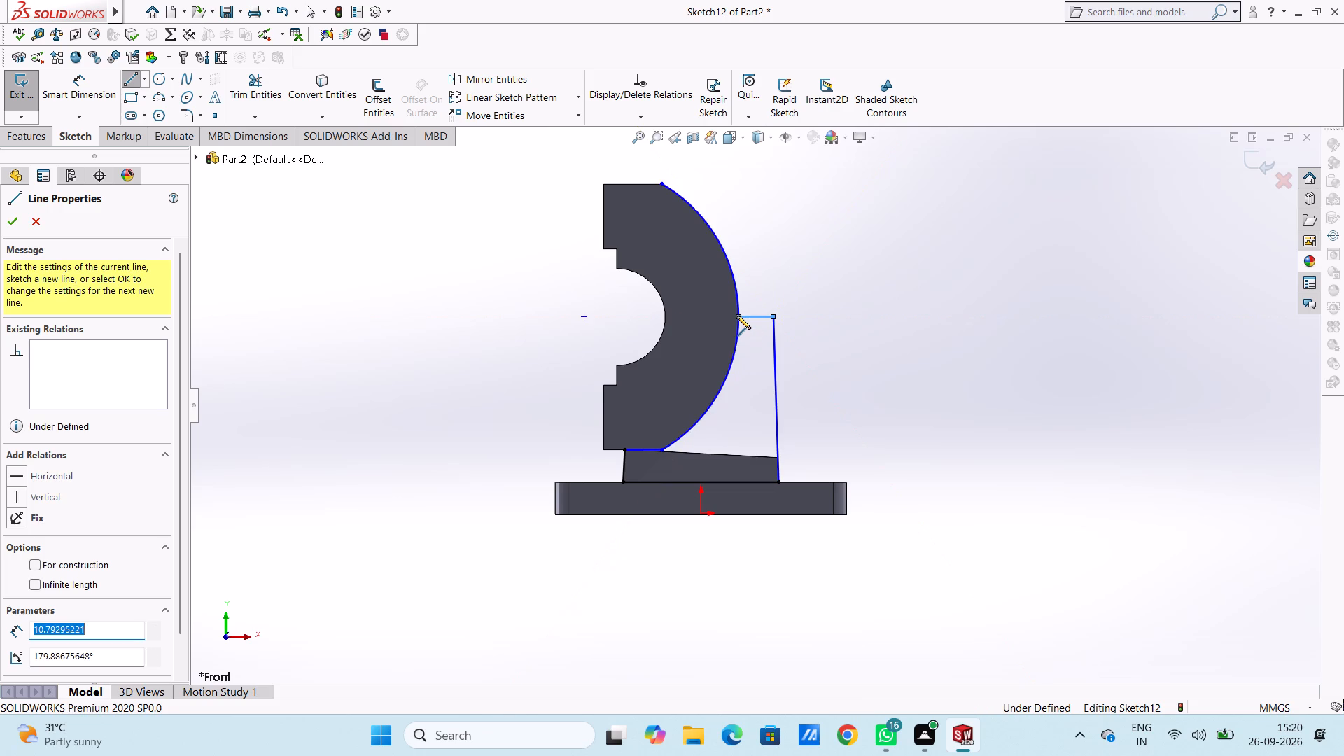
key(Escape)
key(Escape)
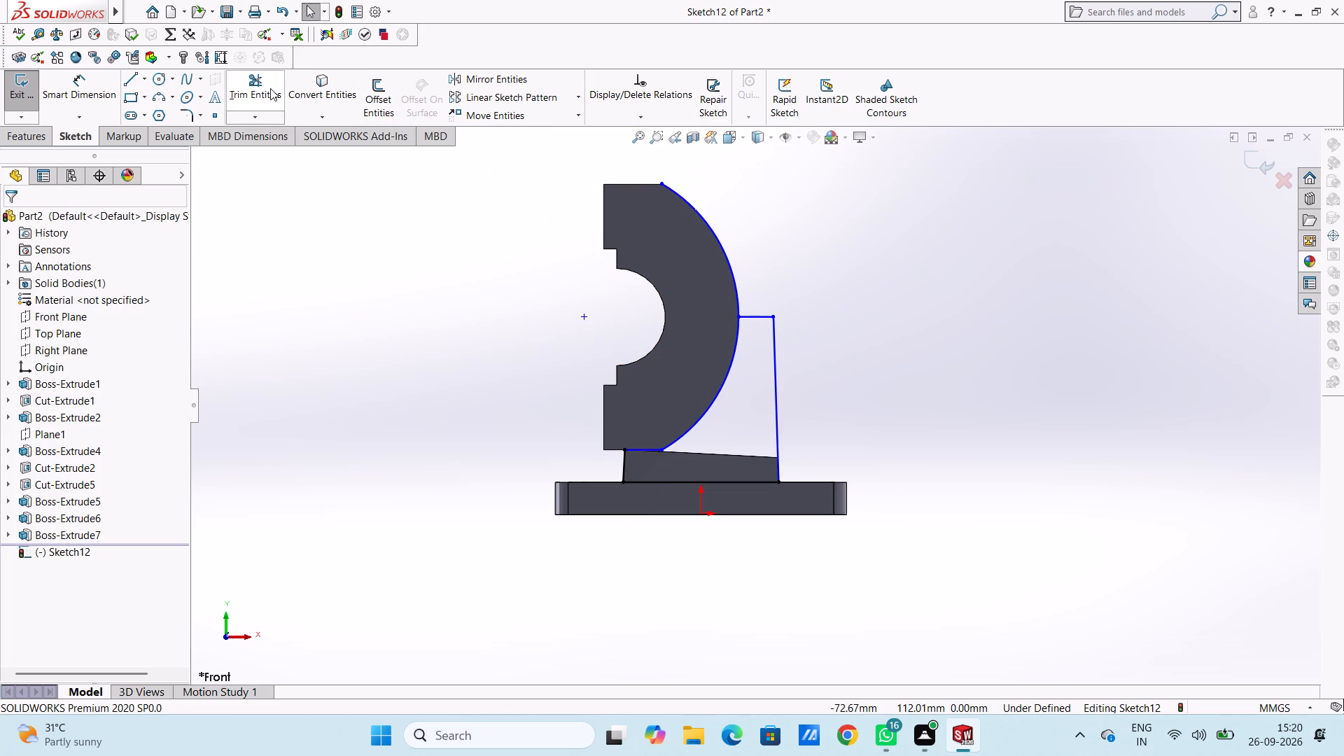
Trim away the part of the arc above the short horizontal line, accepting the removal of its midpoint relation.
click(255, 80)
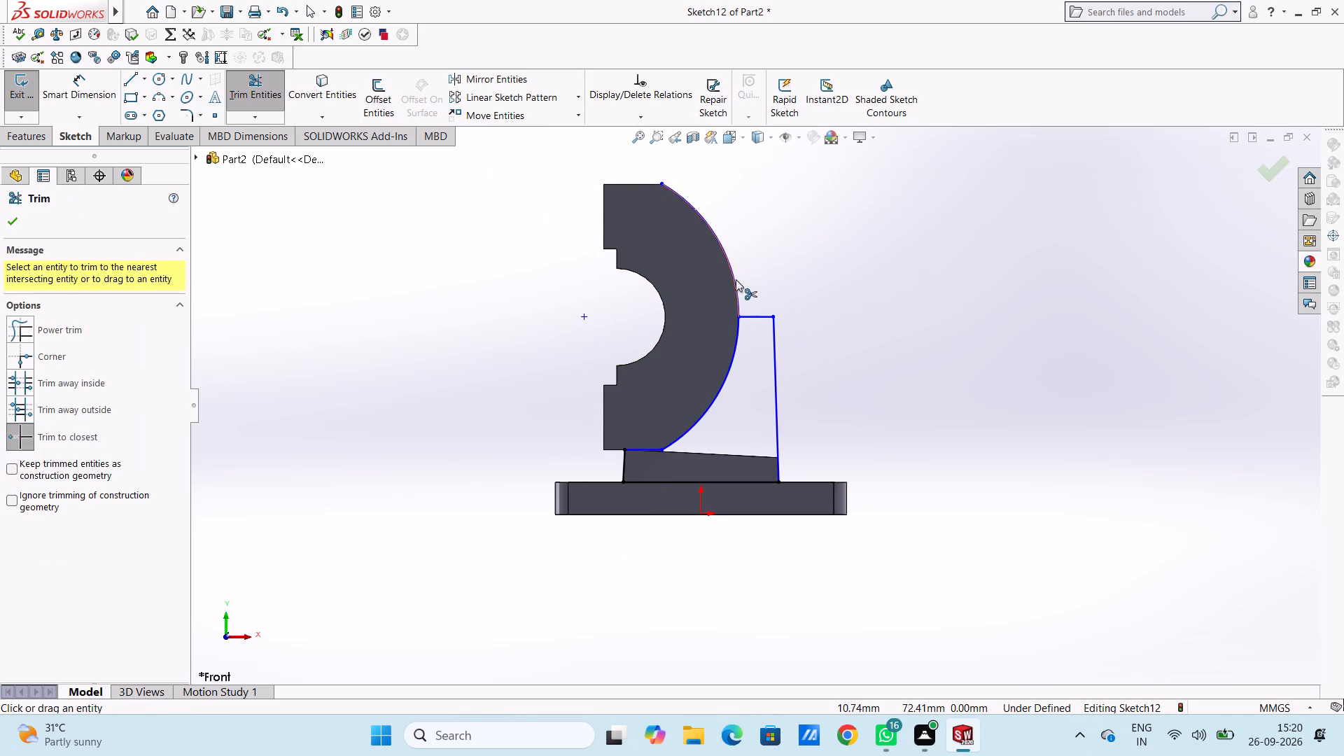
click(736, 279)
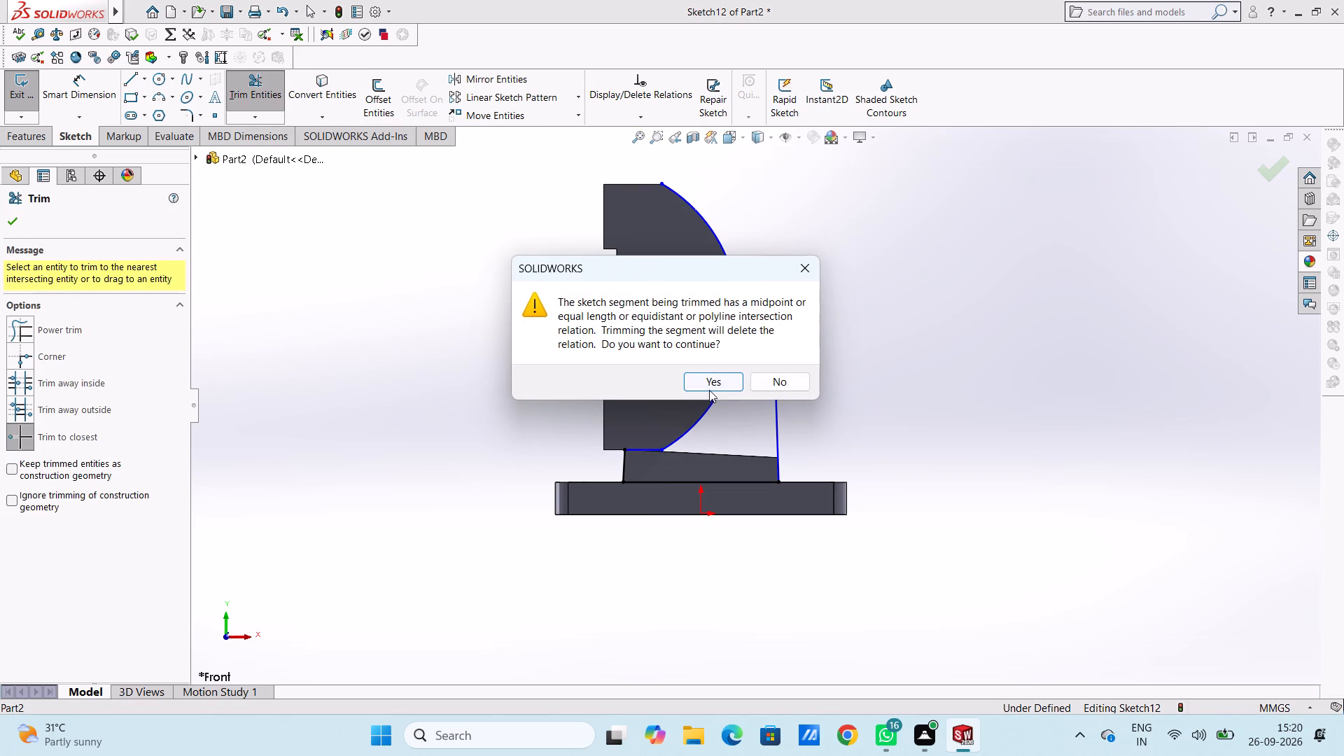
click(709, 389)
key(Escape)
key(Escape)
key(Escape)
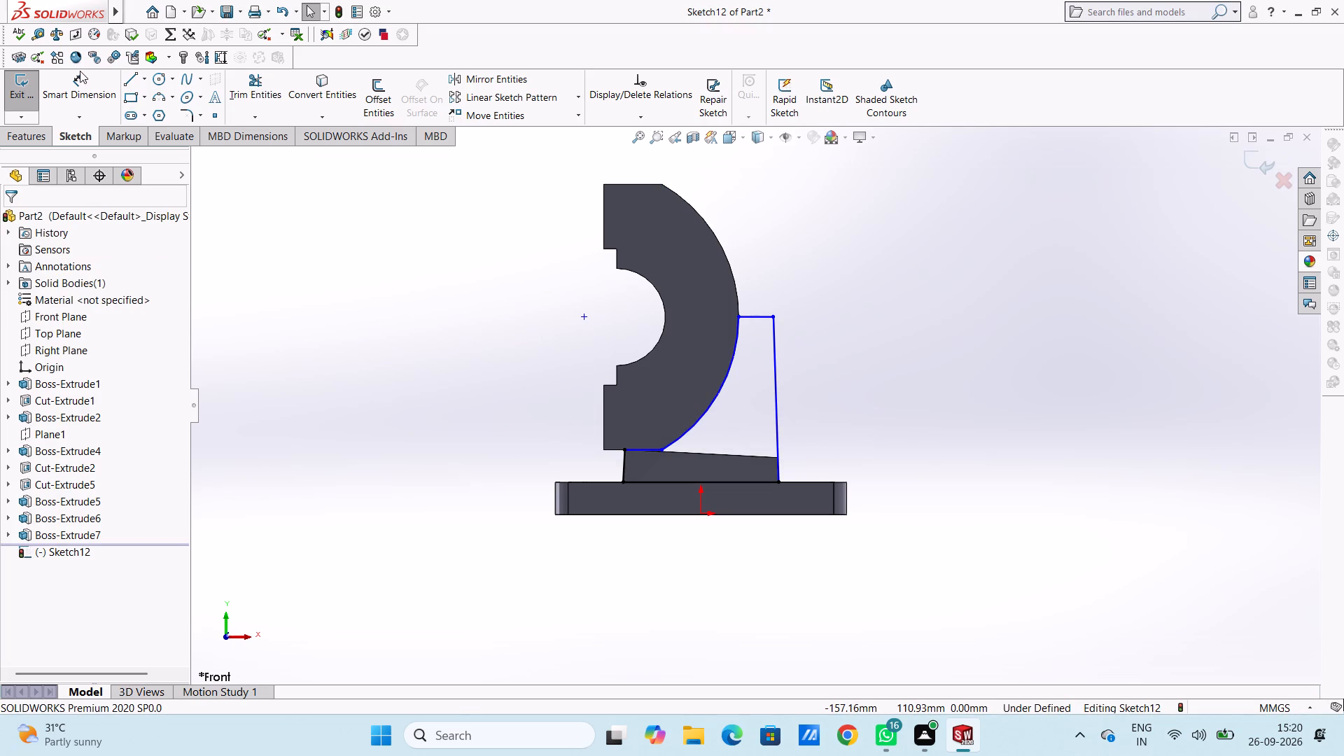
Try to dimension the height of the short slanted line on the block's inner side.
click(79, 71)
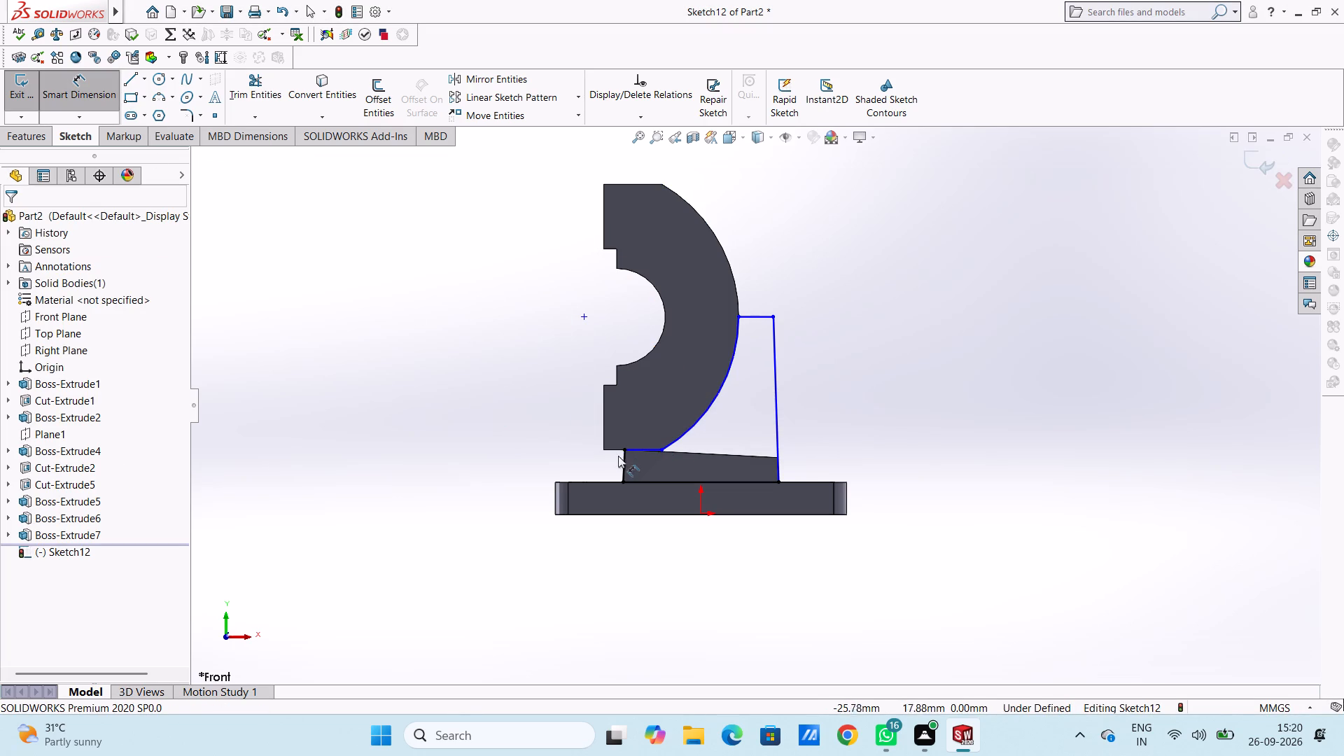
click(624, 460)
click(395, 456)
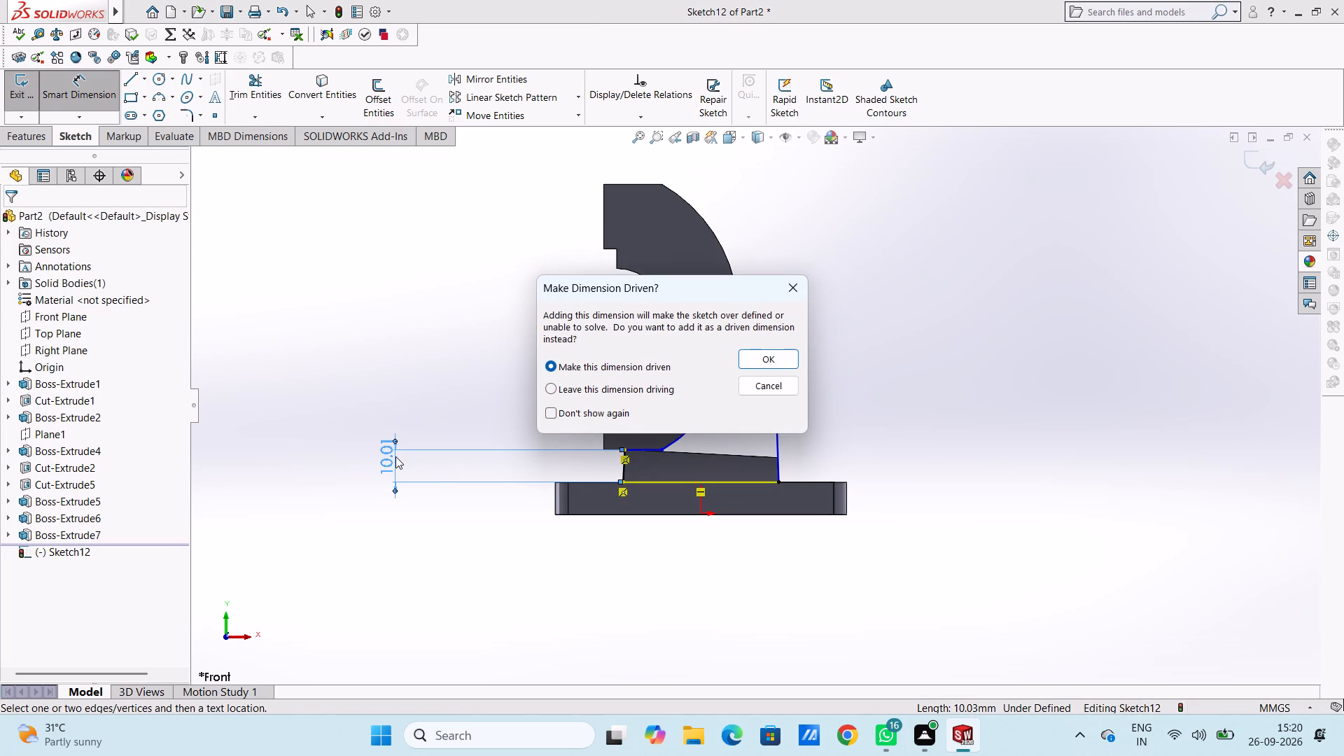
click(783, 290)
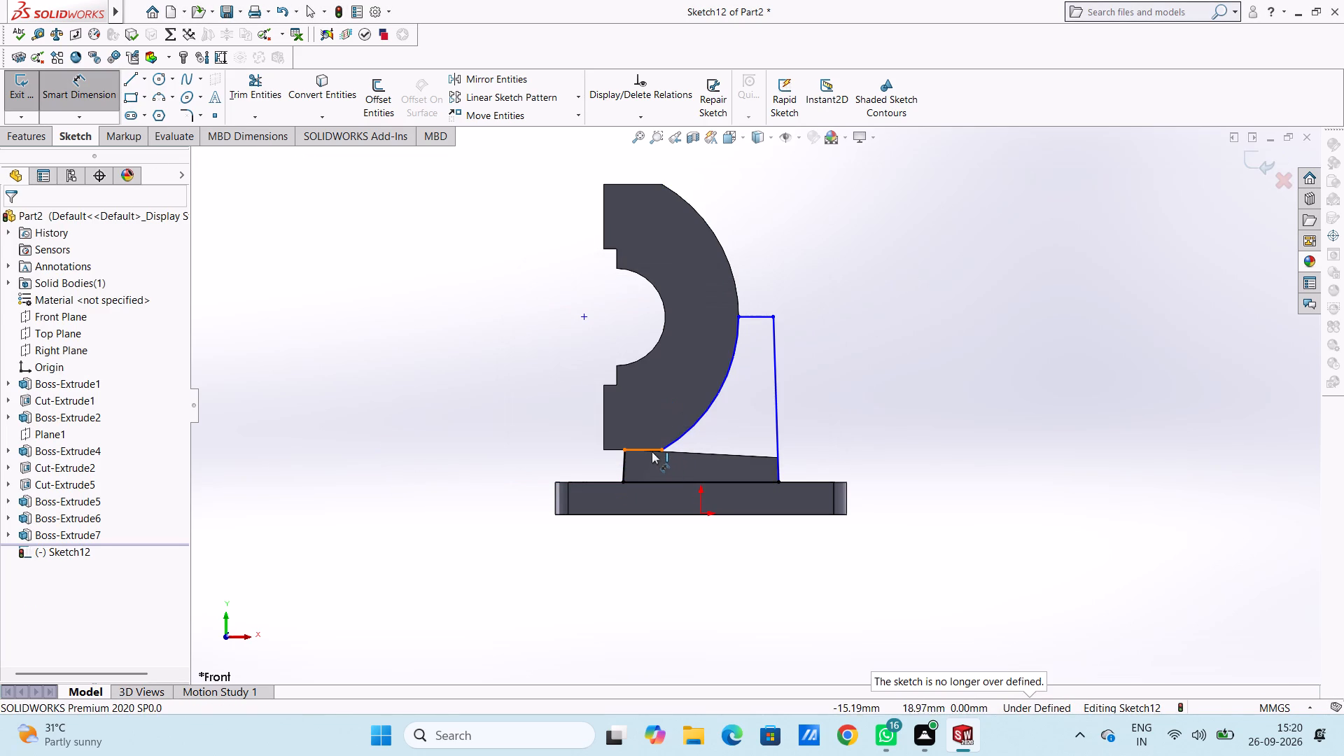
Dimension the length of the short line between the block's upper corner and the arc's lower end.
click(652, 451)
click(617, 332)
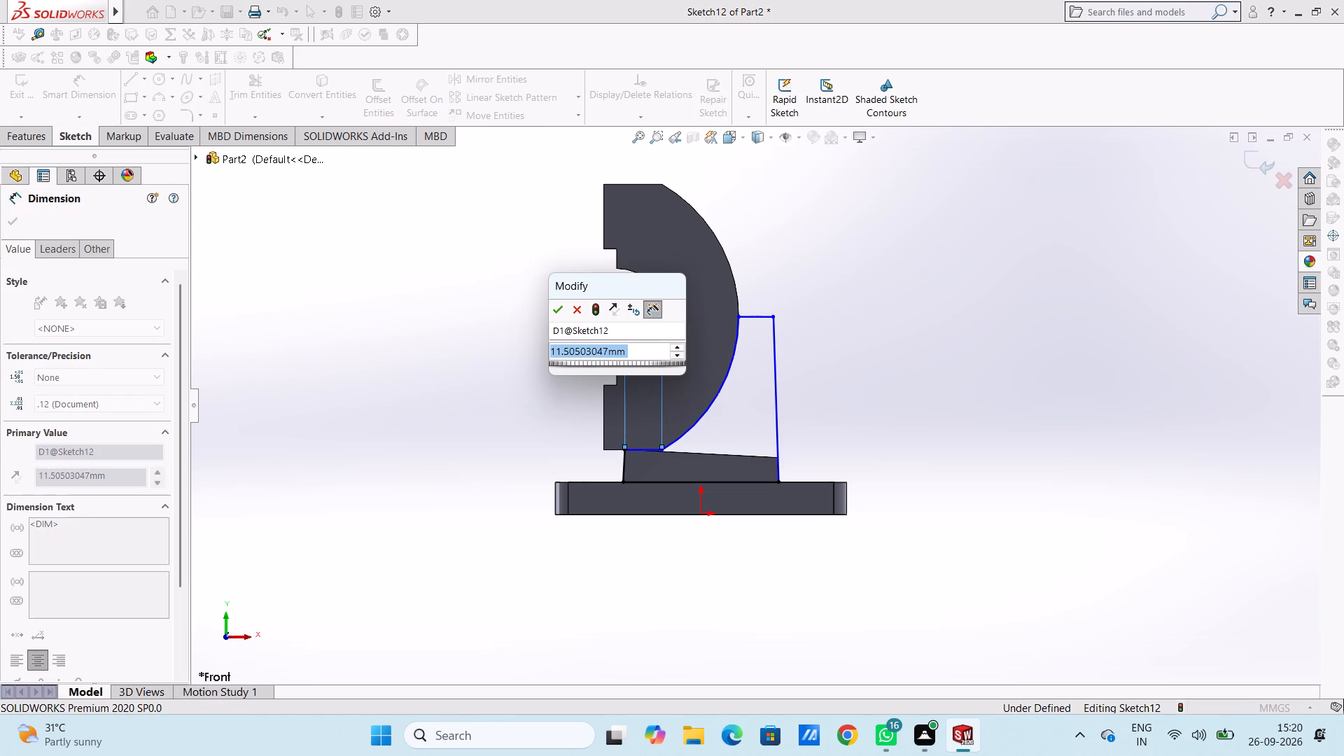
click(555, 304)
click(502, 313)
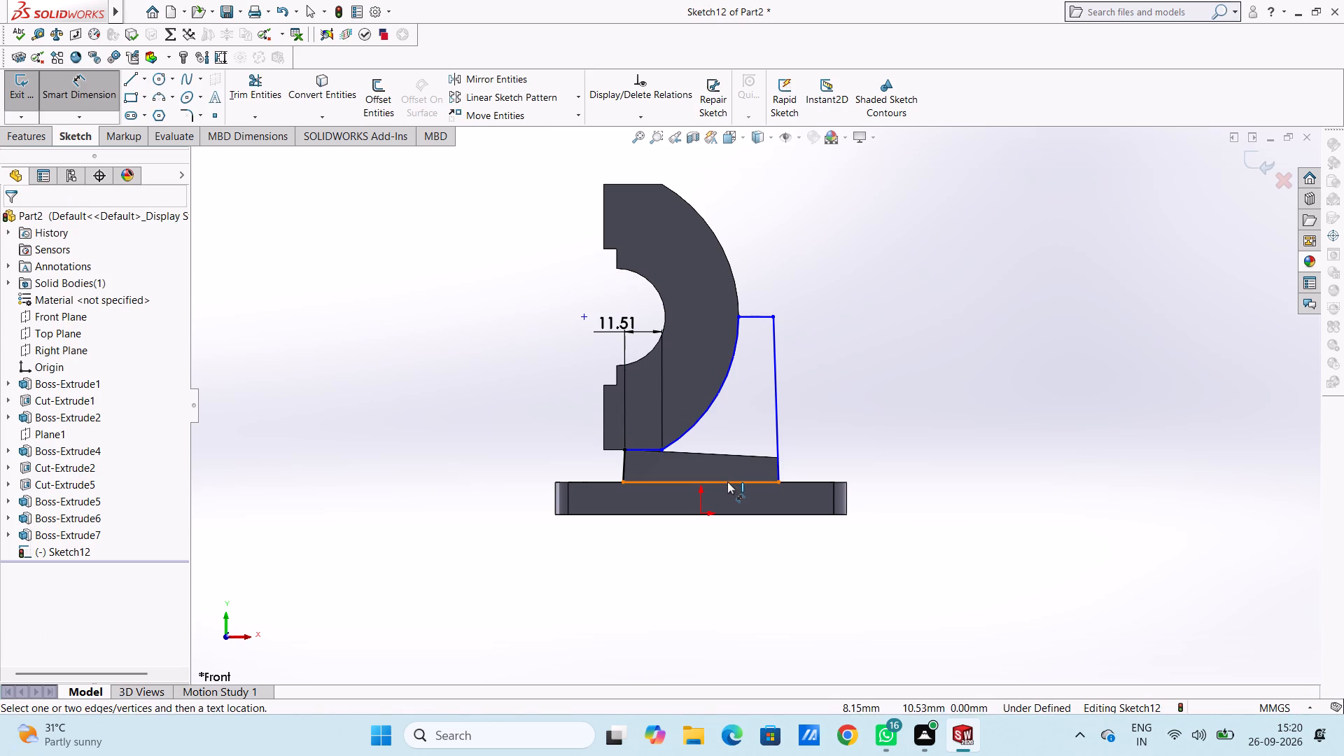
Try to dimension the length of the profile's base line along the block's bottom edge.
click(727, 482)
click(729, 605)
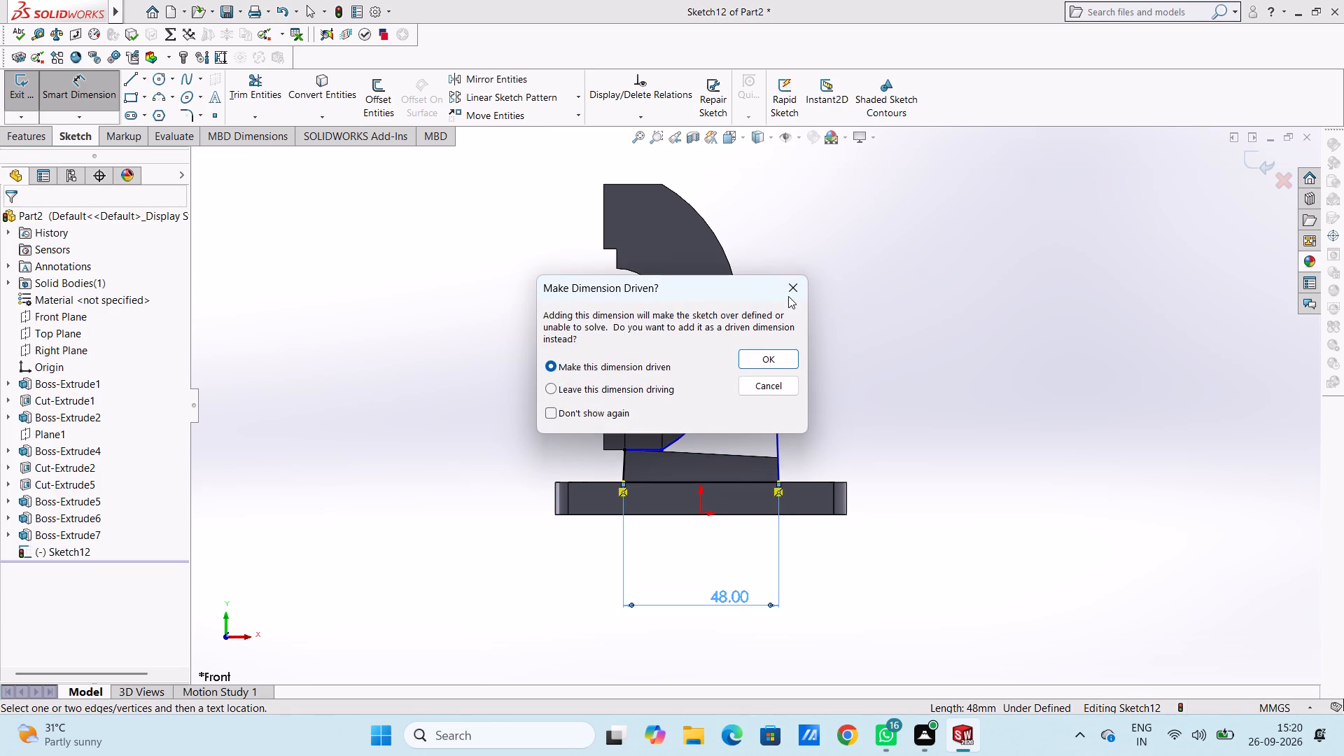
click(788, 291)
Dimension the vertical height of the tall outer line and the length of the short line joining it to the arc.
click(774, 367)
click(1046, 379)
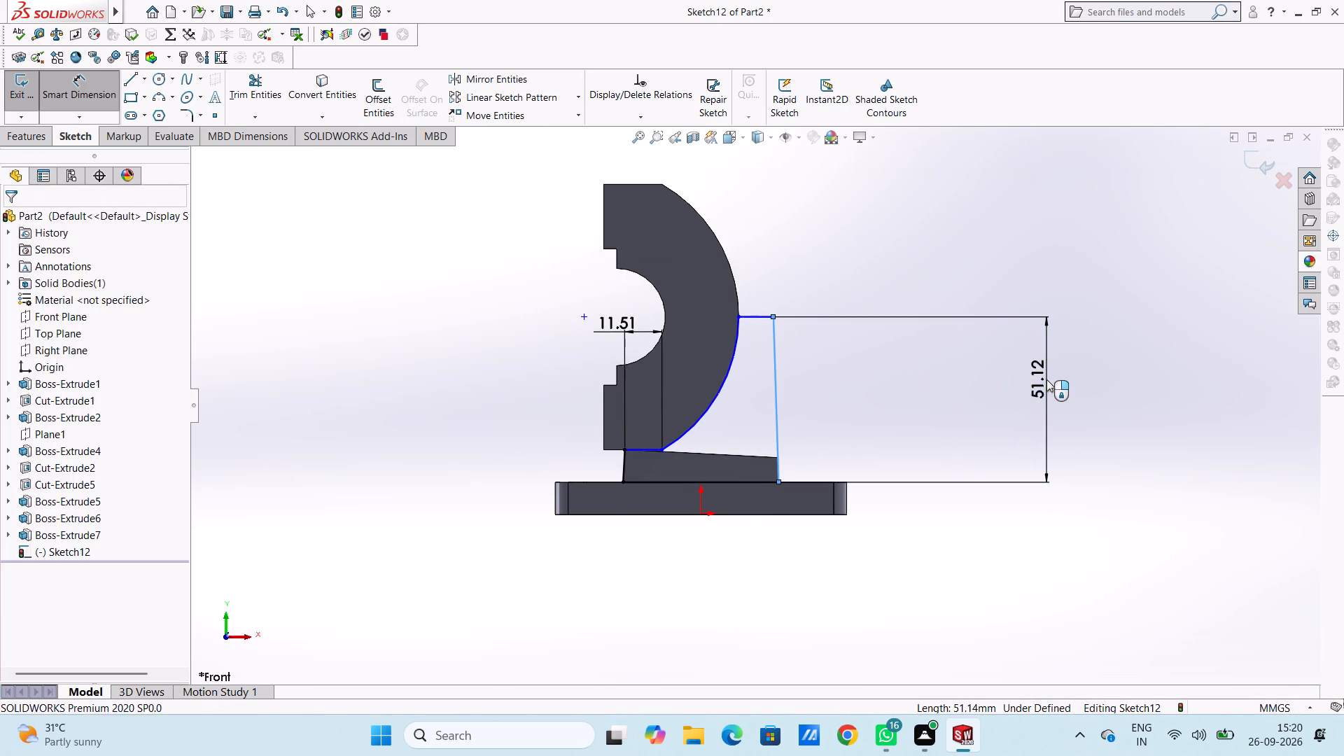
click(980, 362)
click(897, 377)
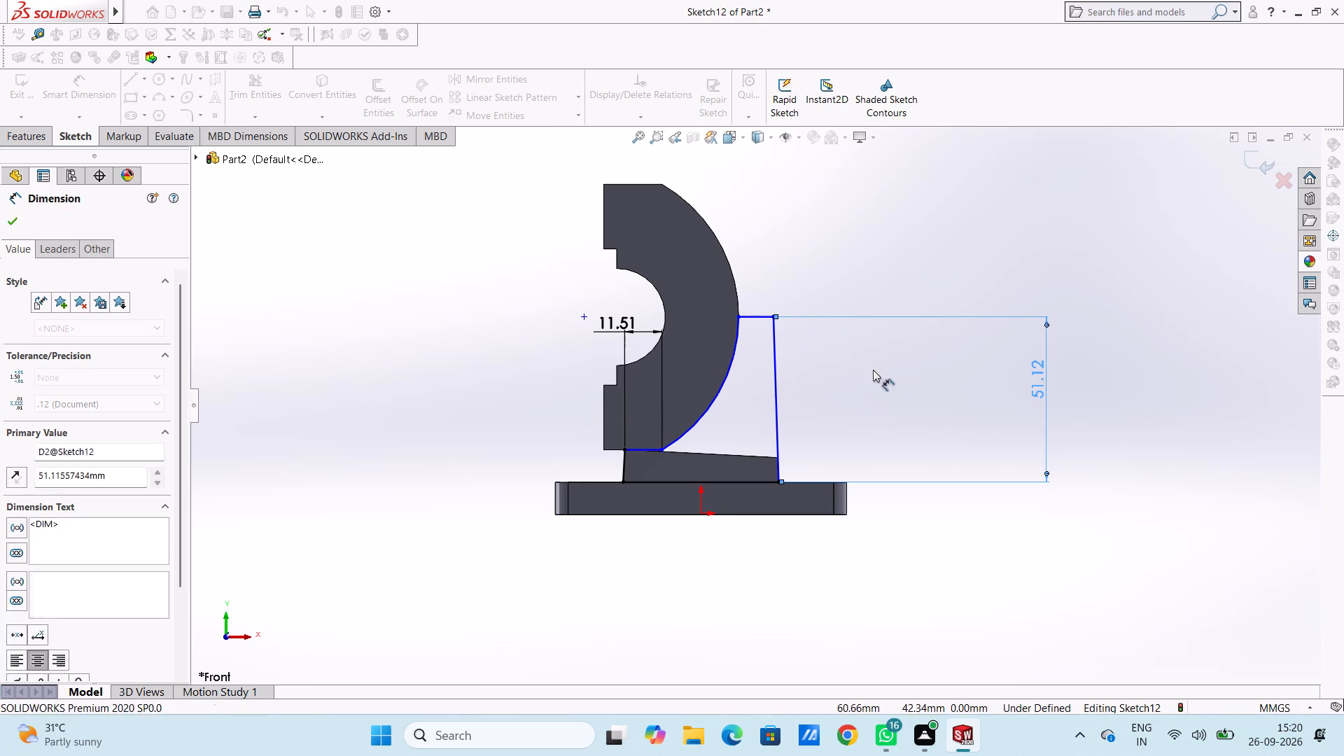
click(759, 314)
click(761, 223)
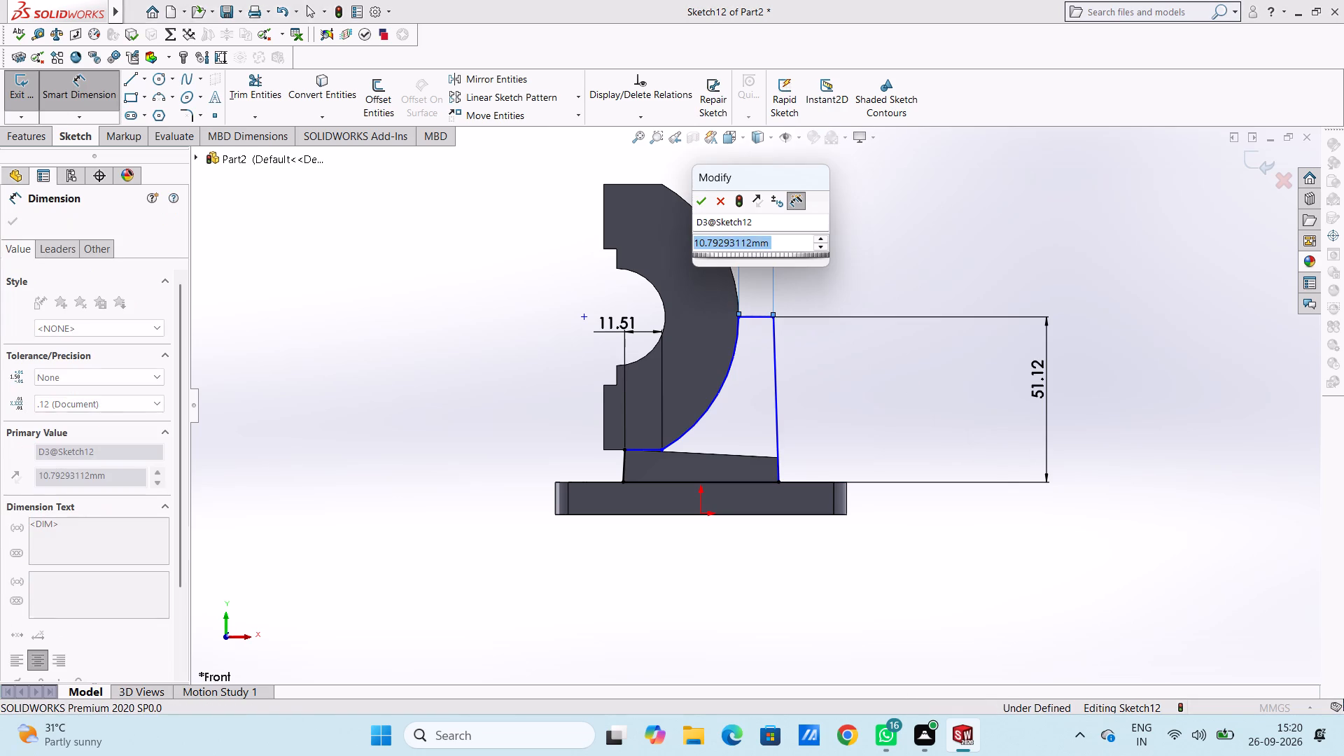
click(702, 201)
click(552, 258)
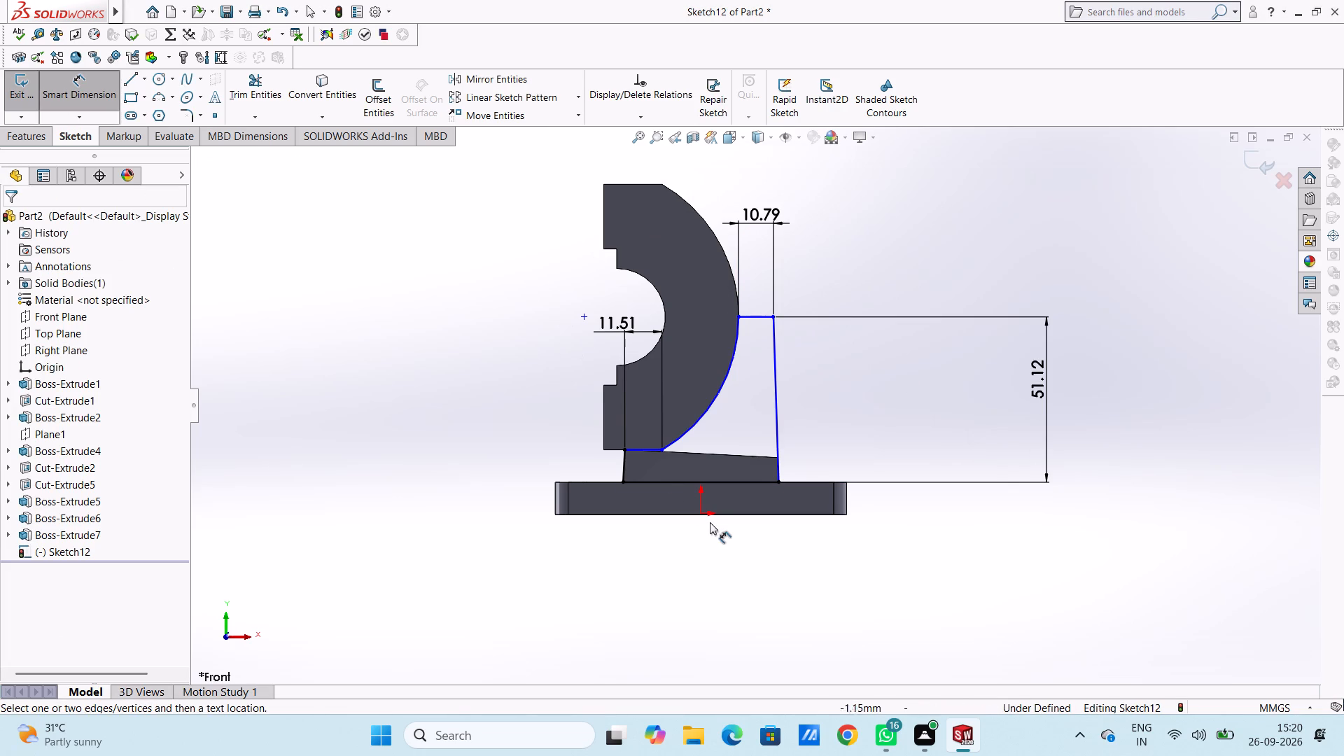
Dimension the angle between the base plate's bottom edge and the profile's short top line.
click(720, 514)
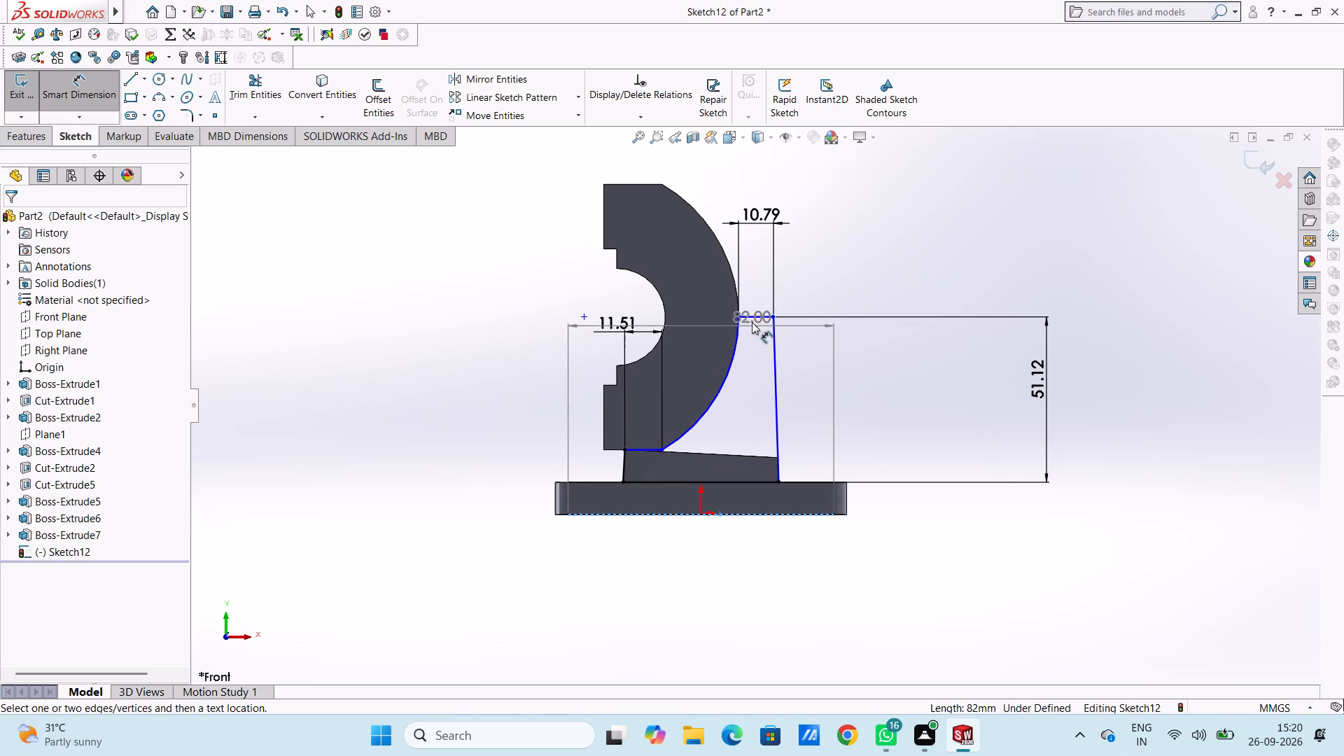
click(752, 316)
click(1212, 384)
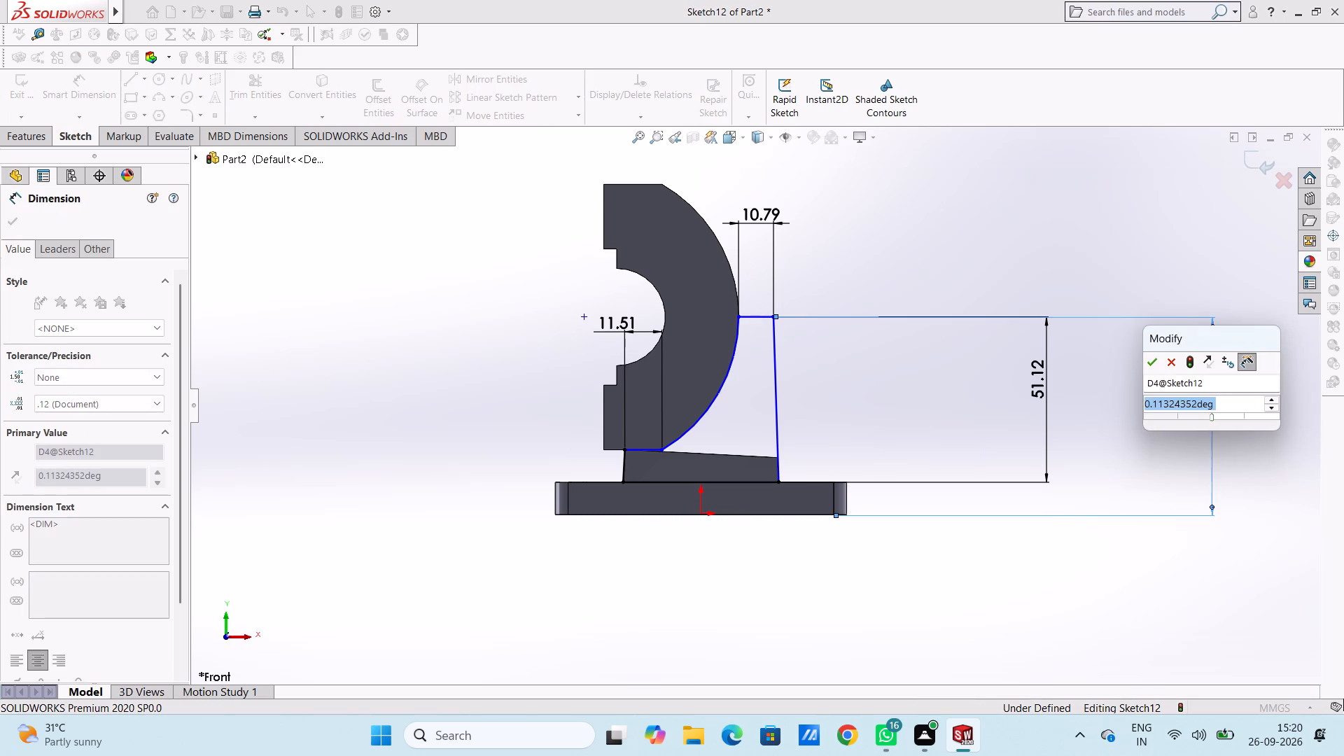
click(1149, 362)
click(902, 405)
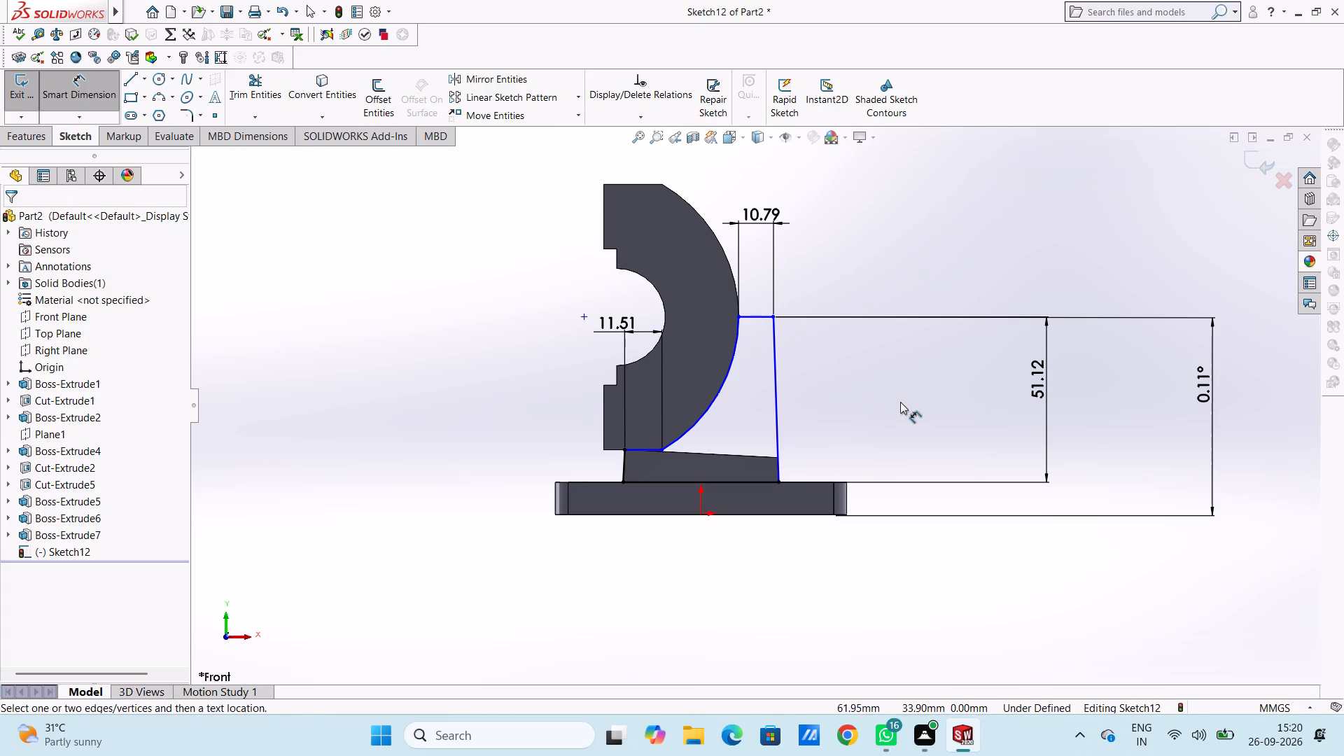
Dimension the radius of the trimmed arc along the housing's outer curve.
click(722, 389)
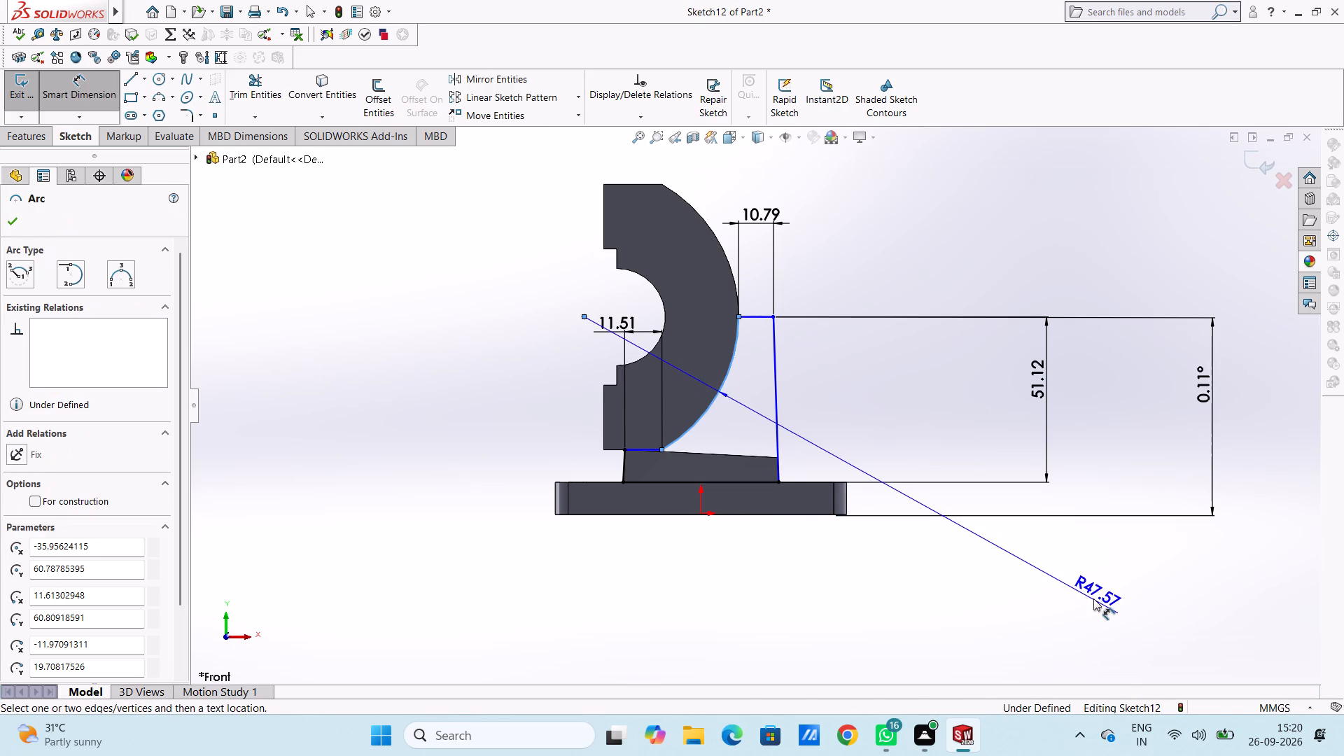
click(1093, 598)
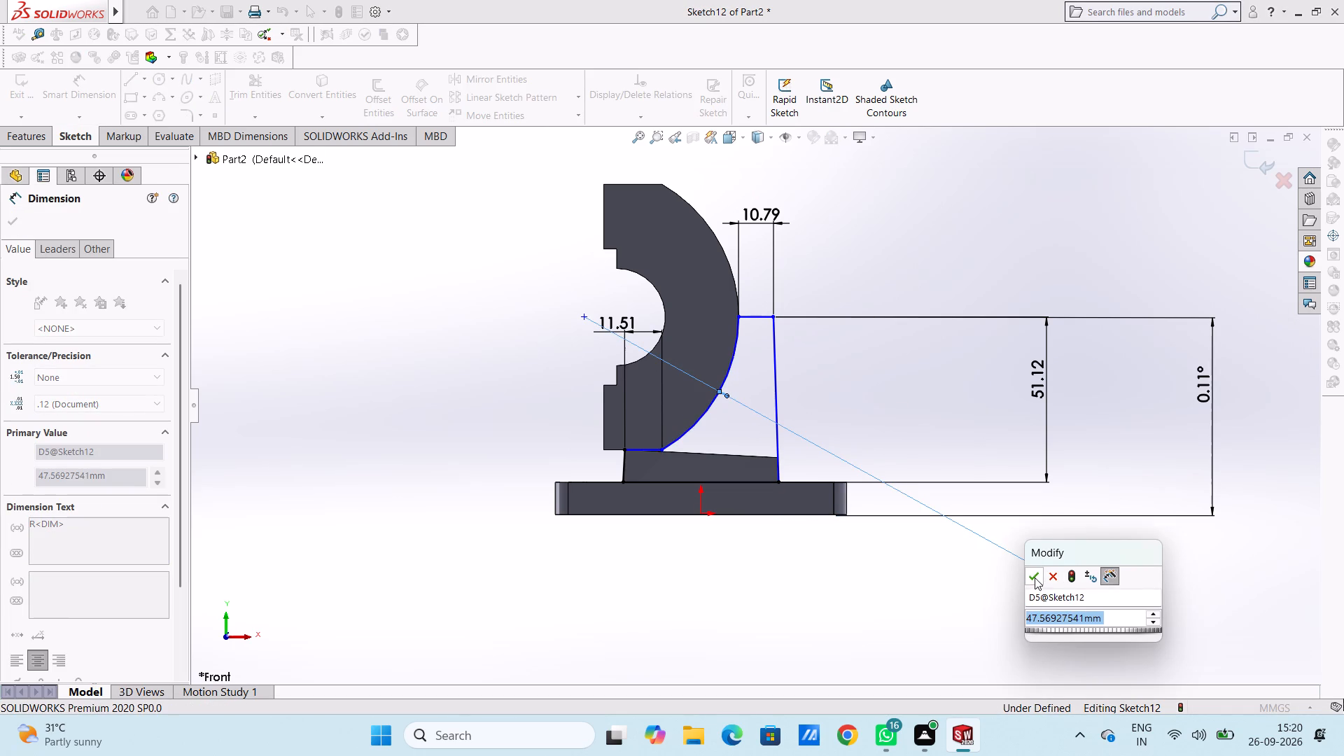
click(1035, 577)
click(822, 621)
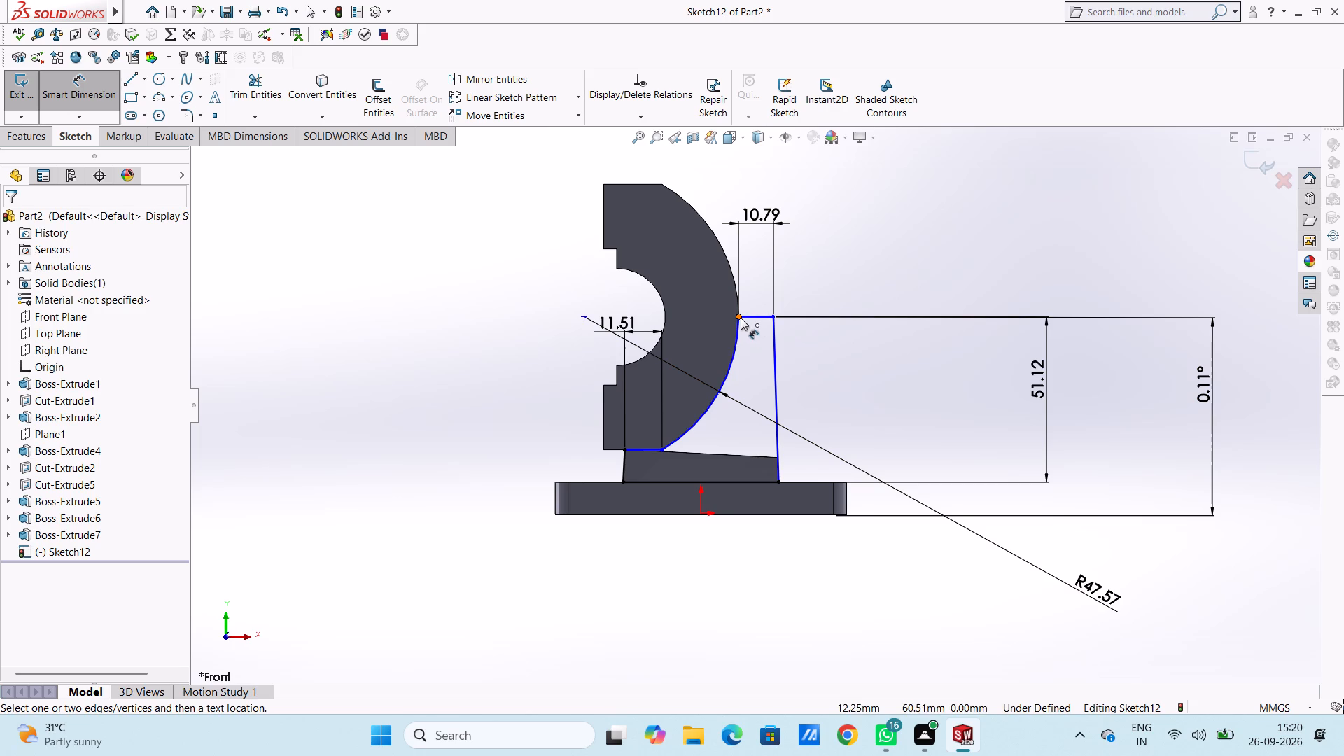
Dimension the horizontal distance from the arc's upper end to the base plate's upper corner on the outer side.
click(741, 317)
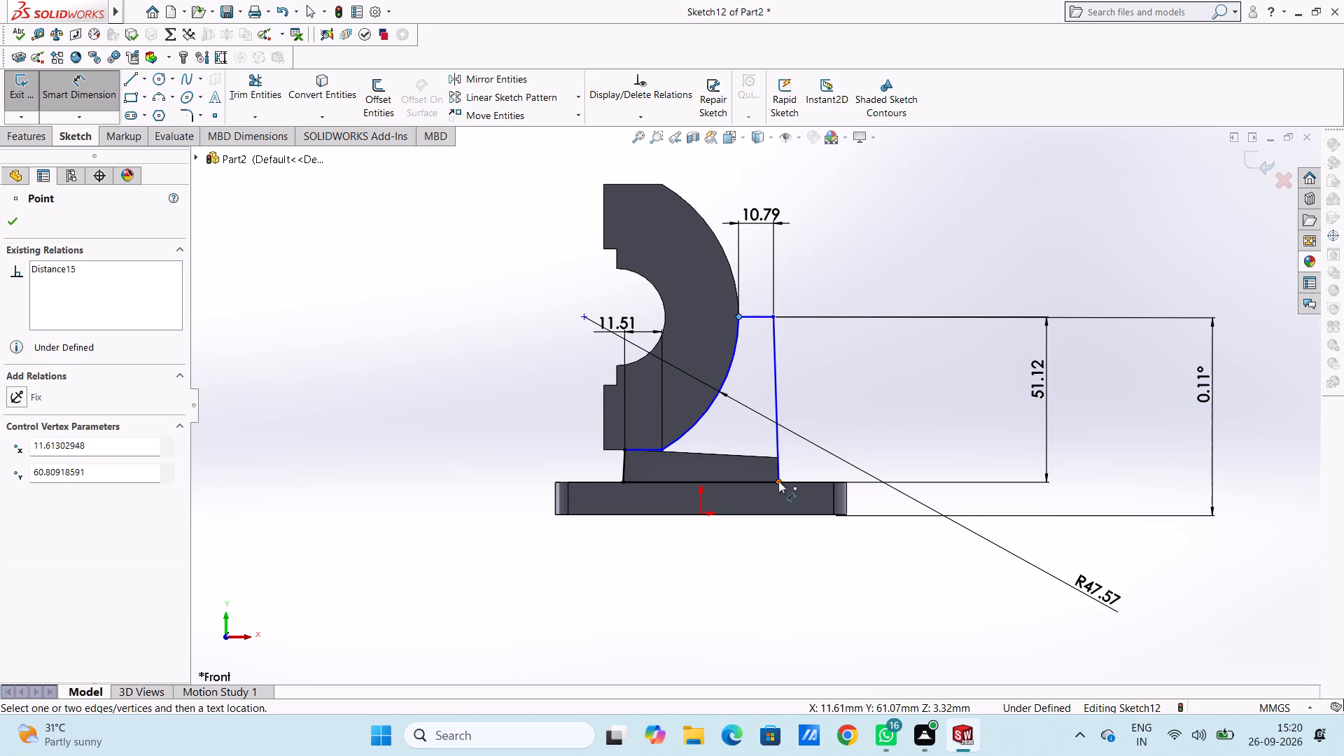
click(834, 482)
click(827, 190)
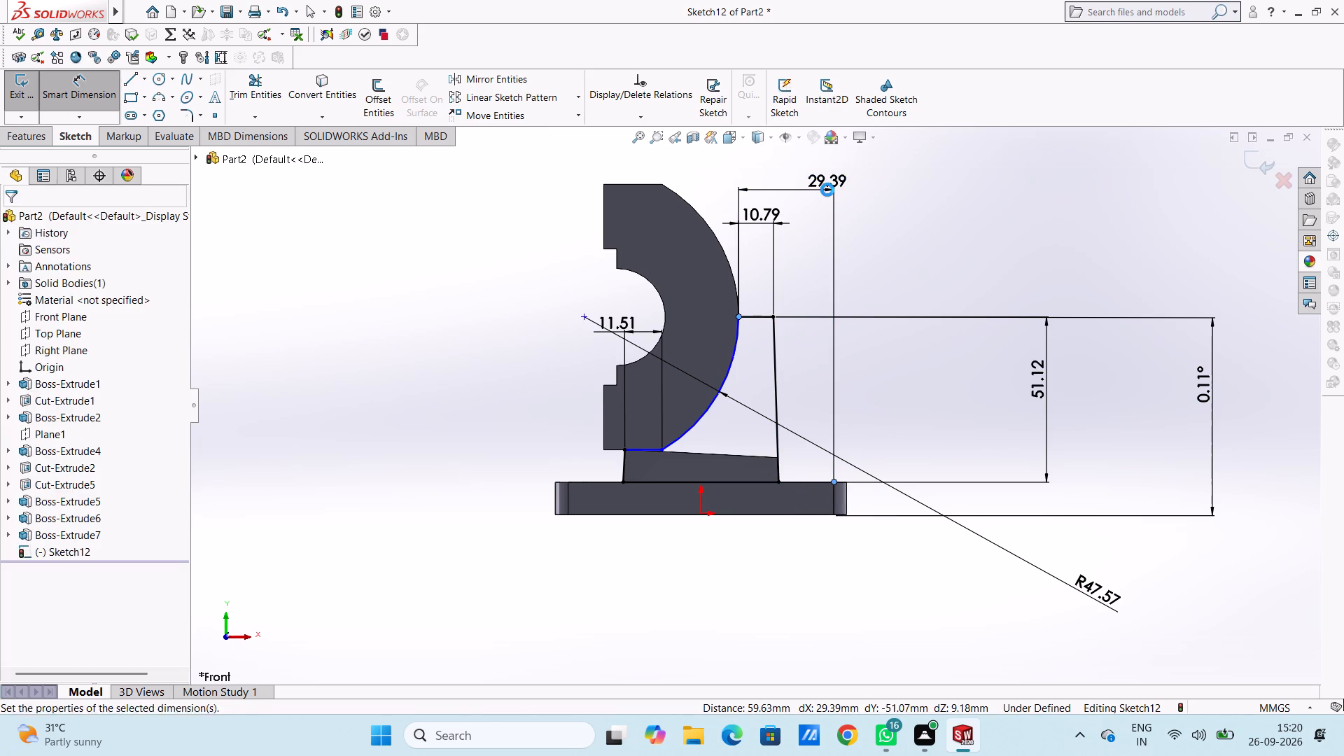
click(768, 166)
click(377, 323)
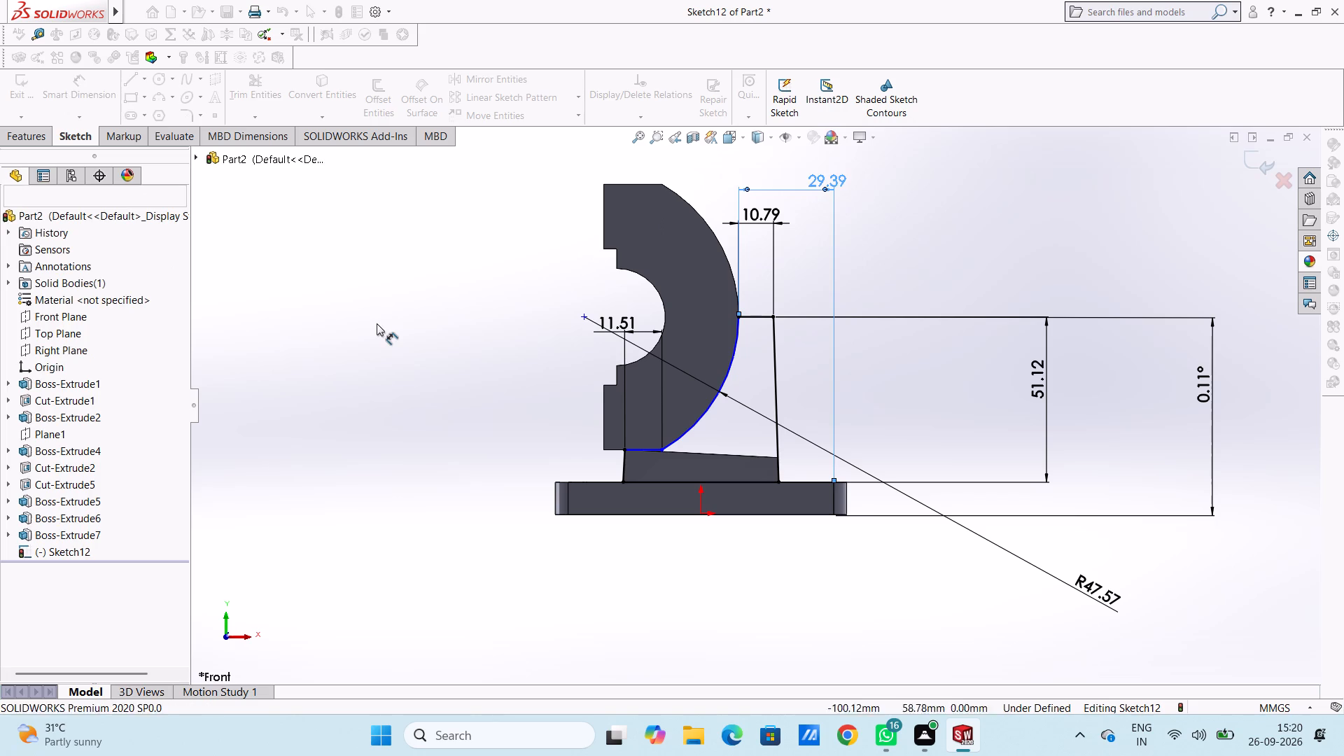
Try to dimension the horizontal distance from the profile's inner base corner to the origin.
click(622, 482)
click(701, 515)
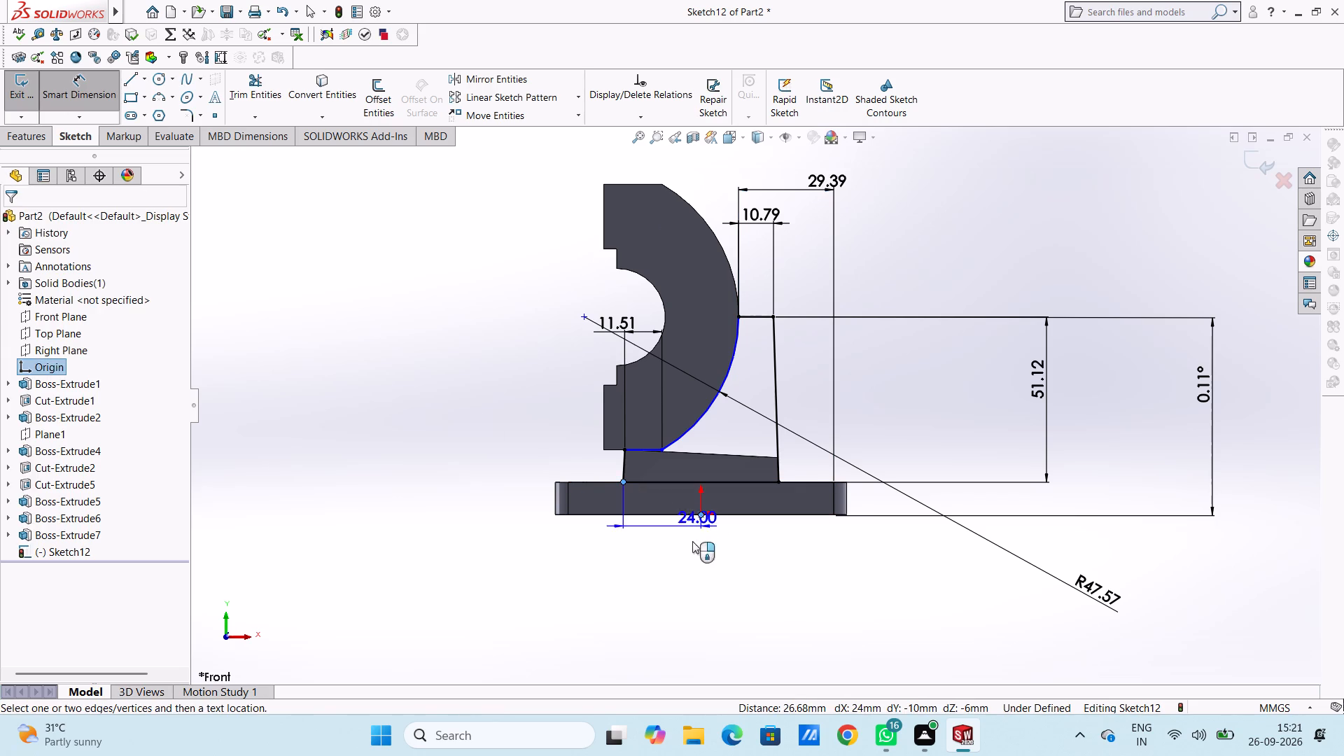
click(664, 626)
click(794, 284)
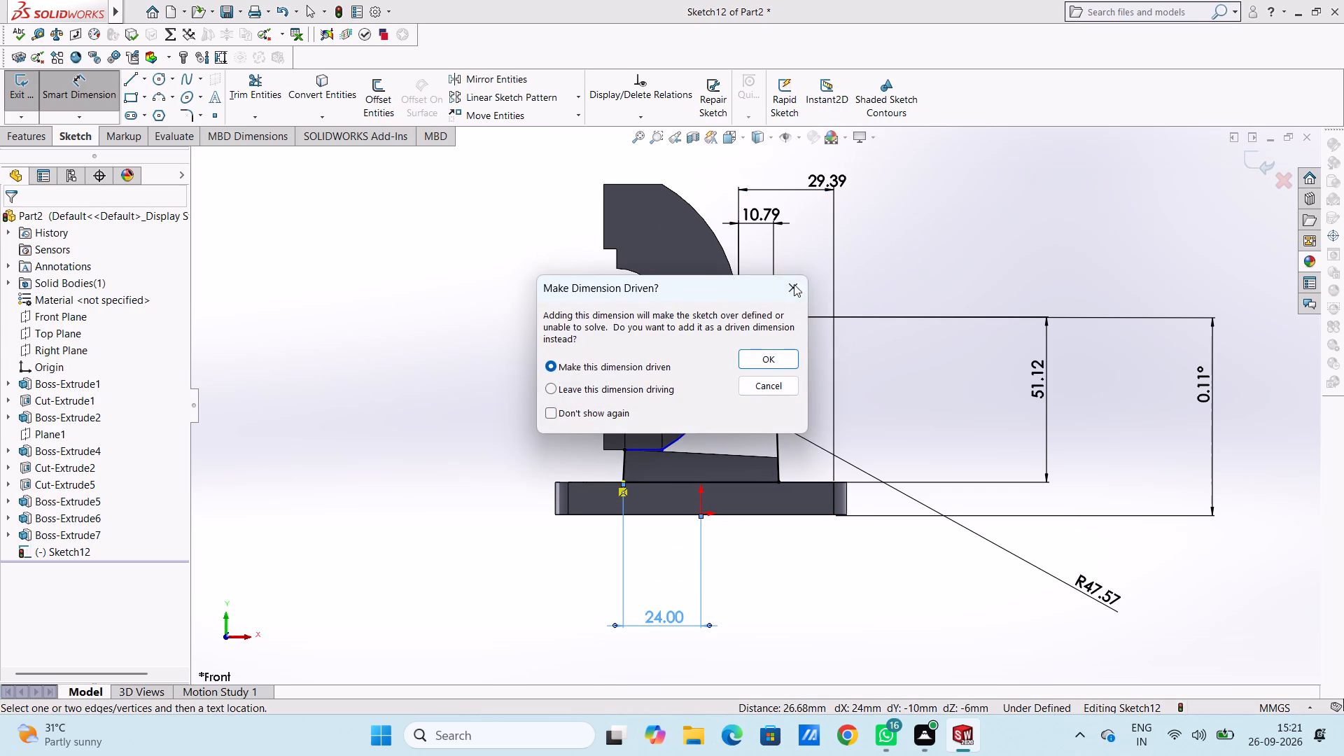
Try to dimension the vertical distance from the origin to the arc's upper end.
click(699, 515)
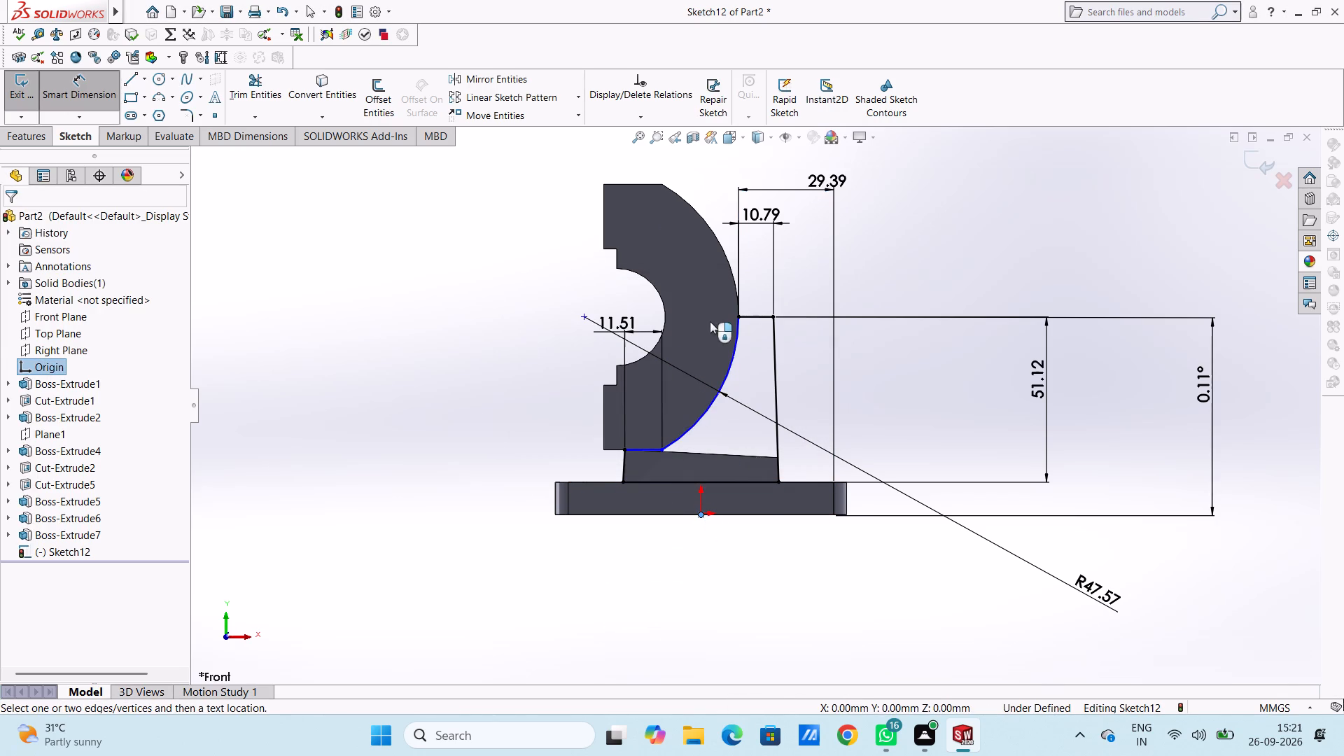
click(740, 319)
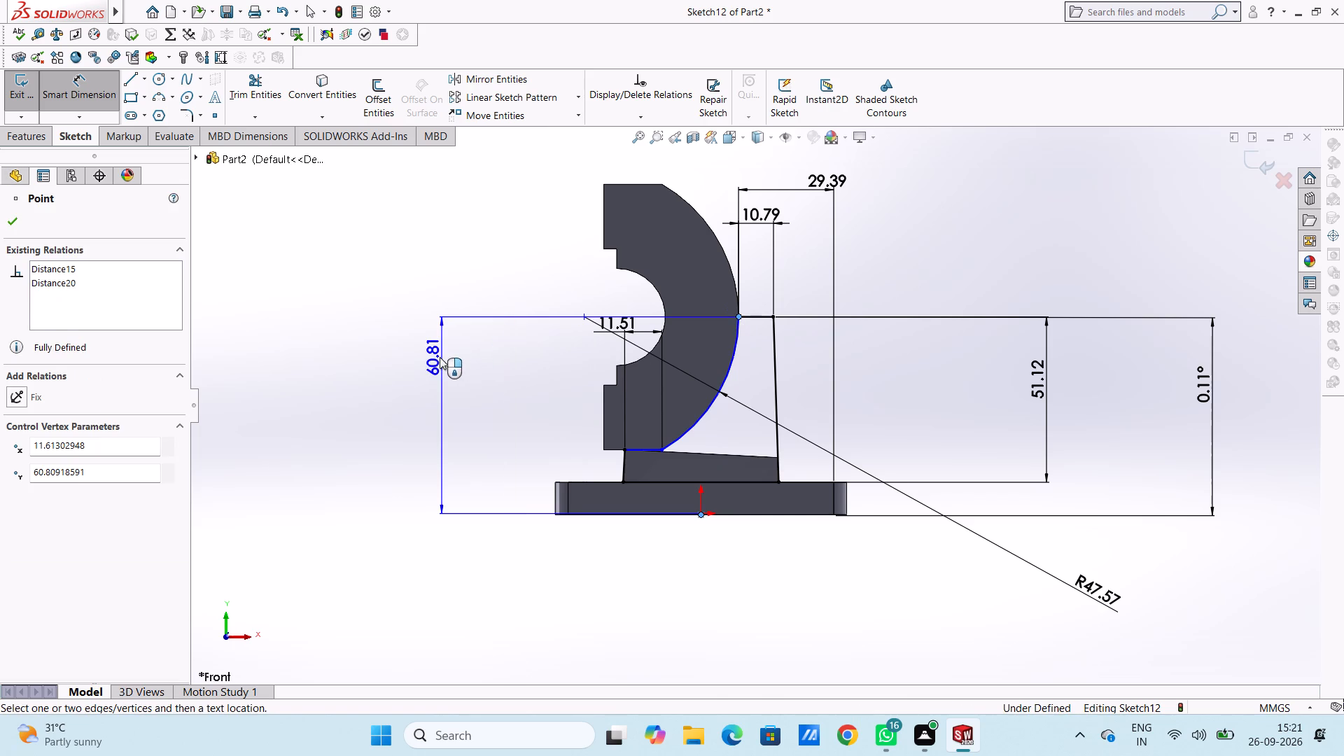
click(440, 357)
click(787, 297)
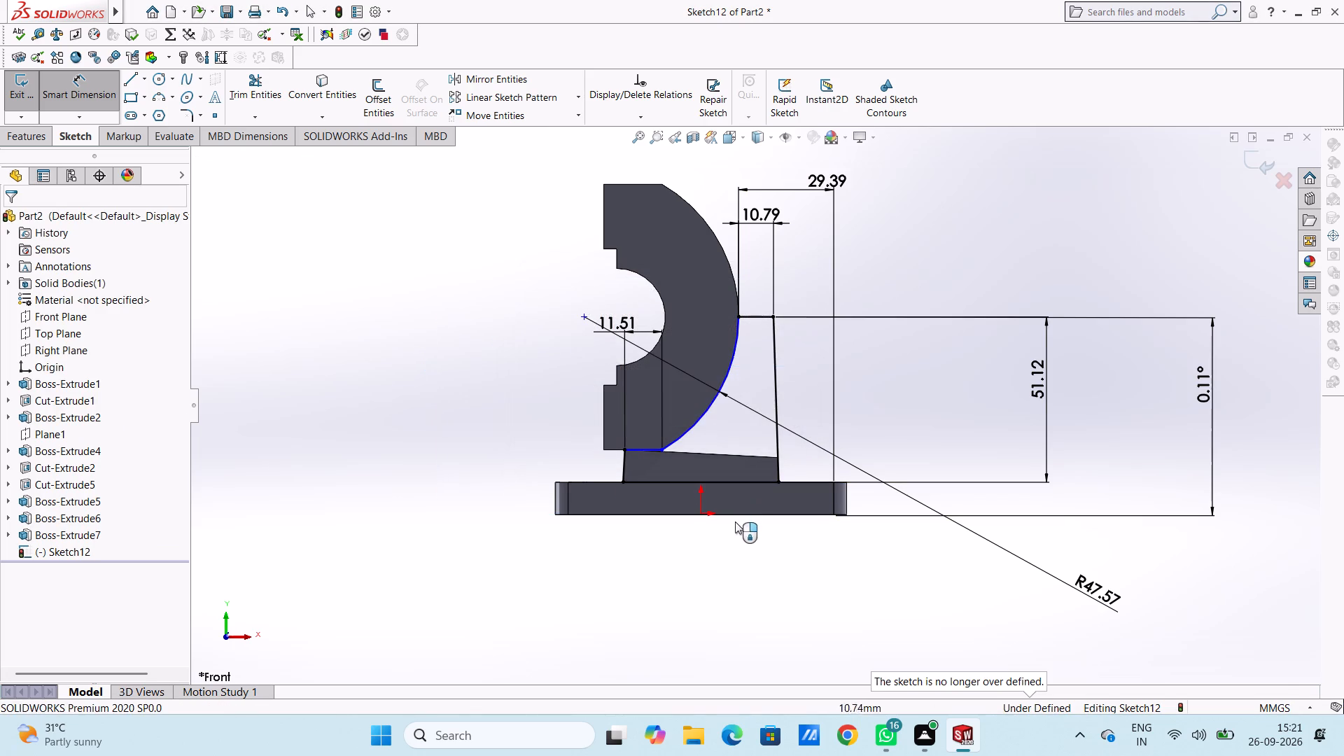
Dimension the horizontal distance from the origin to the arc's lower end, below the base plate.
click(702, 515)
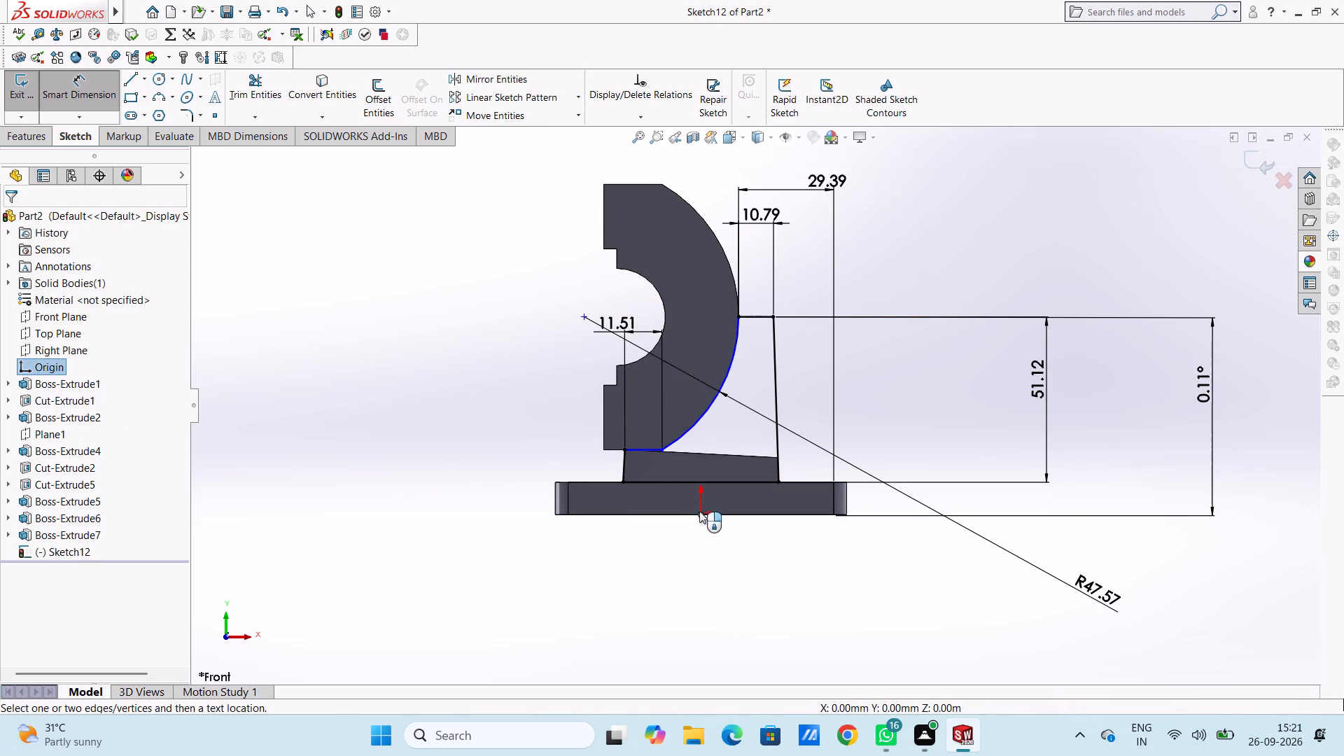
click(662, 449)
click(673, 591)
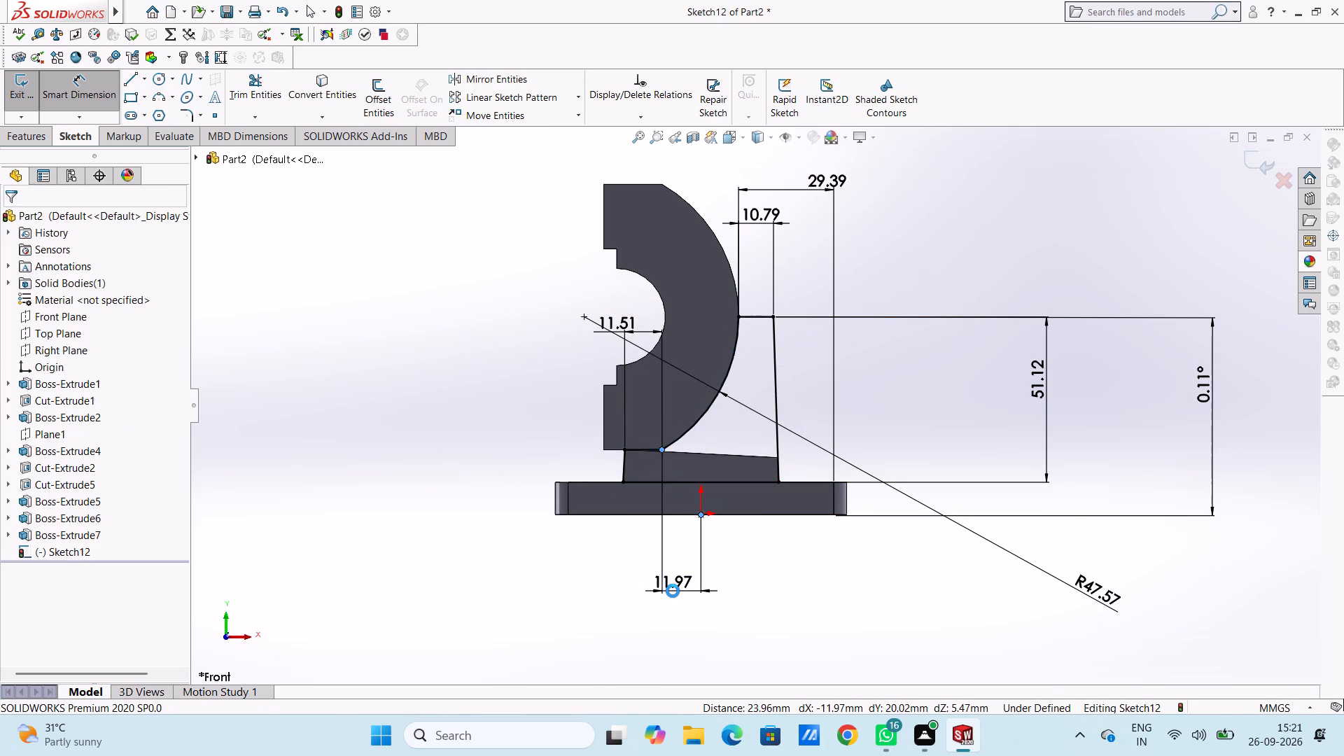
click(609, 566)
click(506, 563)
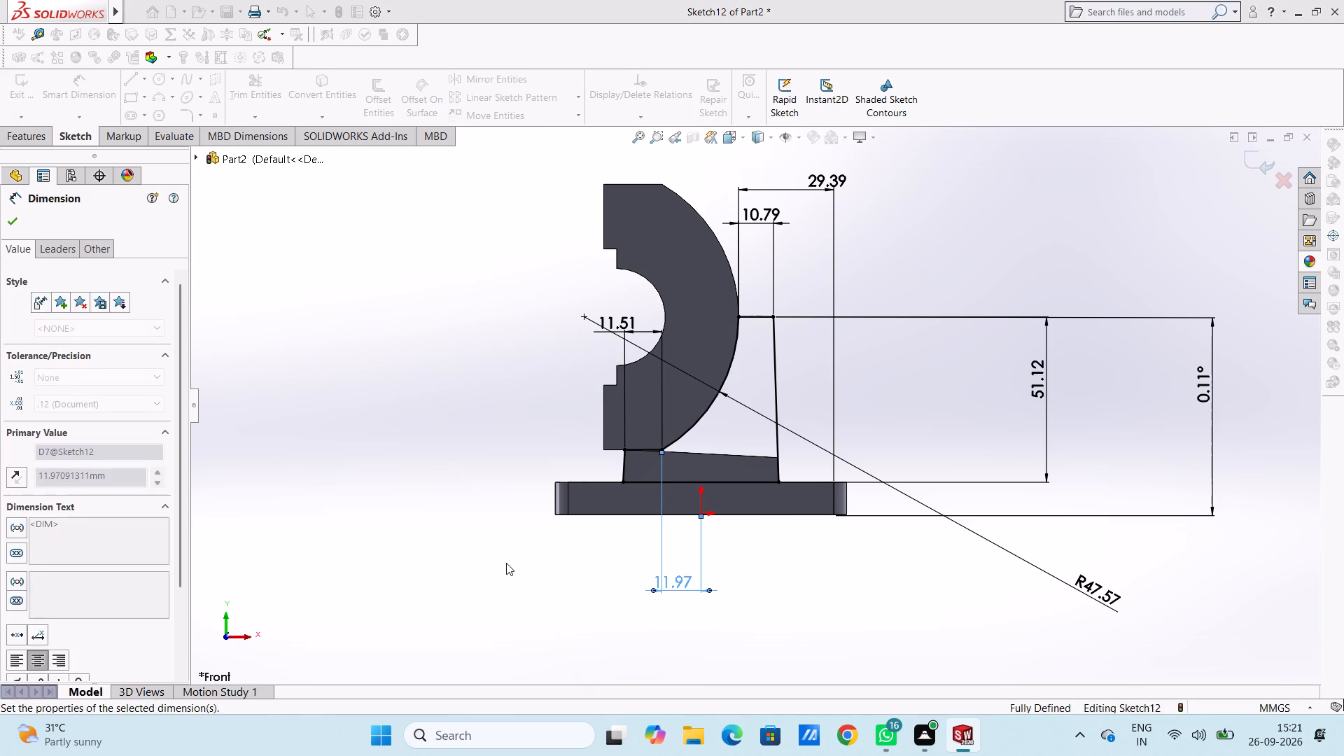
key(Escape)
key(Escape)
Start a blind Boss-Extrude of the closed supporting profile with its direction reversed, toward the block and housing.
middle_drag(455, 444, 463, 449)
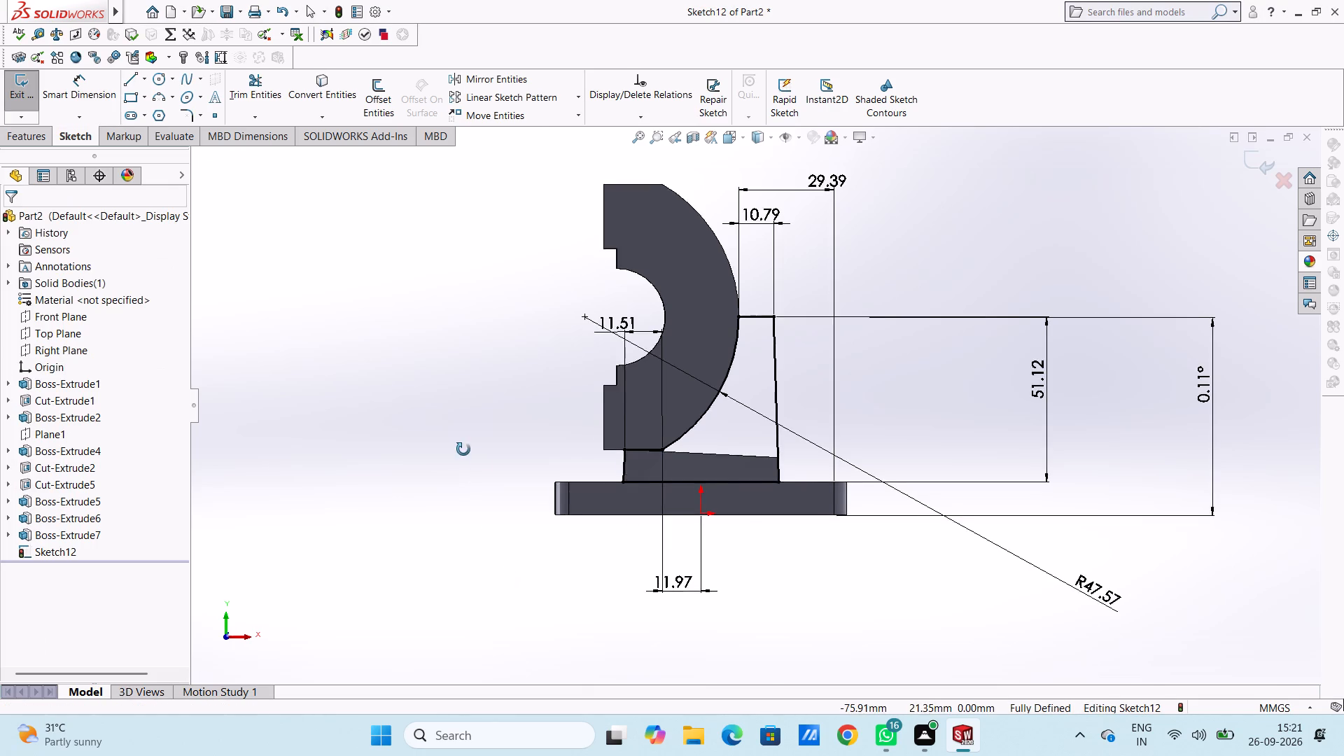
middle_drag(463, 449, 546, 500)
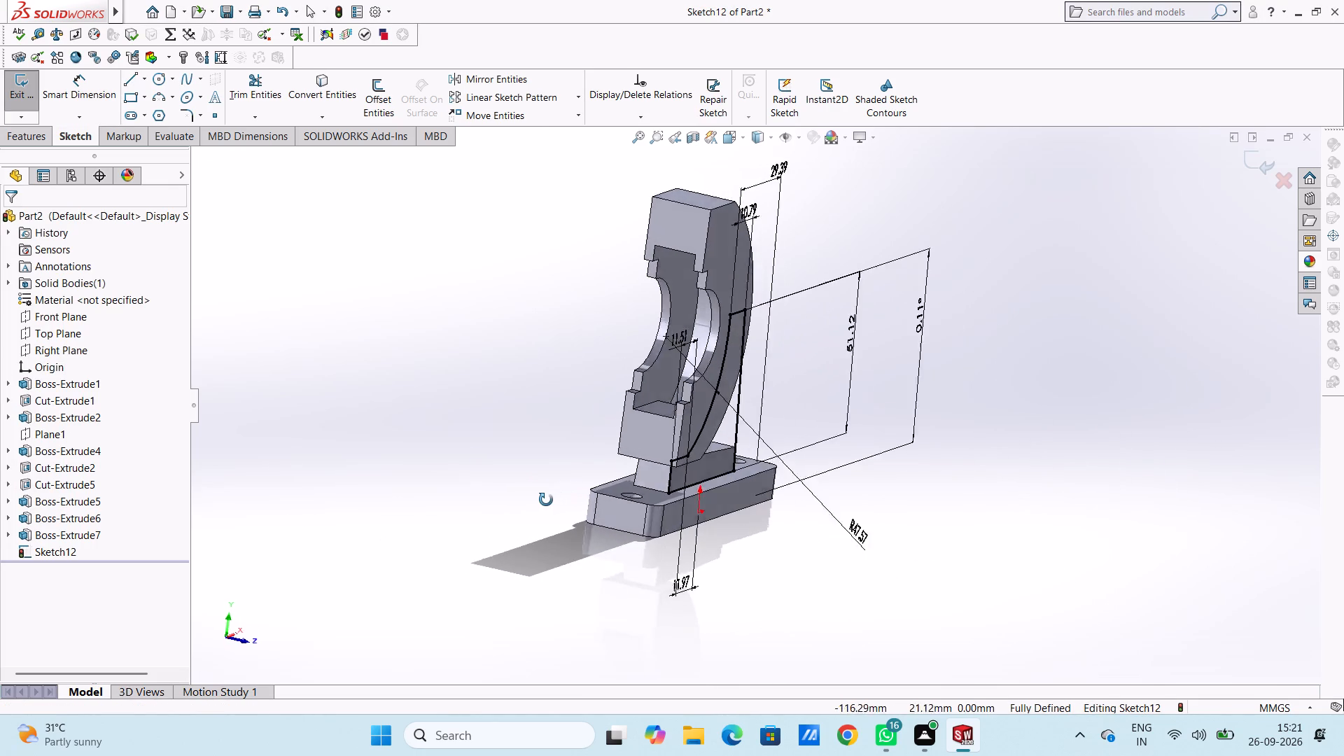
middle_drag(546, 500, 527, 502)
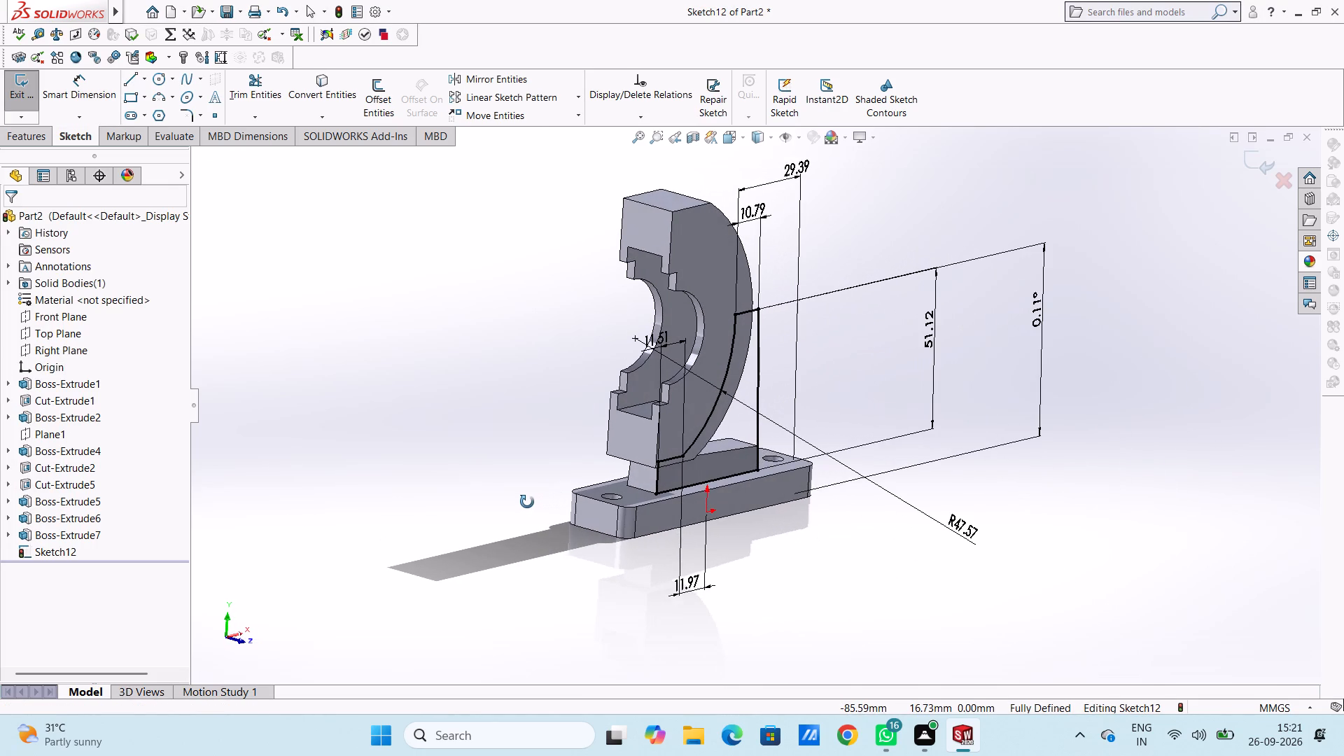
middle_drag(527, 502, 554, 526)
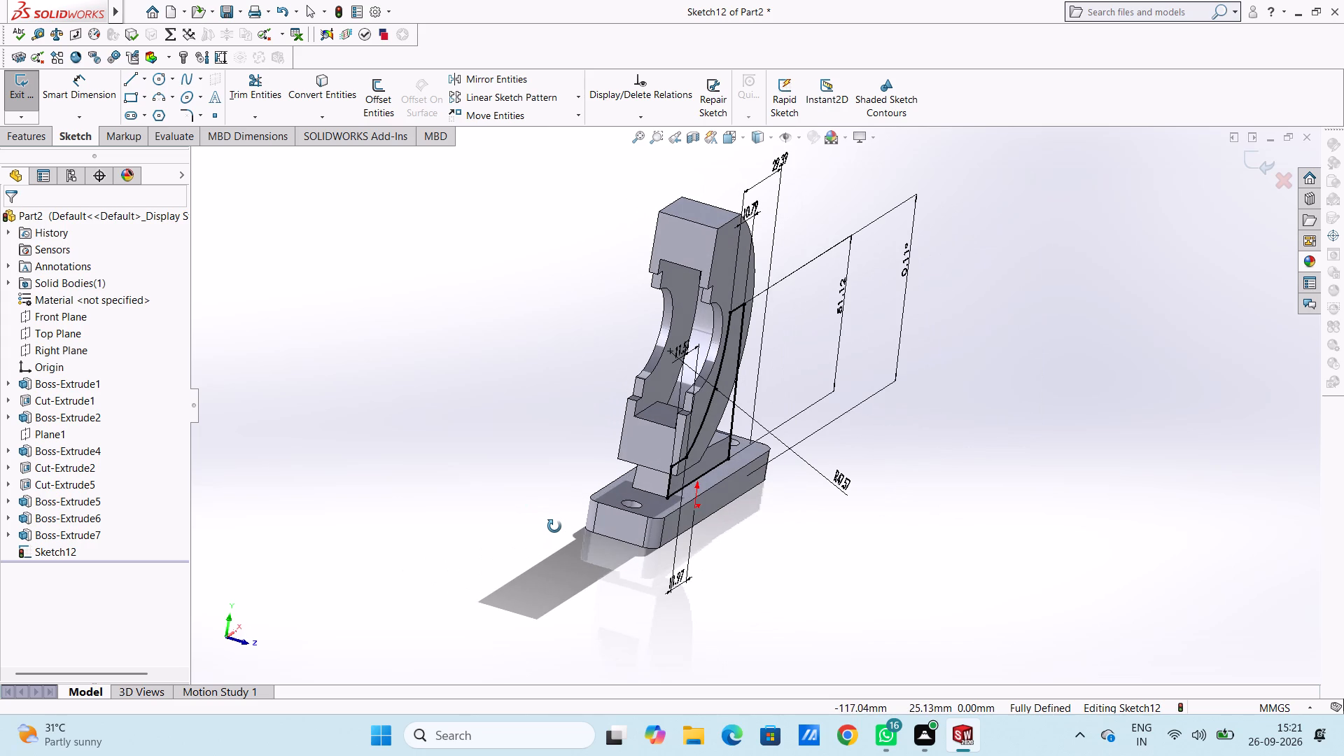
middle_drag(554, 526, 523, 500)
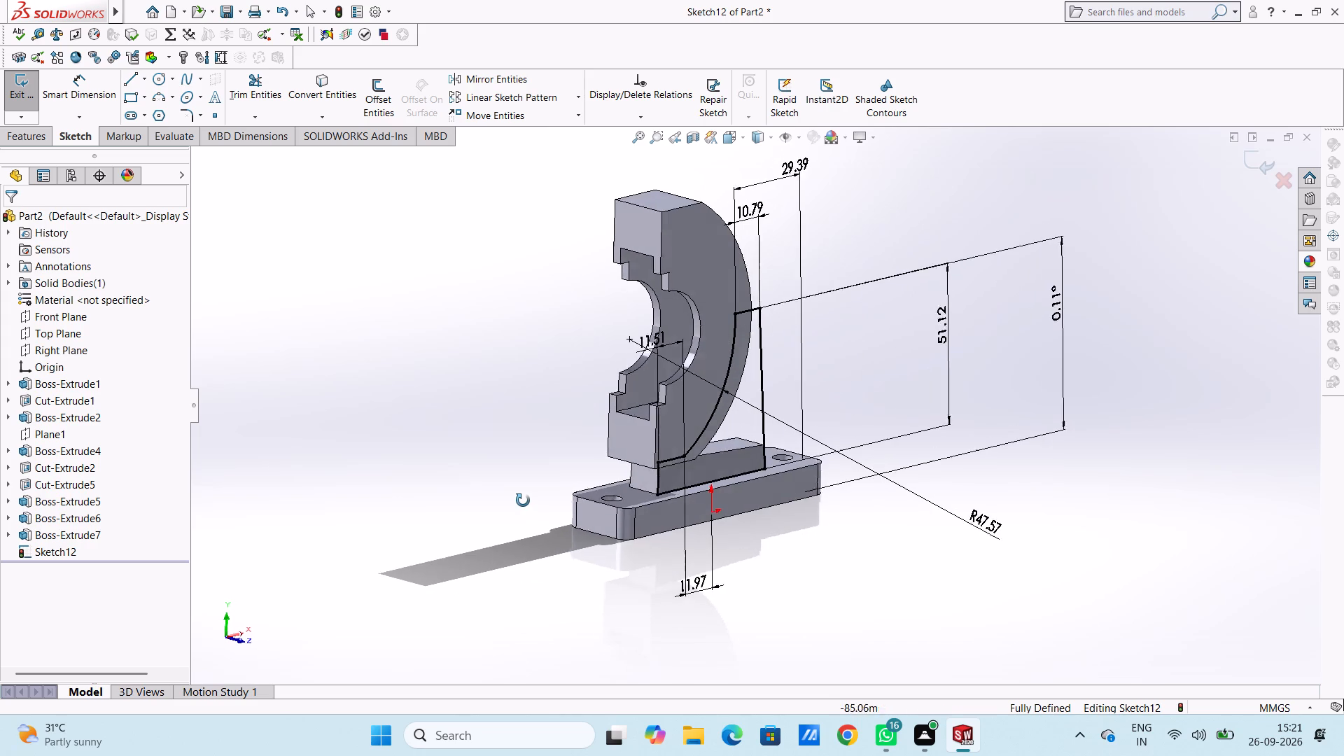
middle_drag(523, 500, 522, 500)
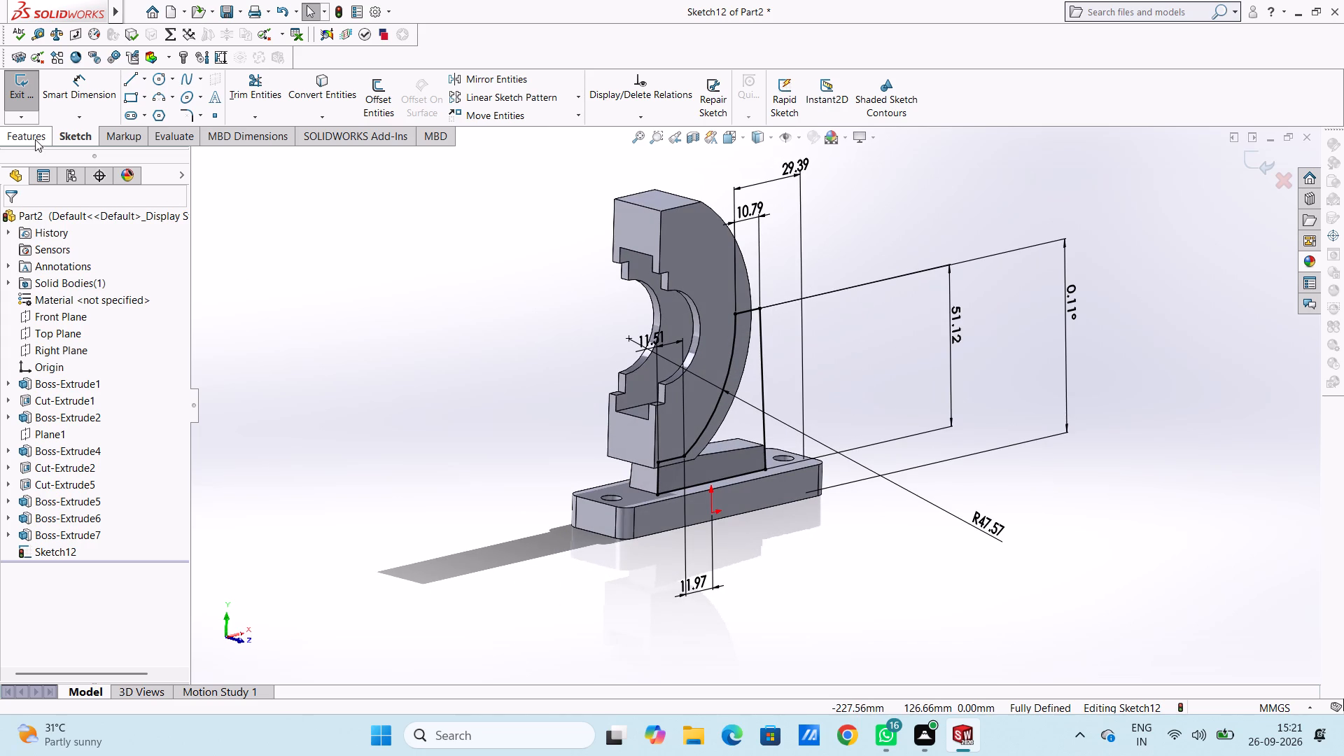
middle_drag(458, 287, 507, 304)
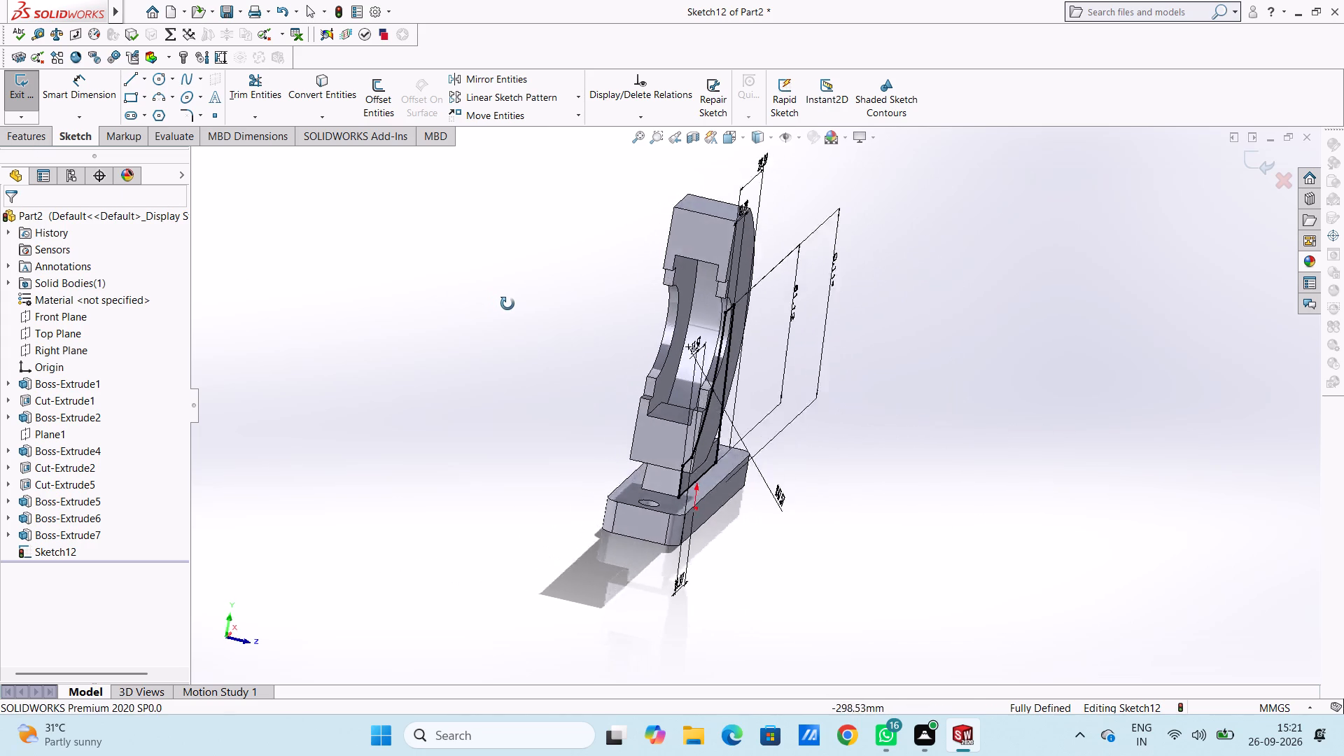
middle_drag(507, 304, 578, 368)
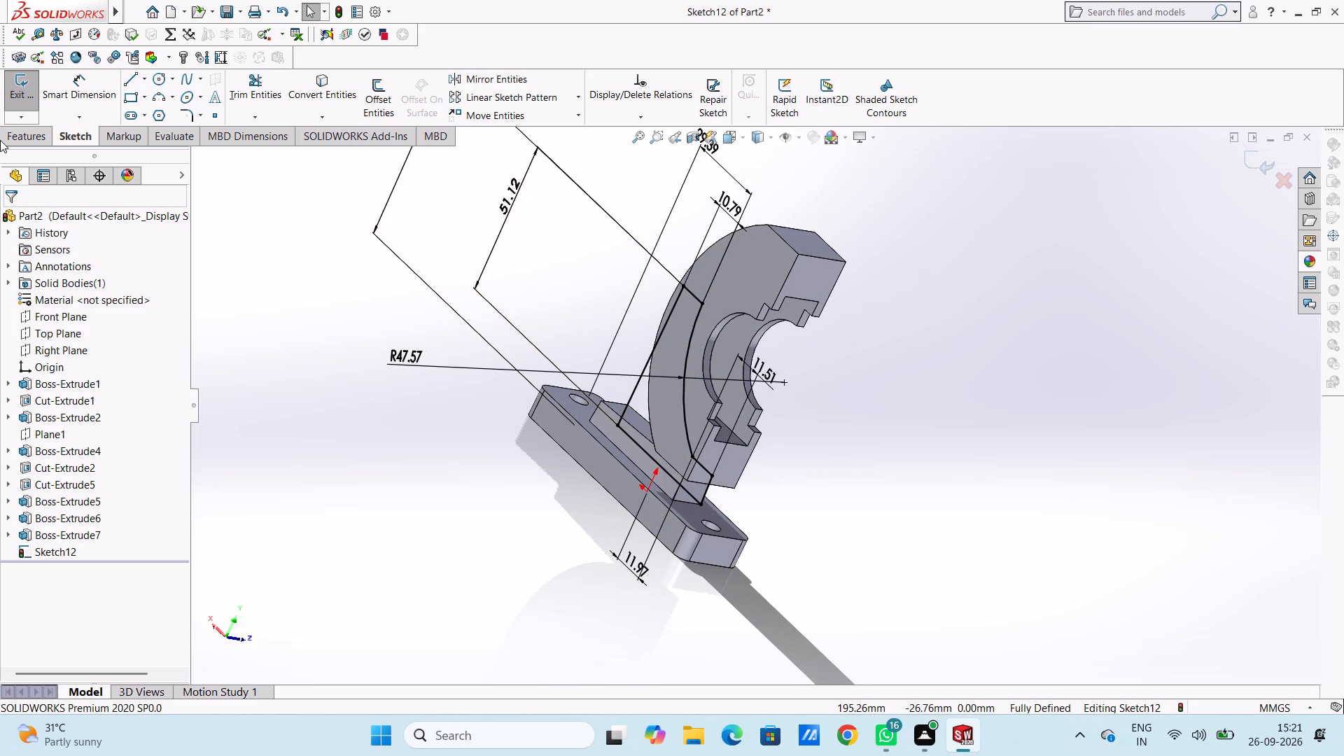
click(30, 132)
click(33, 90)
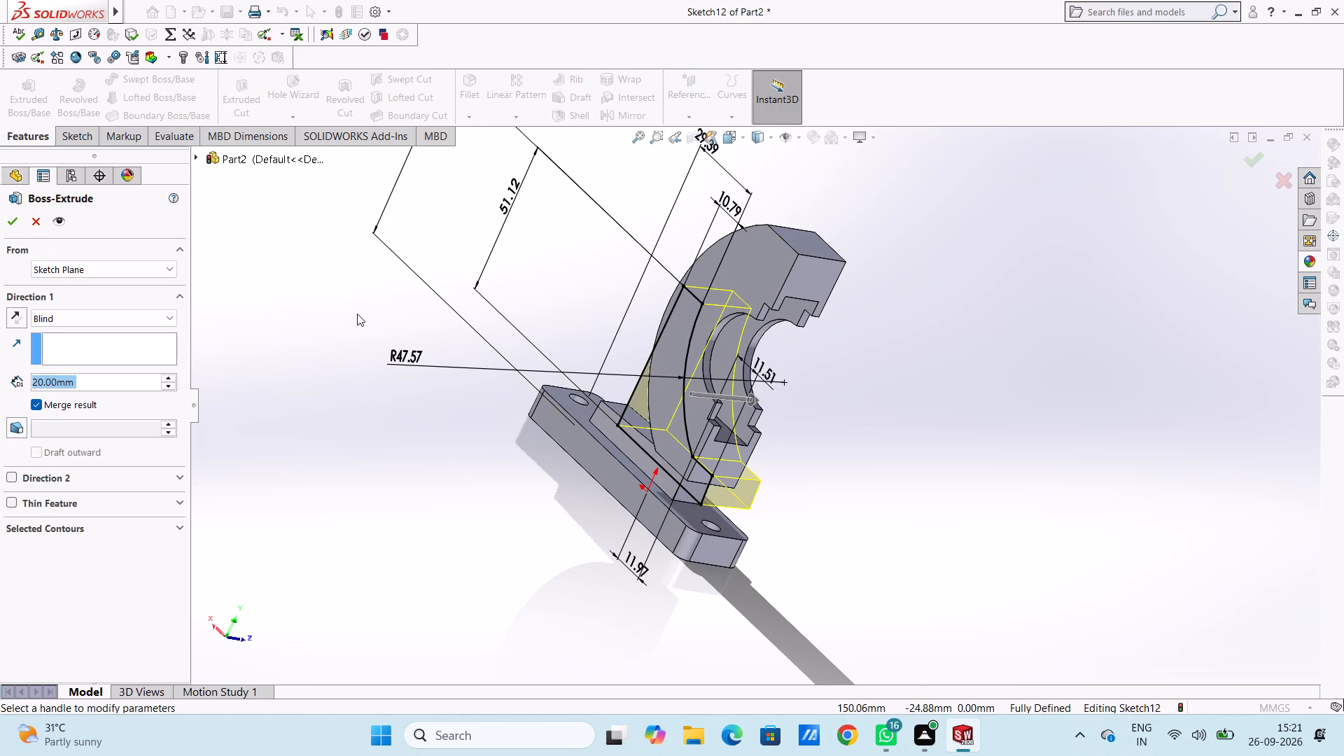
click(15, 312)
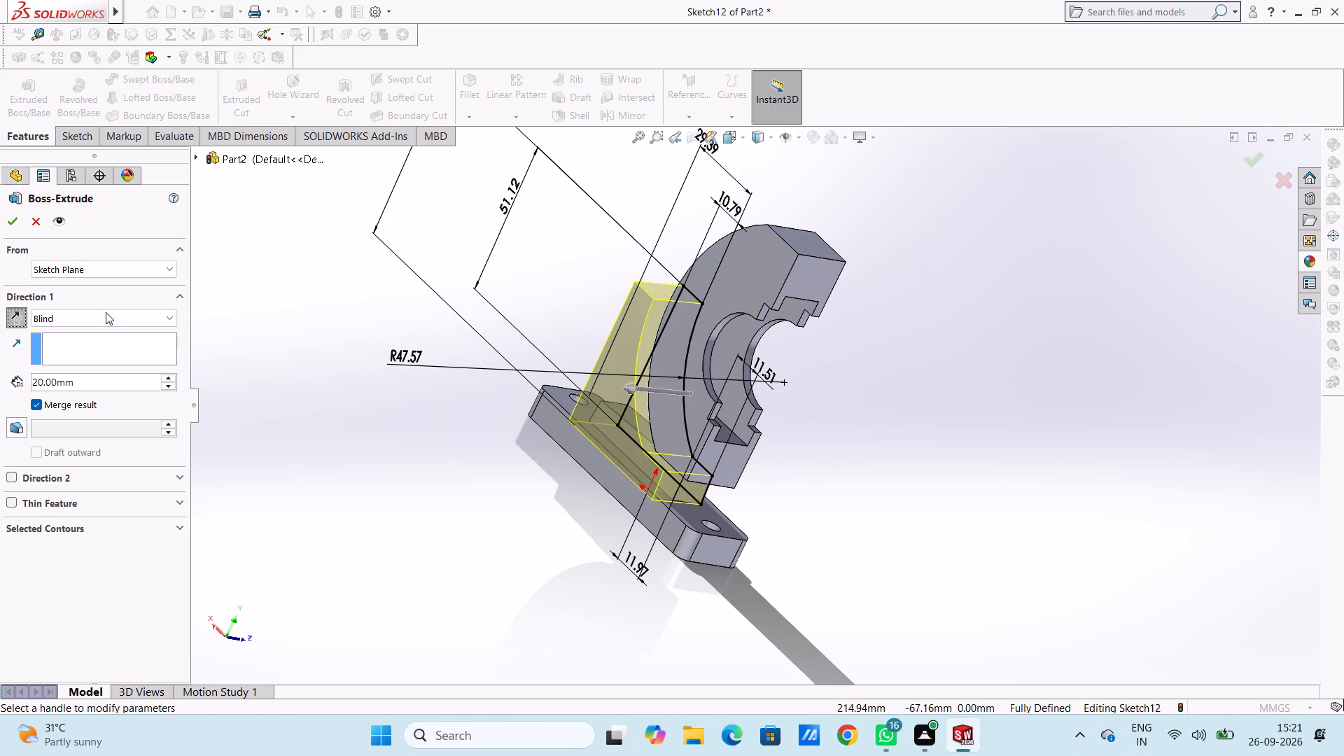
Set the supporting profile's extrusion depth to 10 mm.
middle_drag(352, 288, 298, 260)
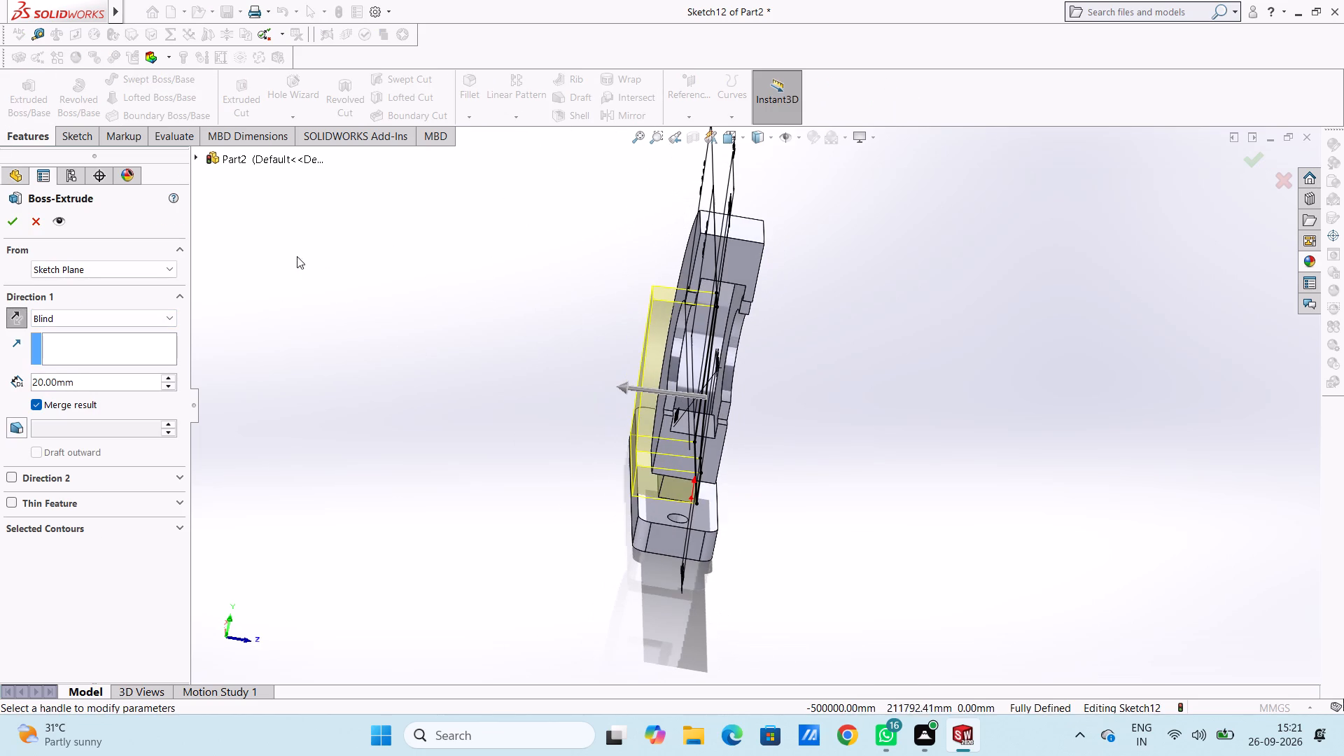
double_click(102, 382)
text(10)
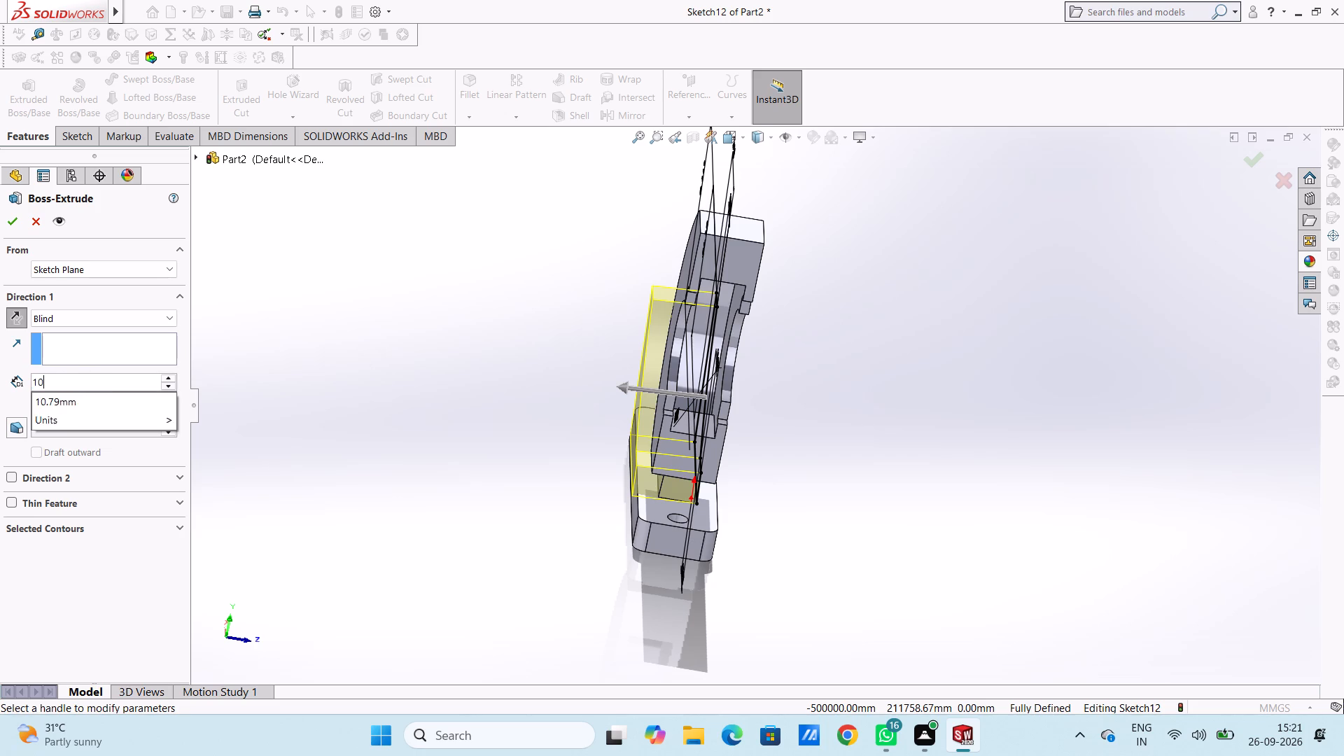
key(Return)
Examine the extrusion preview's thickness against the drafted block, housing and base plate from several angles.
middle_drag(423, 365, 419, 352)
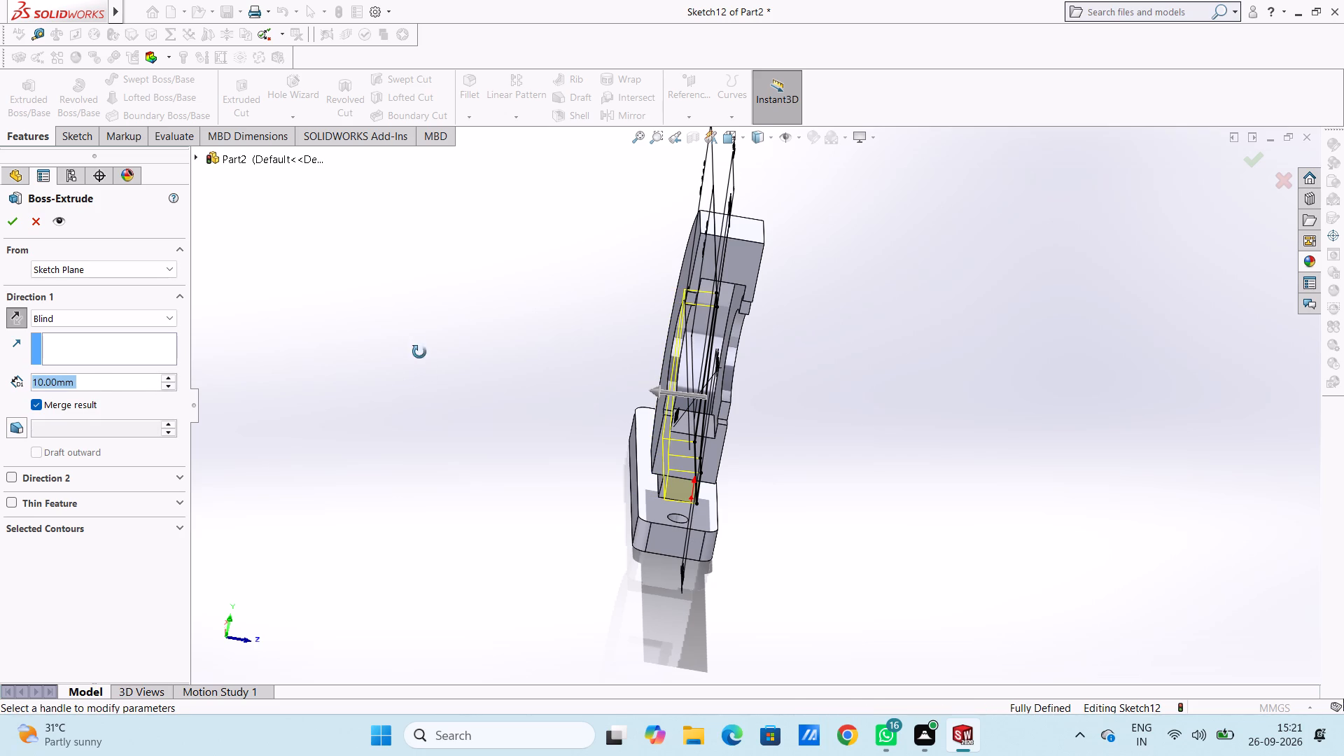
middle_drag(419, 352, 418, 313)
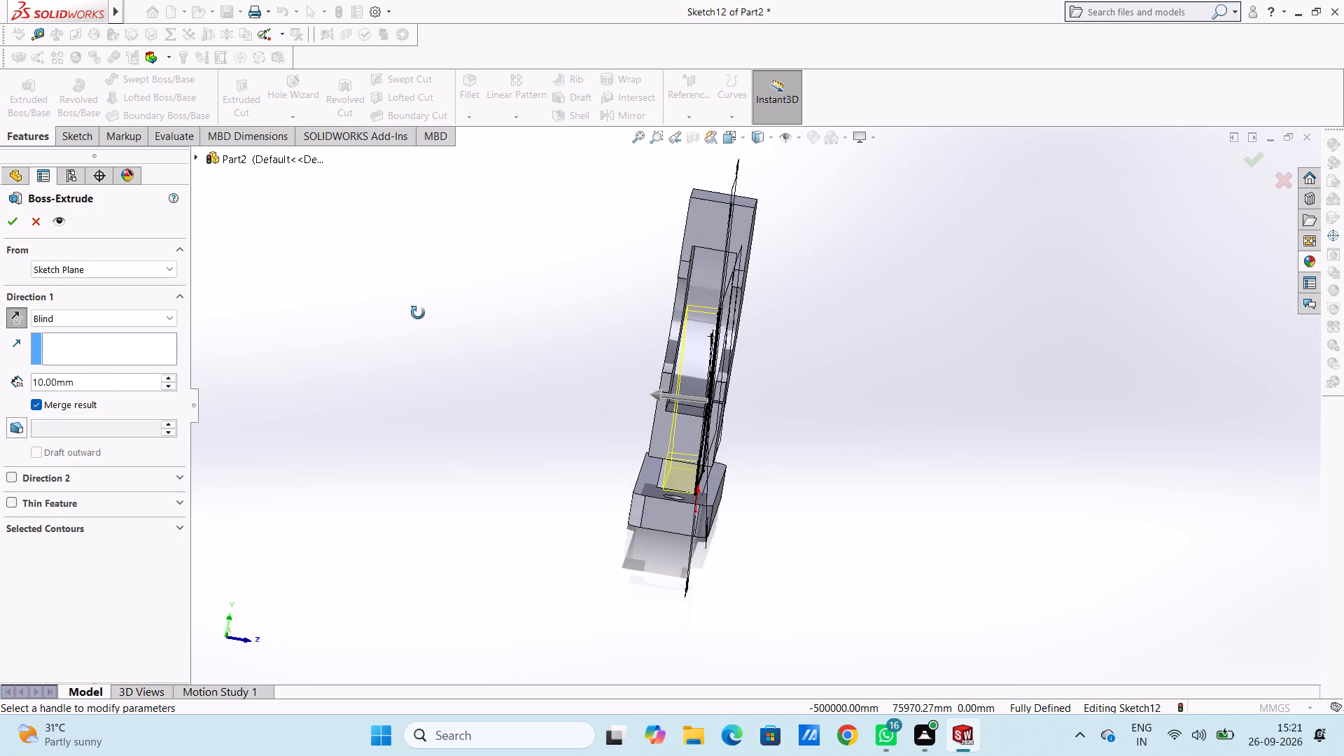
middle_drag(418, 313, 421, 322)
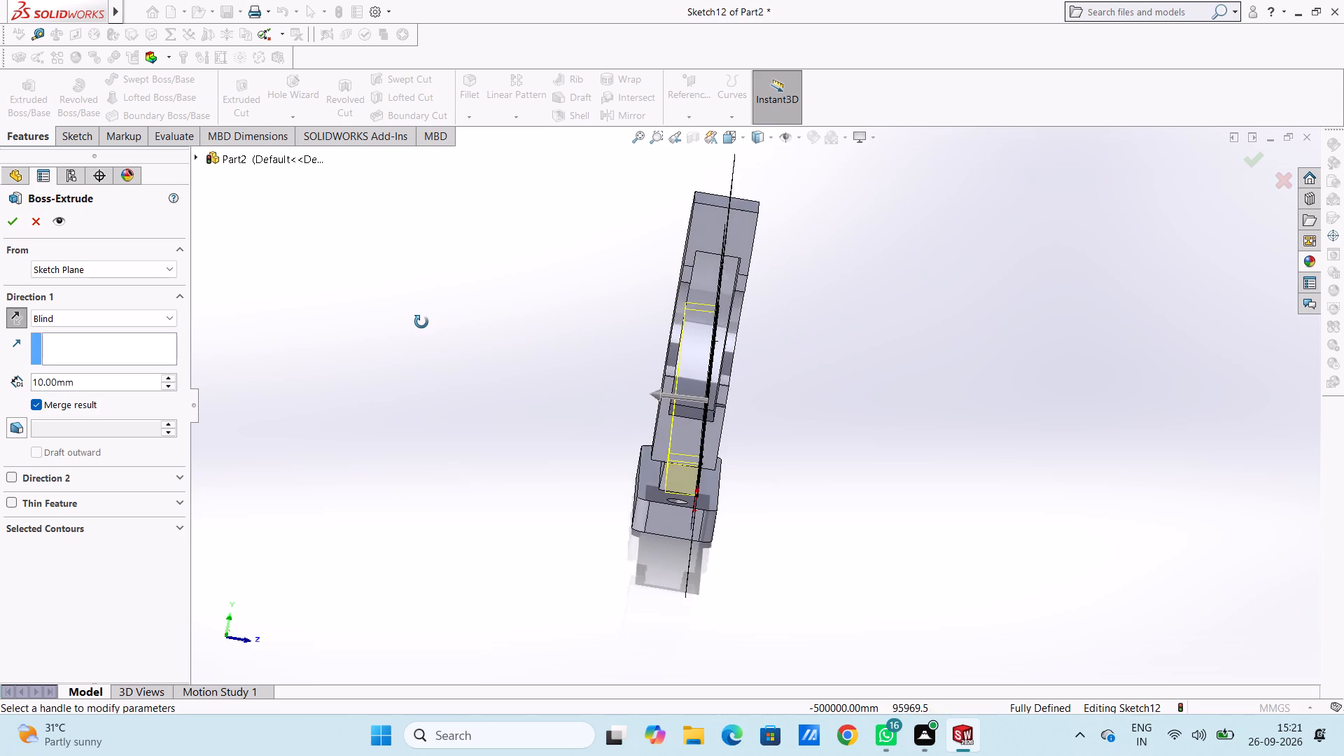
middle_drag(421, 322, 421, 328)
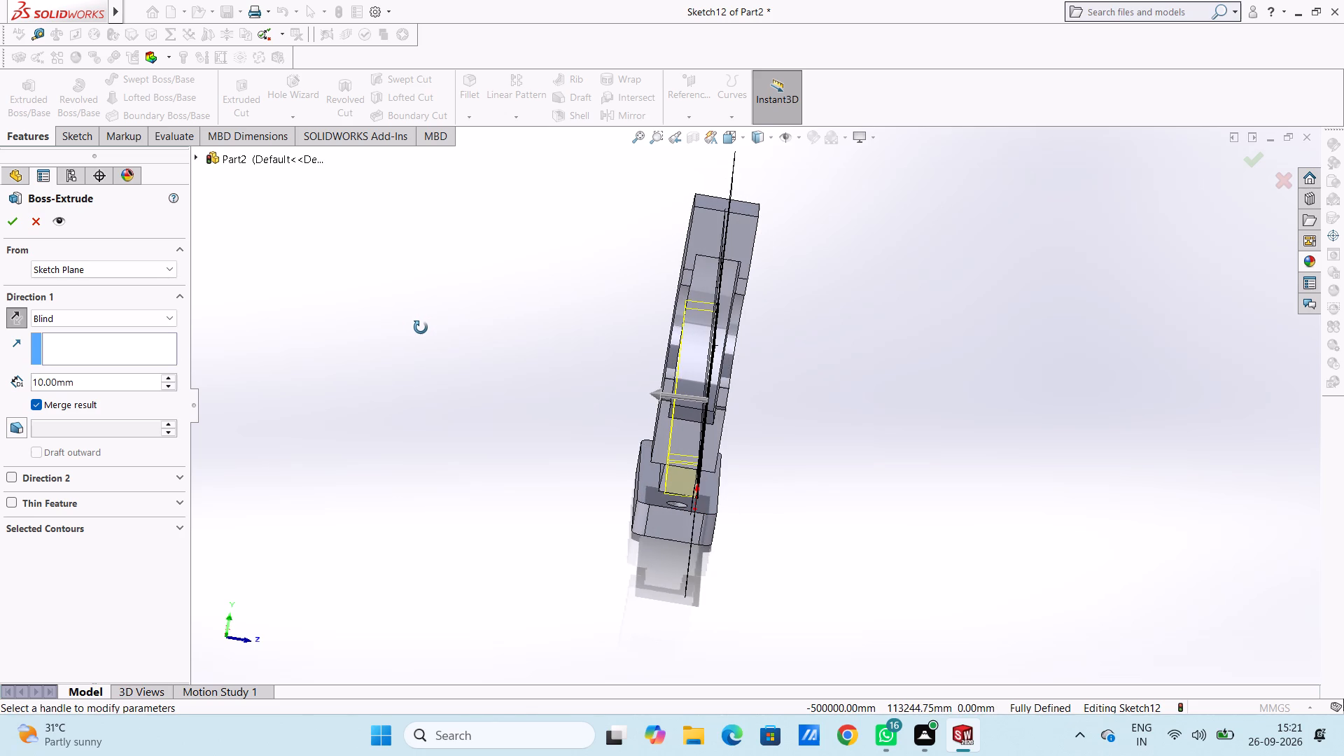
middle_drag(421, 328, 680, 533)
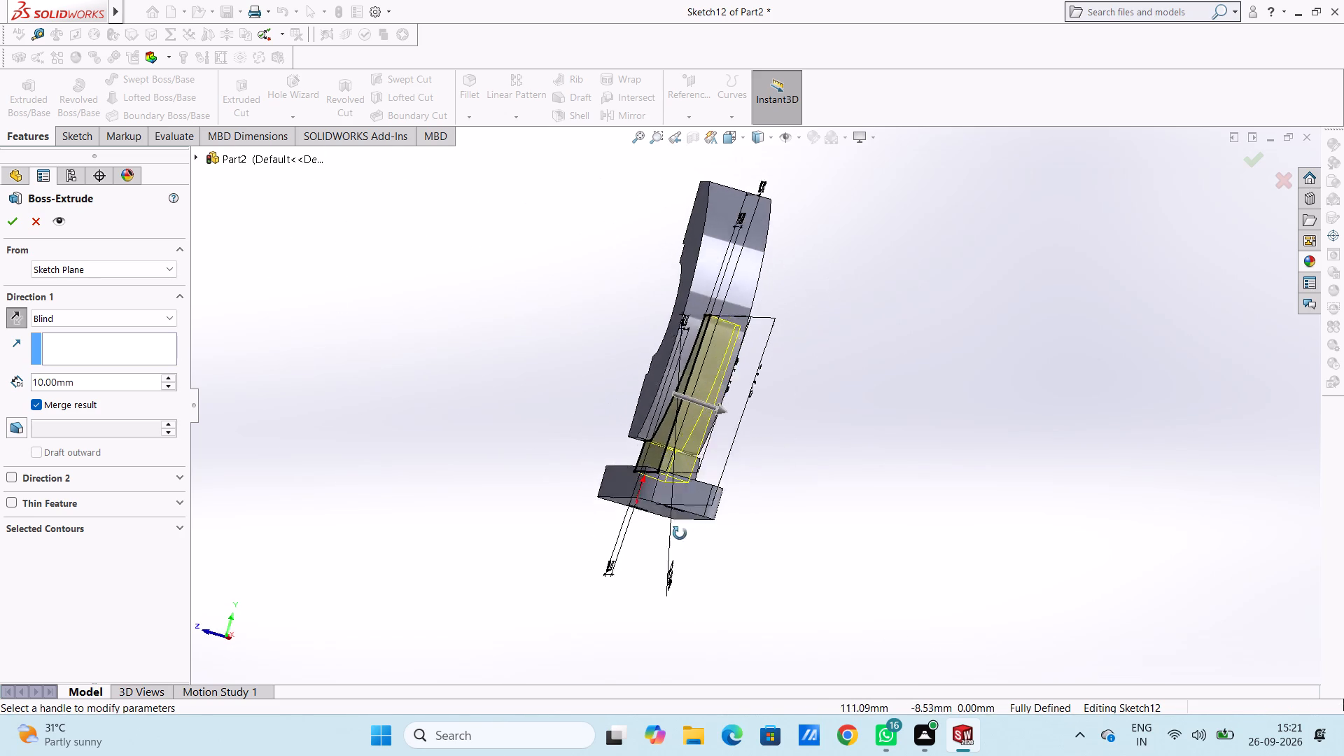
middle_drag(680, 533, 673, 535)
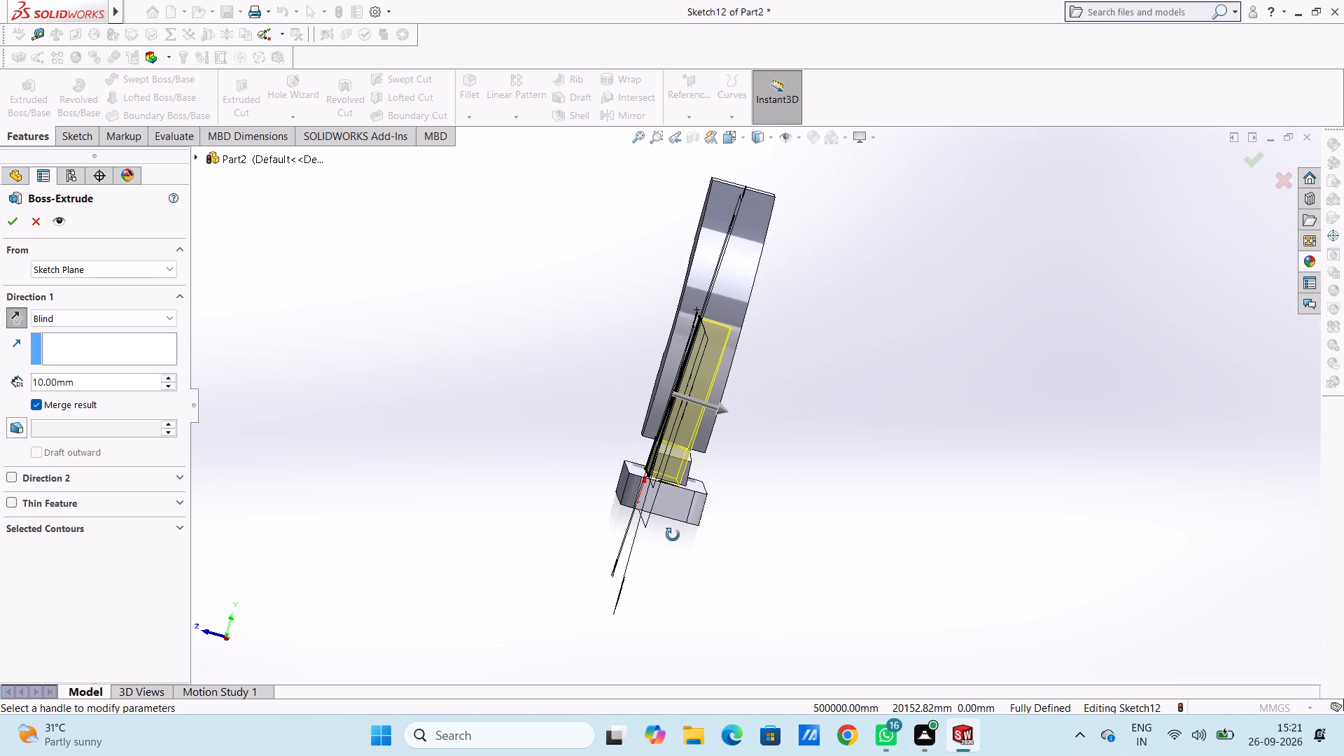
middle_drag(673, 535, 668, 532)
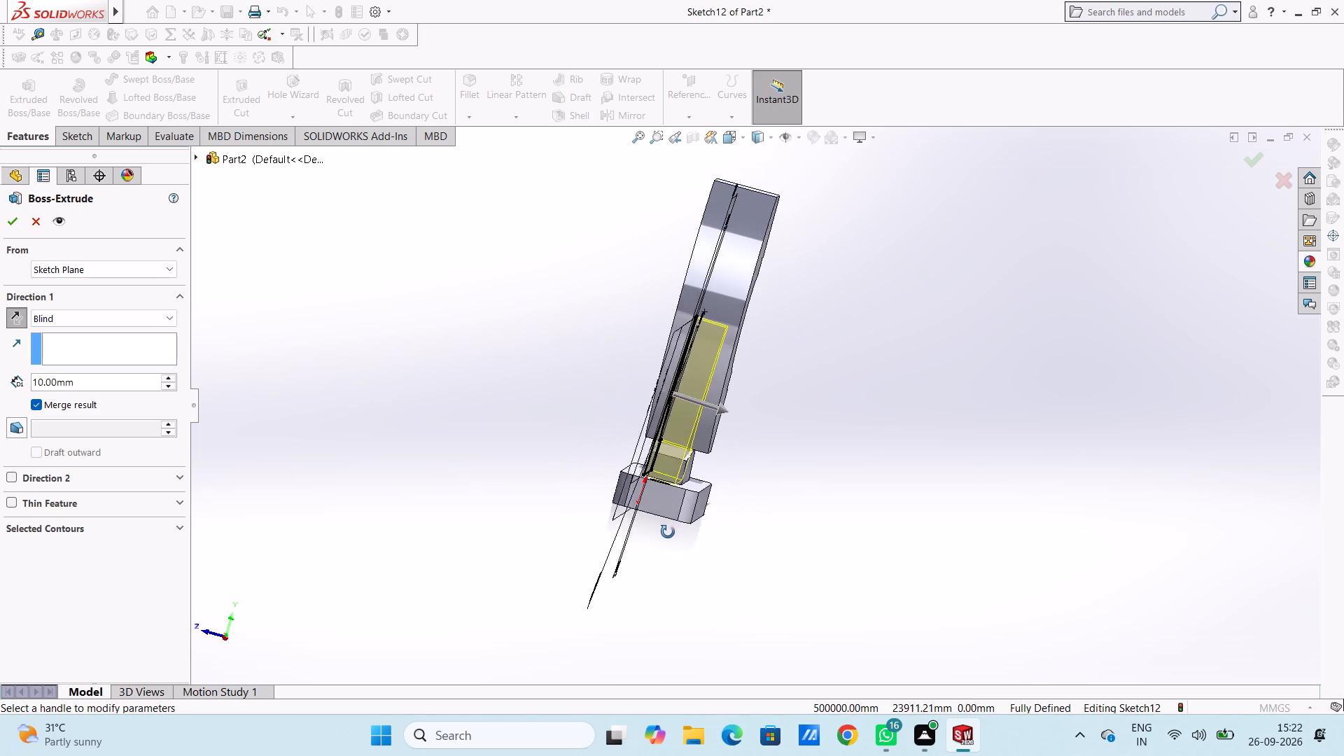
middle_drag(668, 532, 669, 537)
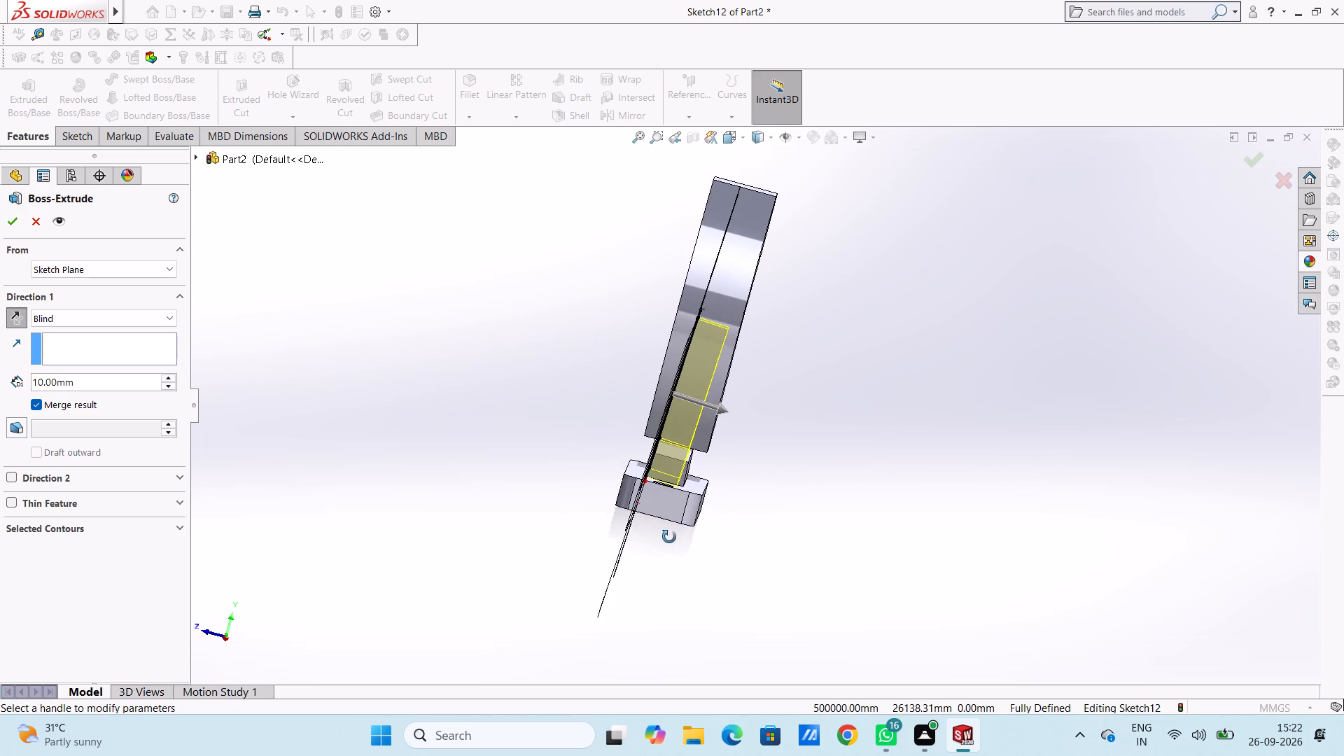
middle_drag(669, 537, 666, 561)
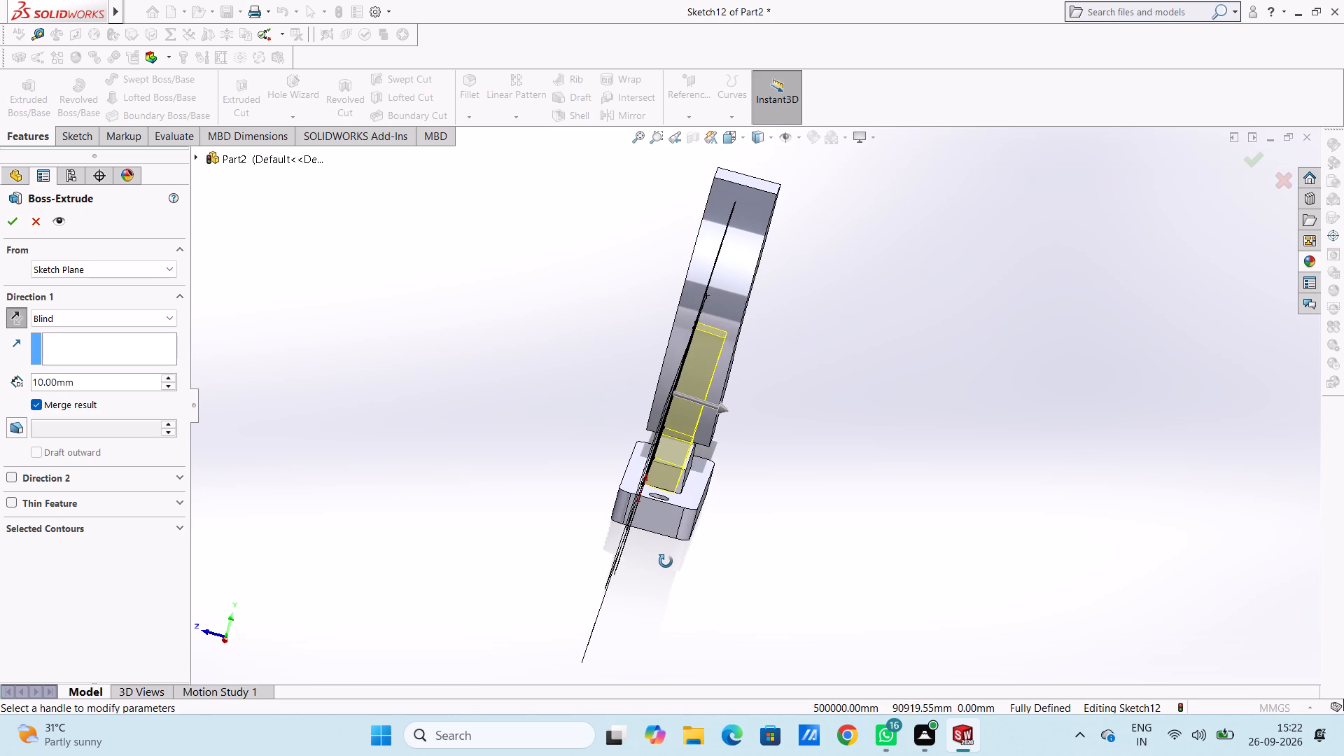
middle_drag(666, 561, 667, 563)
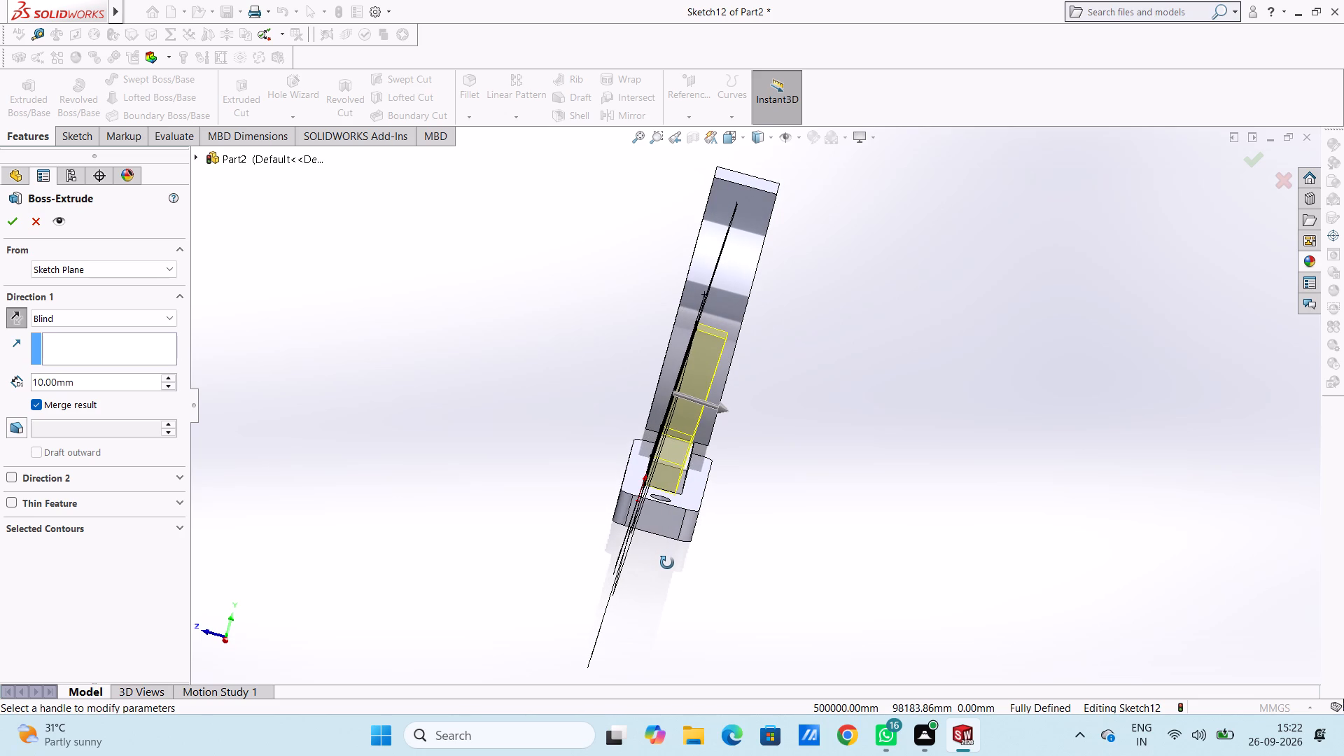
middle_drag(667, 563, 678, 508)
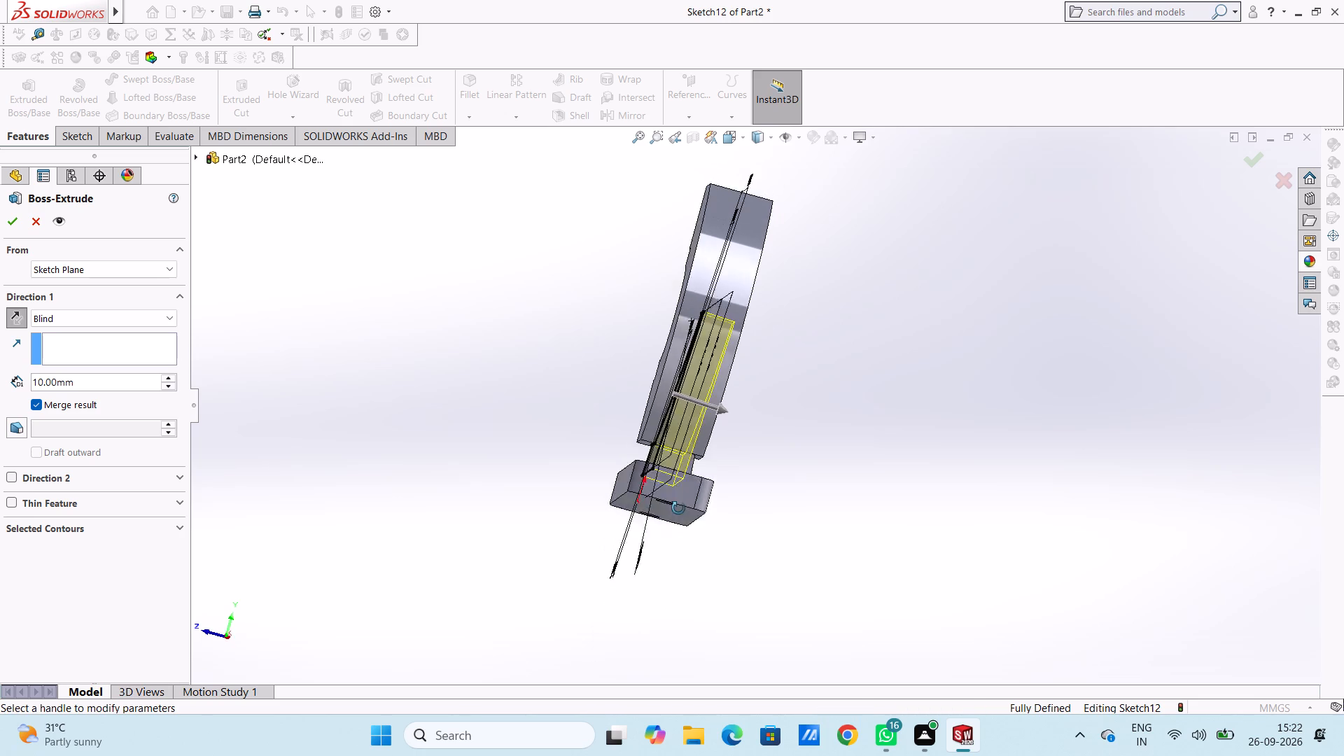
middle_drag(678, 508, 681, 454)
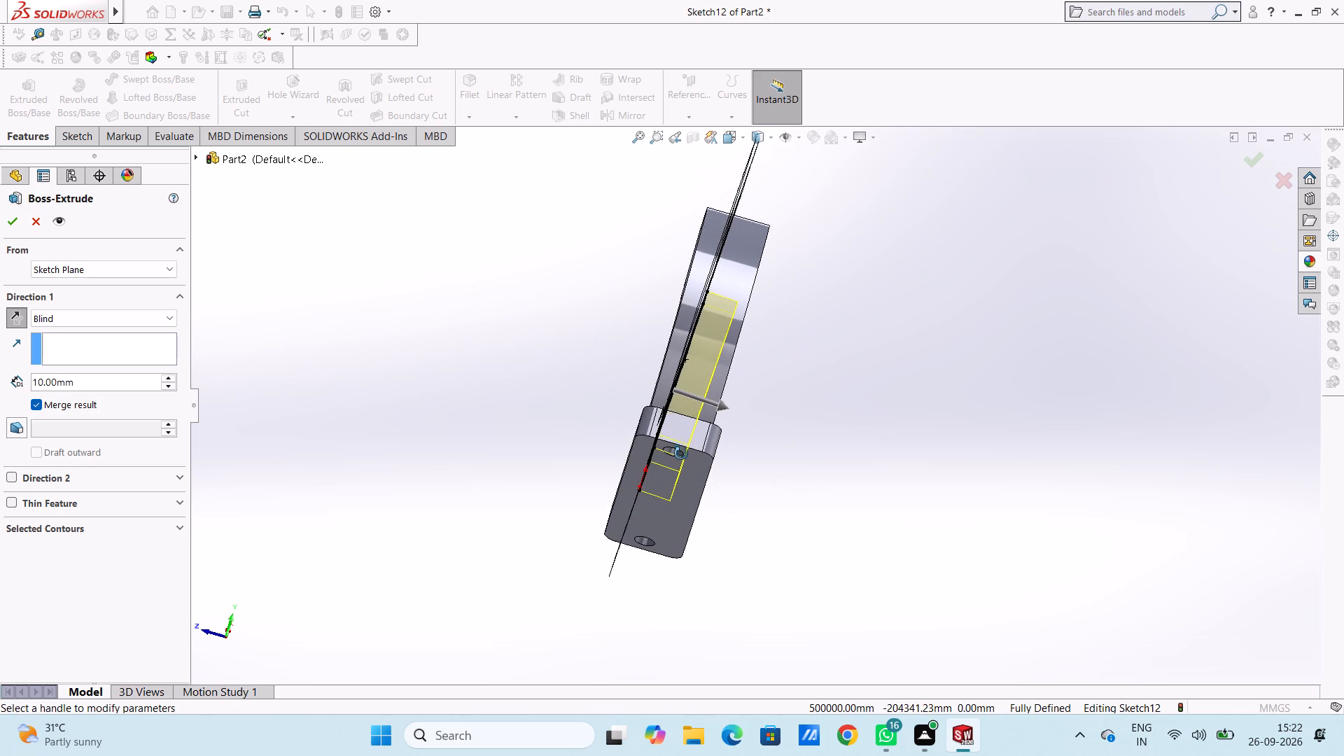
middle_drag(681, 454, 661, 583)
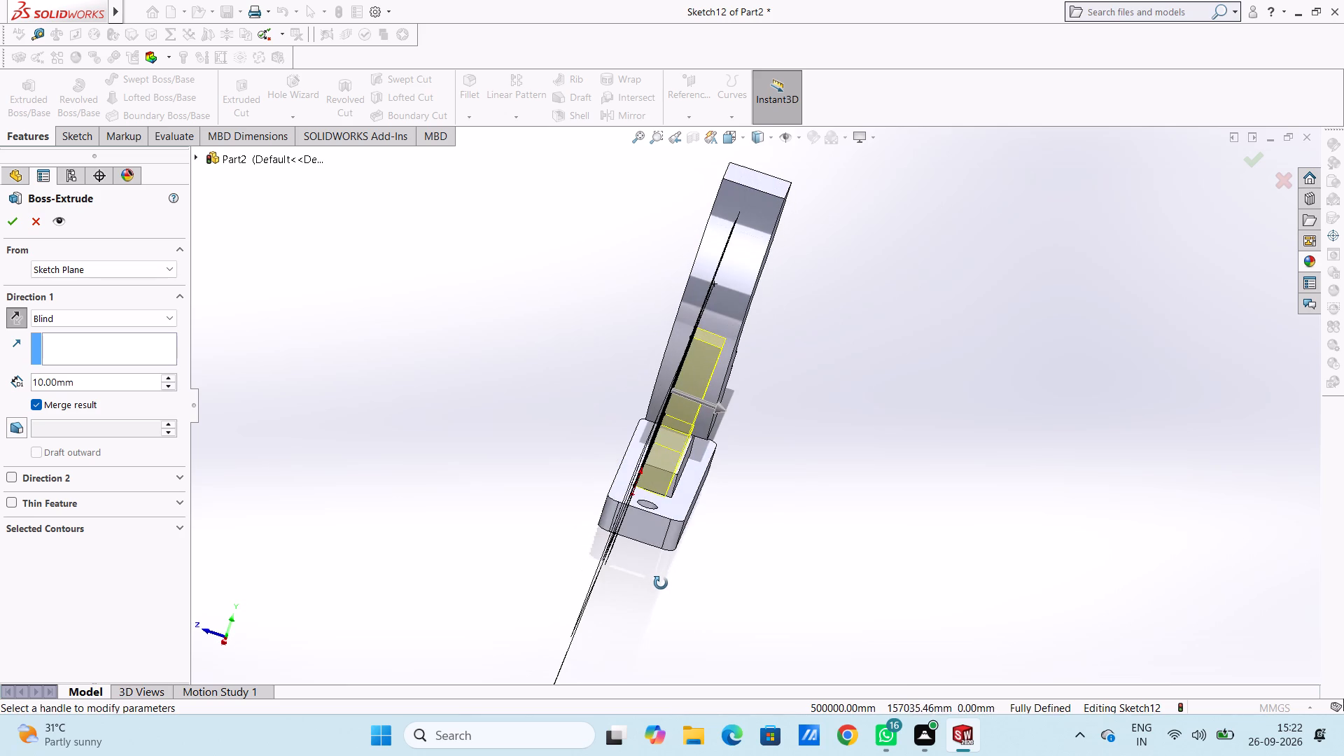
middle_drag(661, 583, 660, 584)
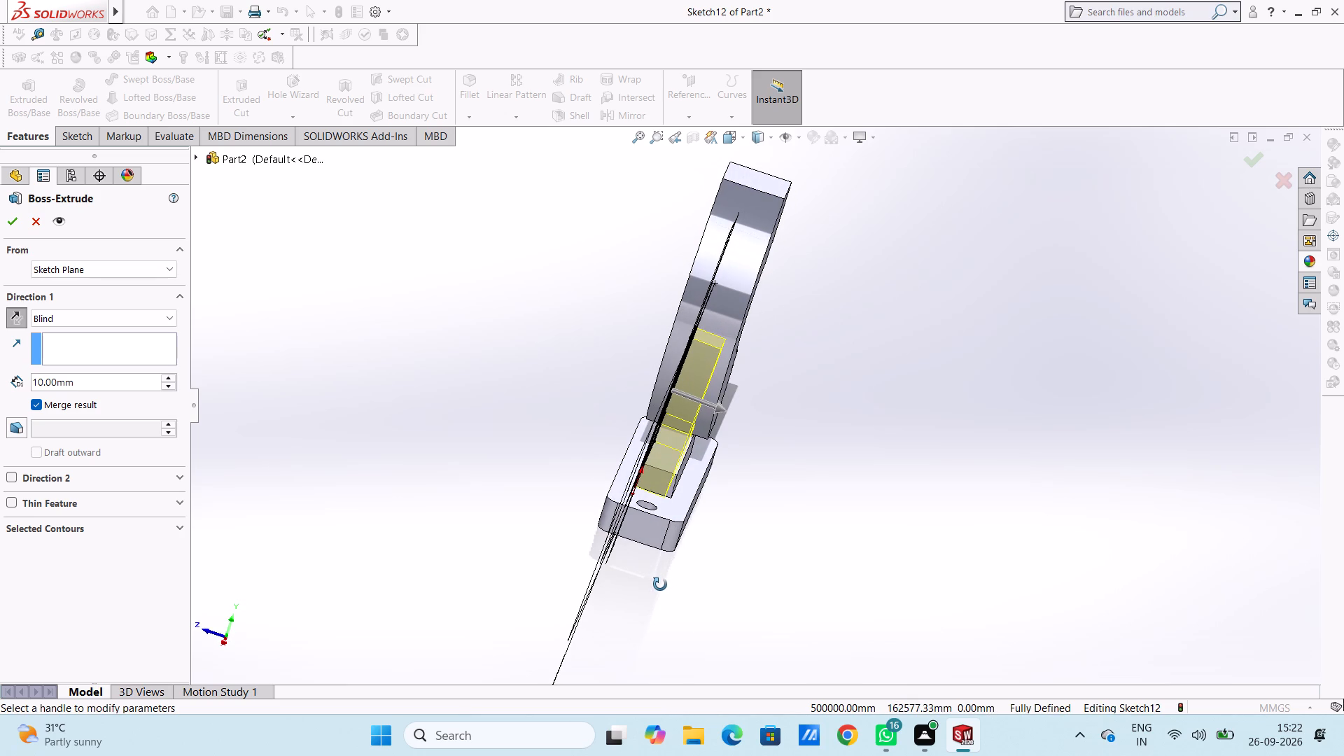
middle_drag(660, 584, 660, 585)
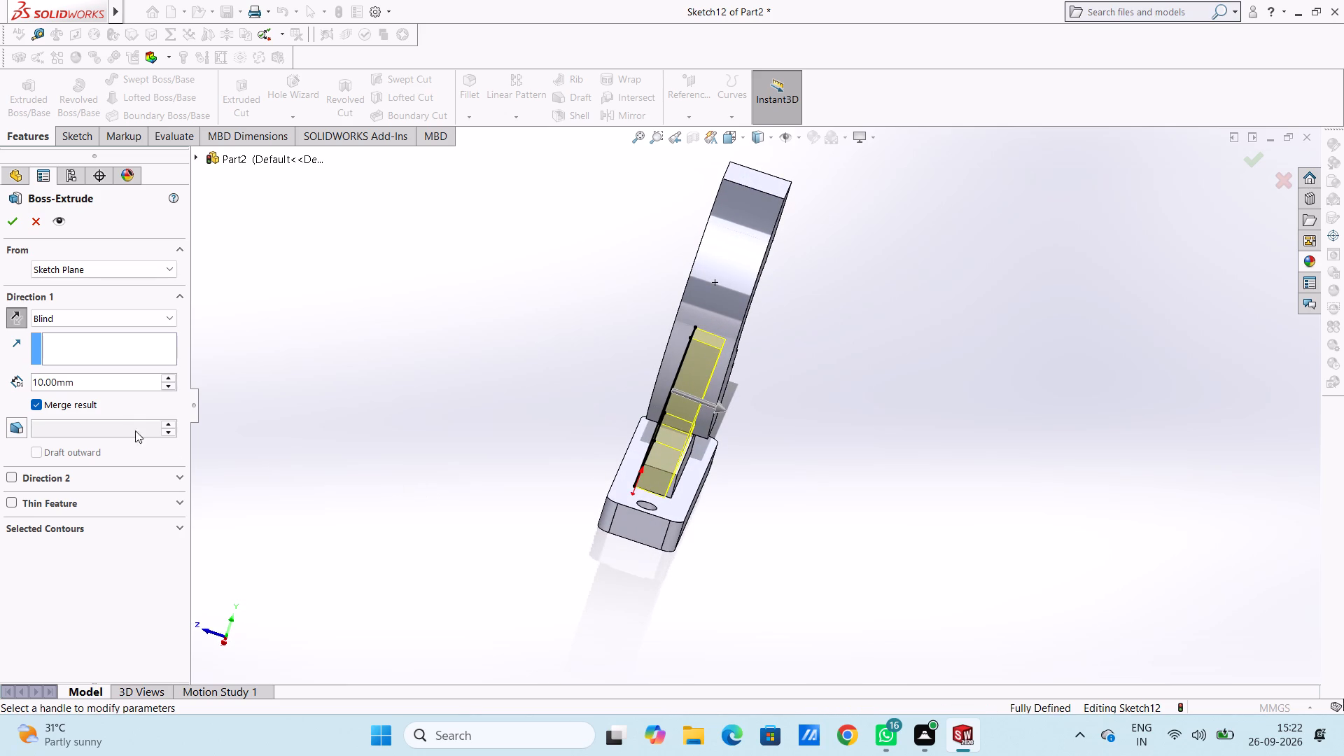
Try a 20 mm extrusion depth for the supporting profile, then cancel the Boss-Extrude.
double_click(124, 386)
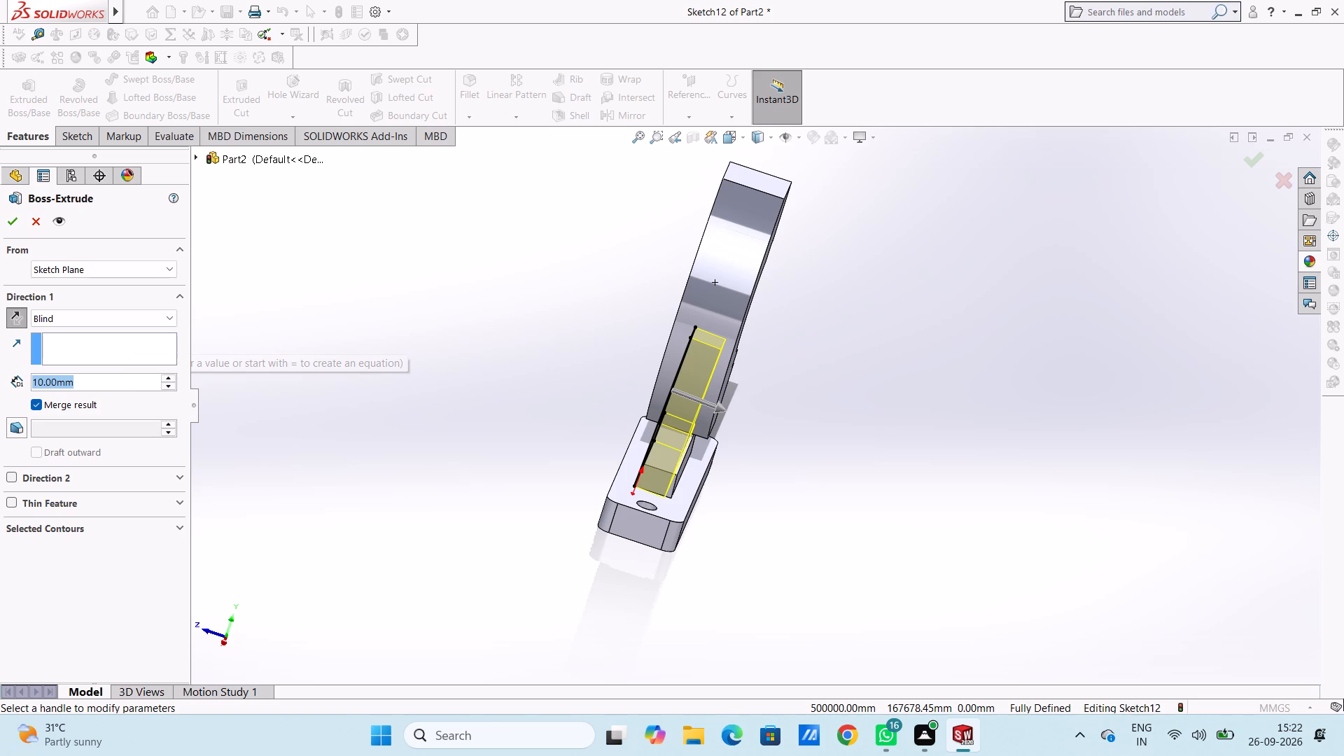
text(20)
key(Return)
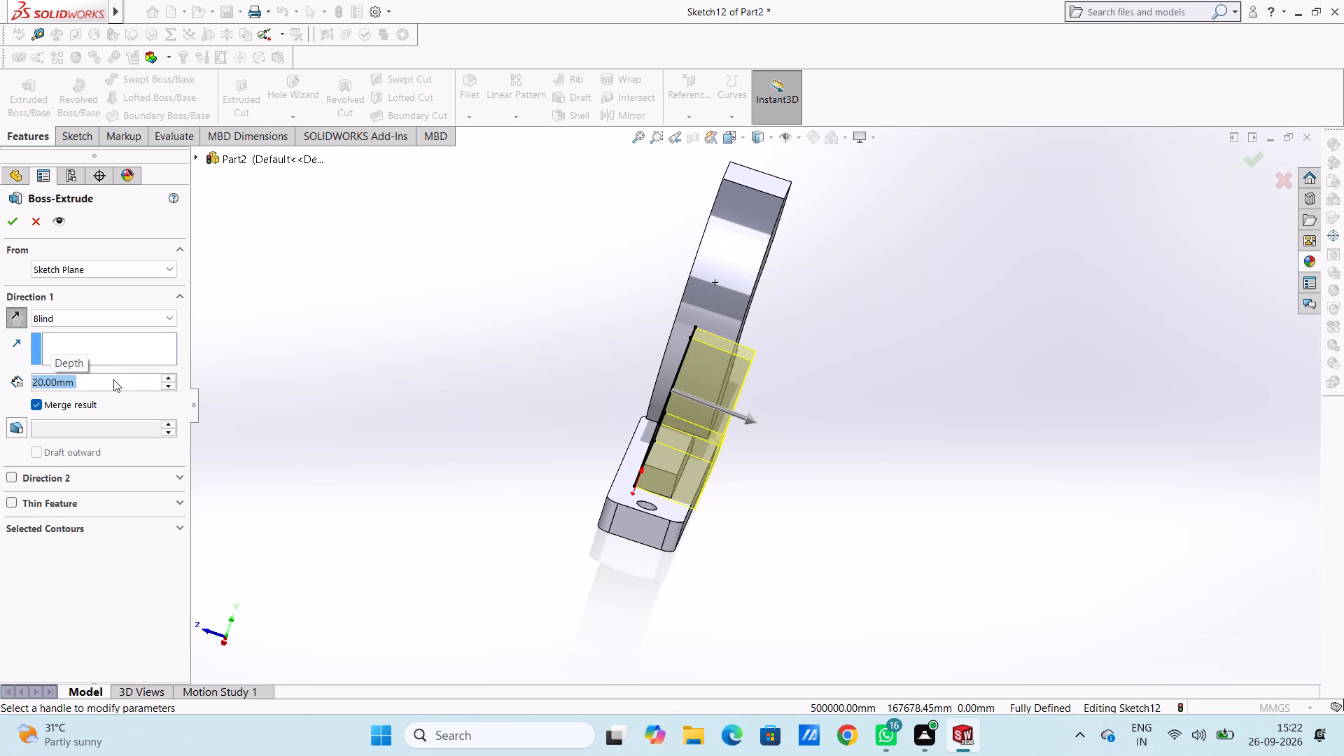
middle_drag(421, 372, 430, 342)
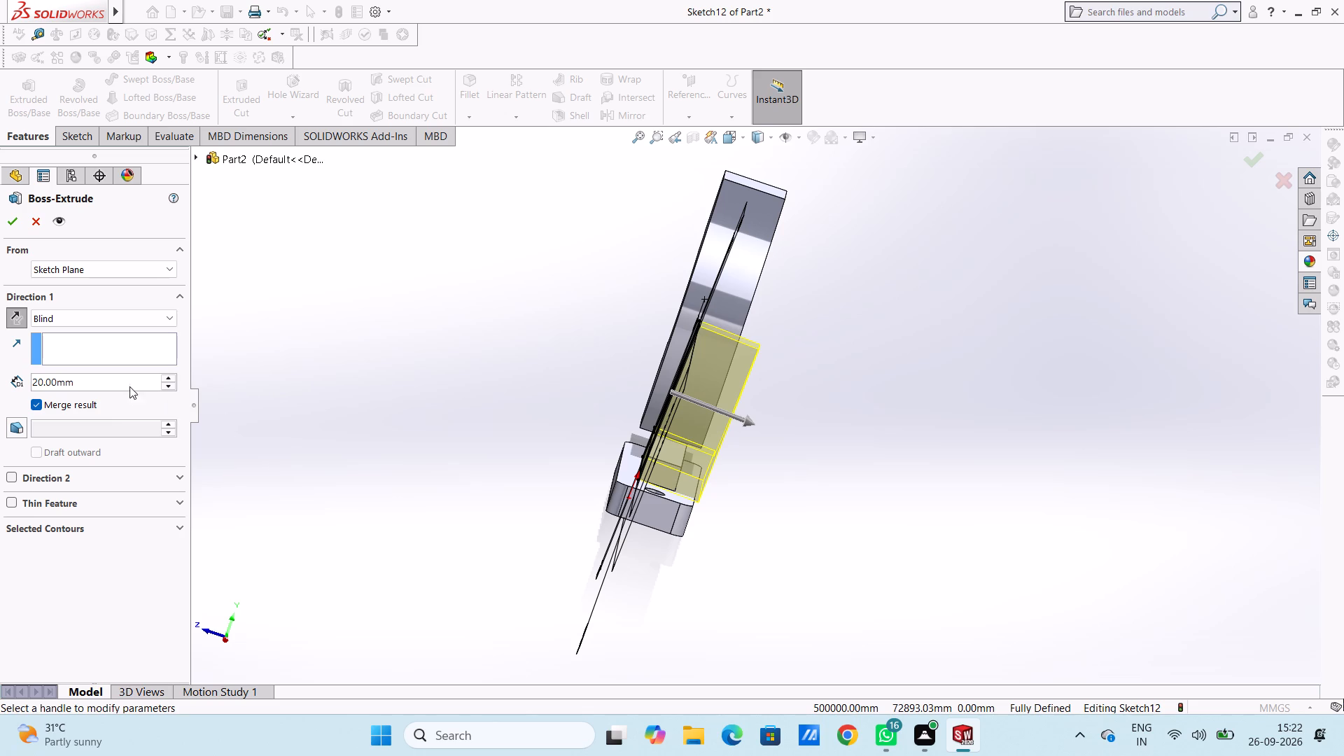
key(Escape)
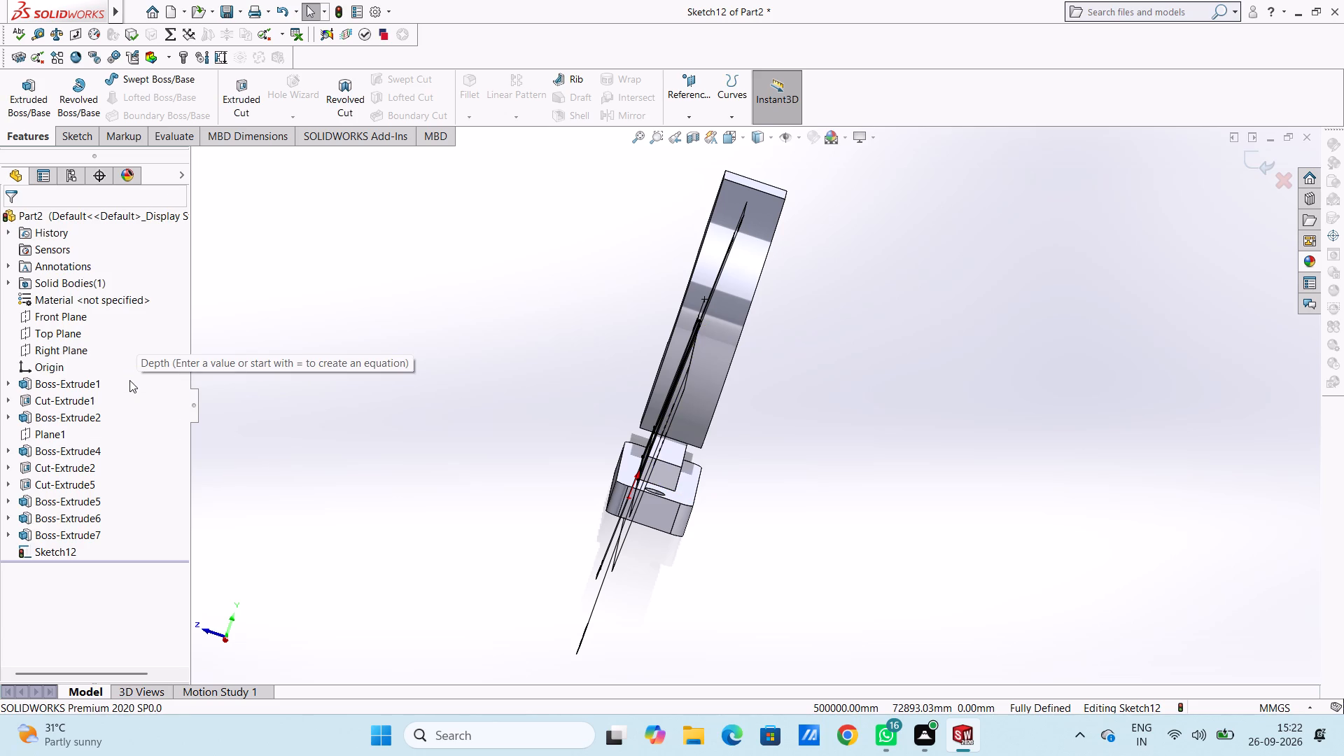
Undo all the supporting profile's dimensions, lines and arc until its sketch is empty.
key(ctrl+z)
key(ctrl+z)
key(ctrl+z)
key(ctrl+z)
key(ctrl+z)
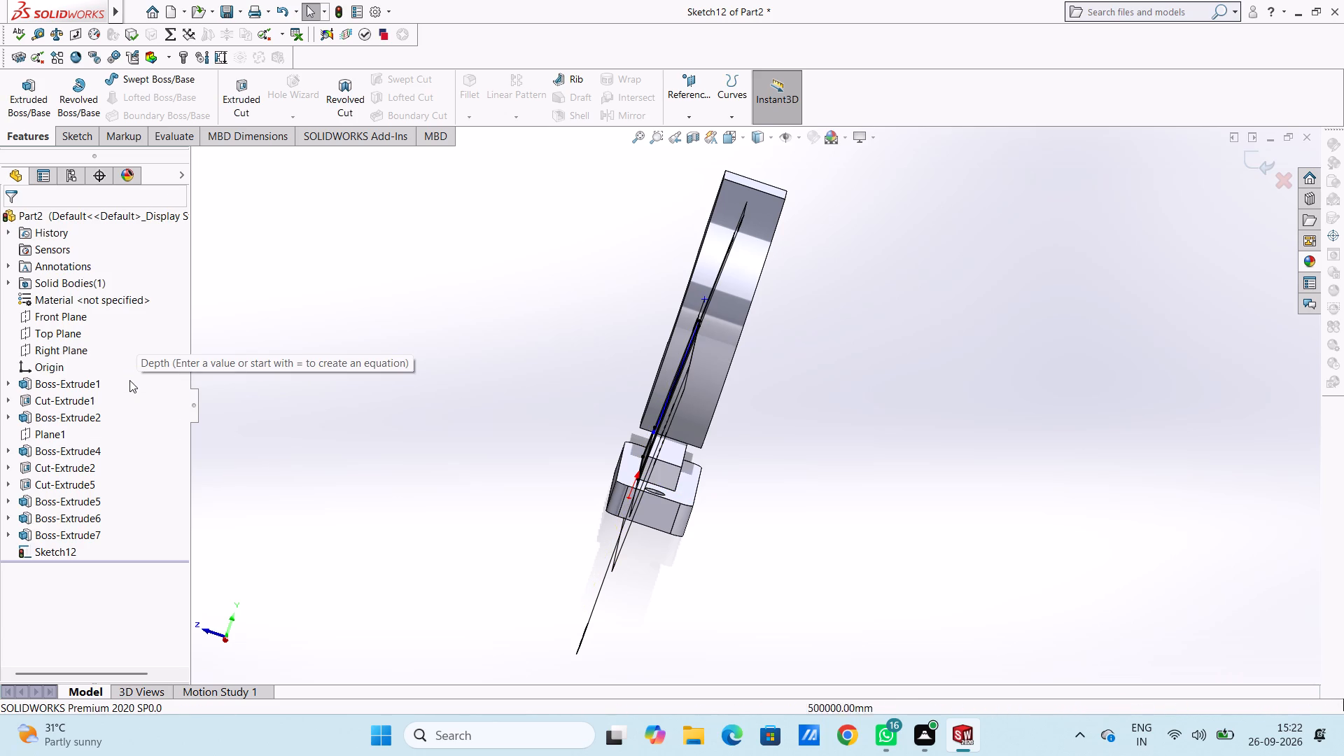
key(ctrl+z)
key(ctrl+z)
key(ctrl+z)
key(ctrl+z)
key(ctrl+z)
key(ctrl+z)
key(ctrl+z)
key(ctrl+z)
key(ctrl+z)
key(ctrl+z)
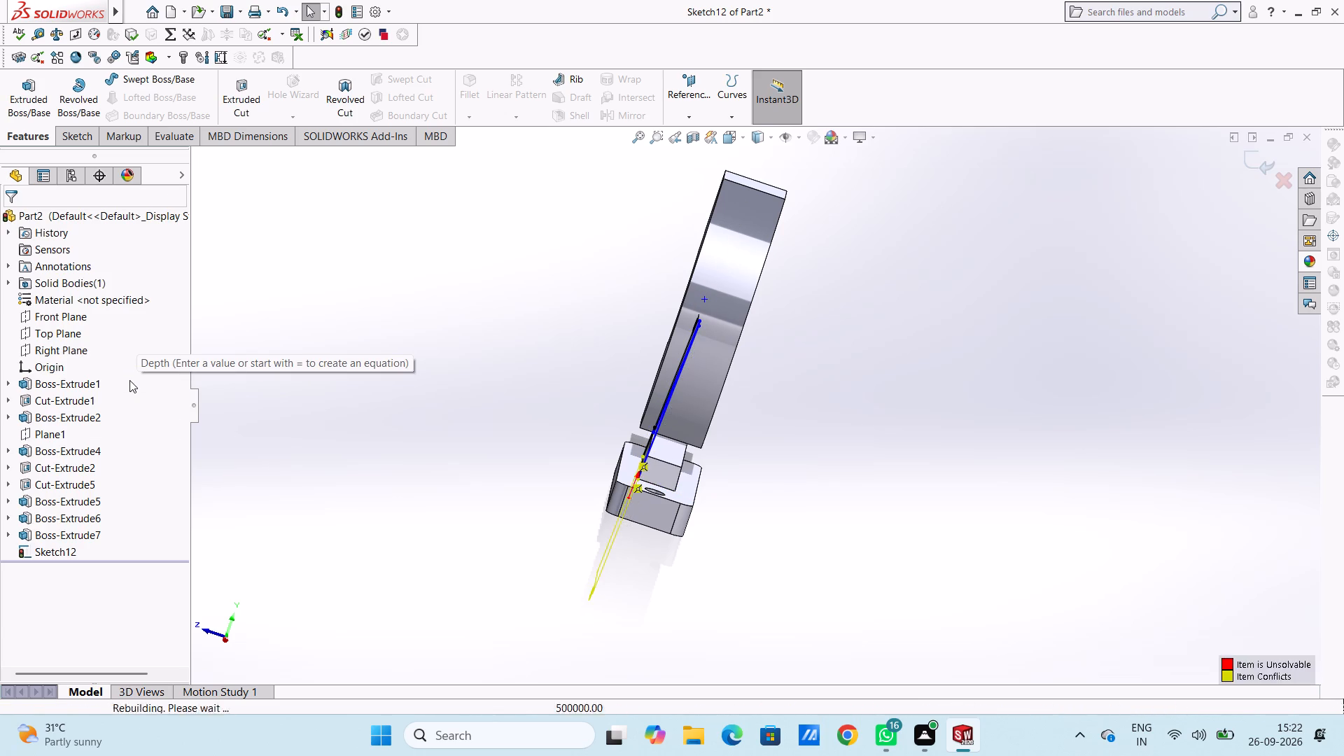
key(ctrl+z)
key(ctrl+z)
key(ctrl+z)
key(ctrl+z)
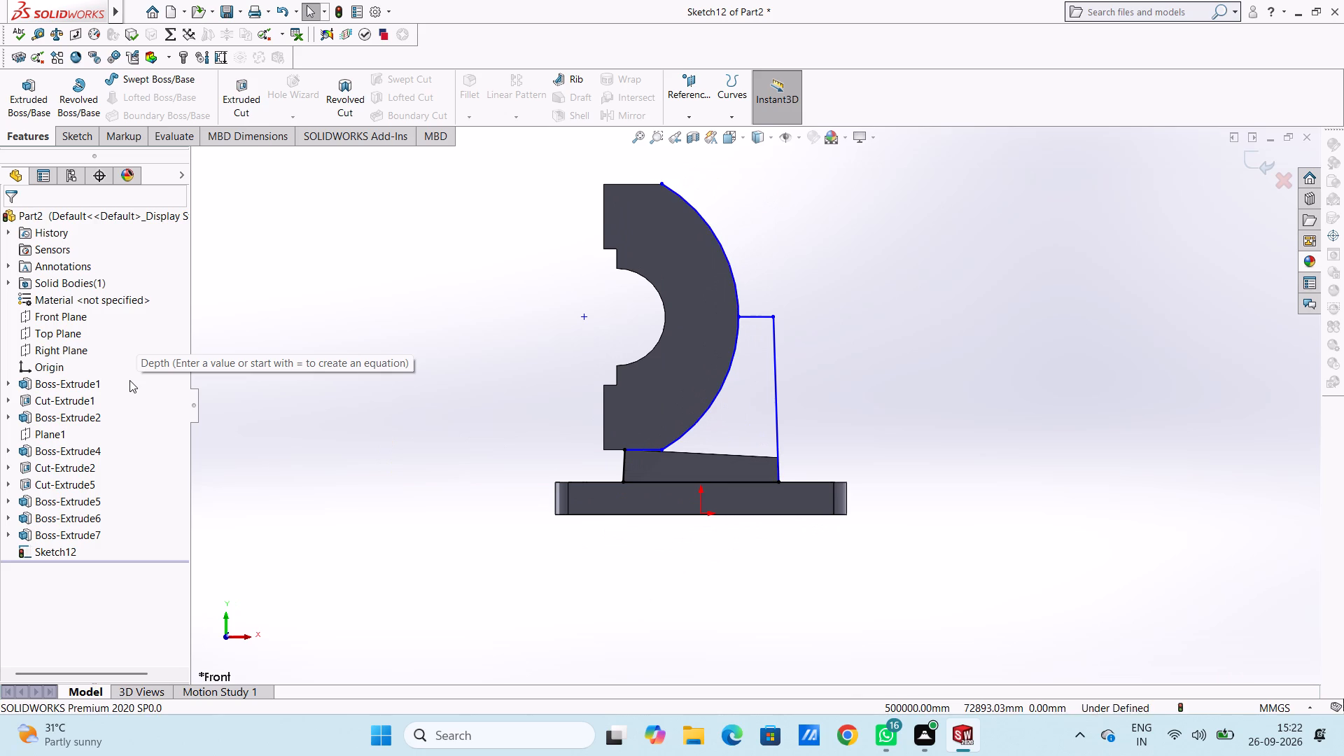
key(ctrl+z)
key(ctrl+z)
key(ctrl+z)
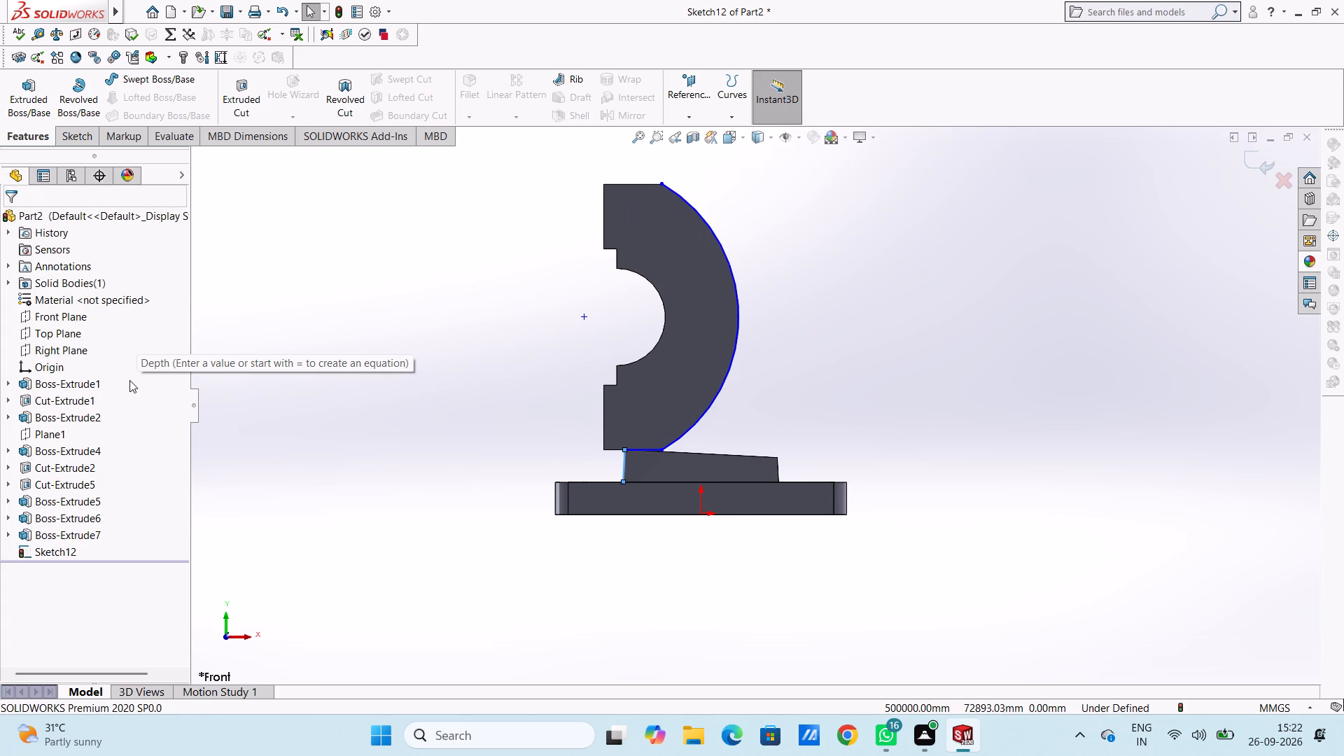
key(ctrl+z)
key(ctrl+z)
key(ctrl+z)
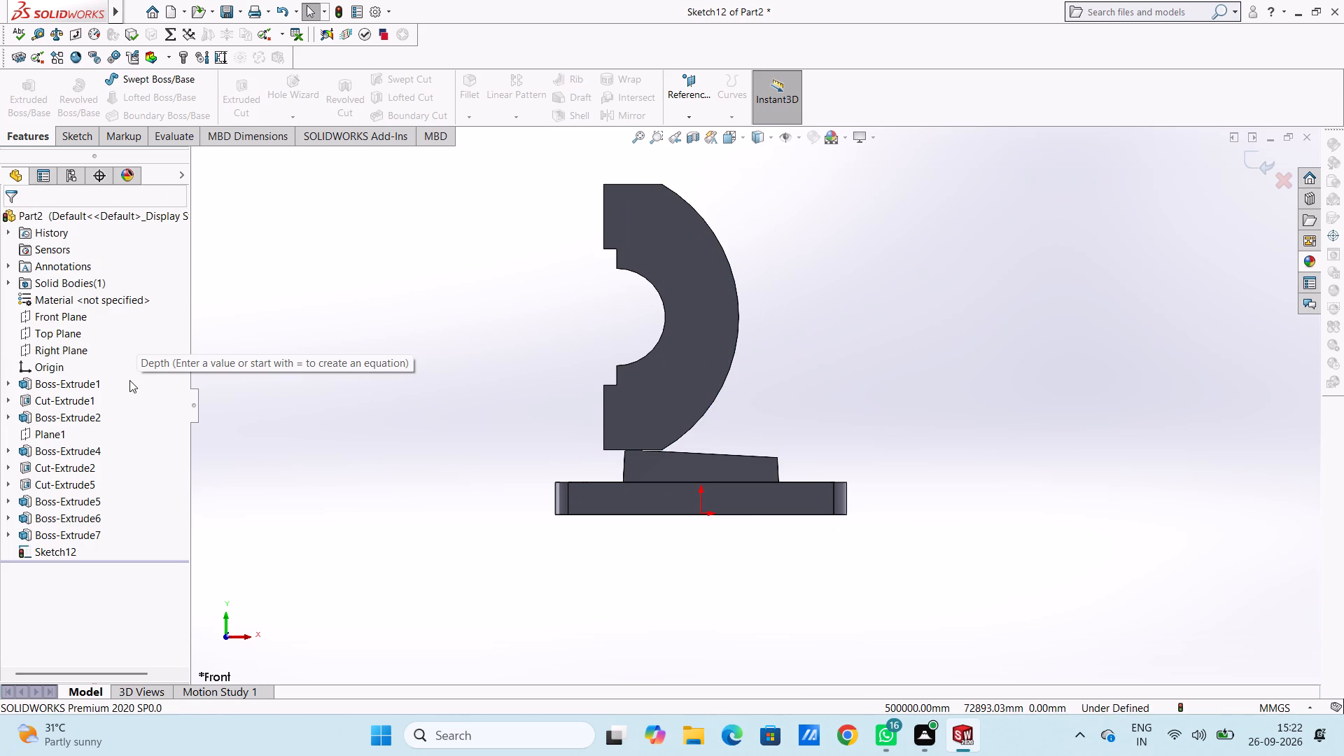
Sketch a line about 10 mm down the drafted block's side edge, then a horizontal line along the base plate's top past the block's opposite side.
scroll(661, 435, down, 1)
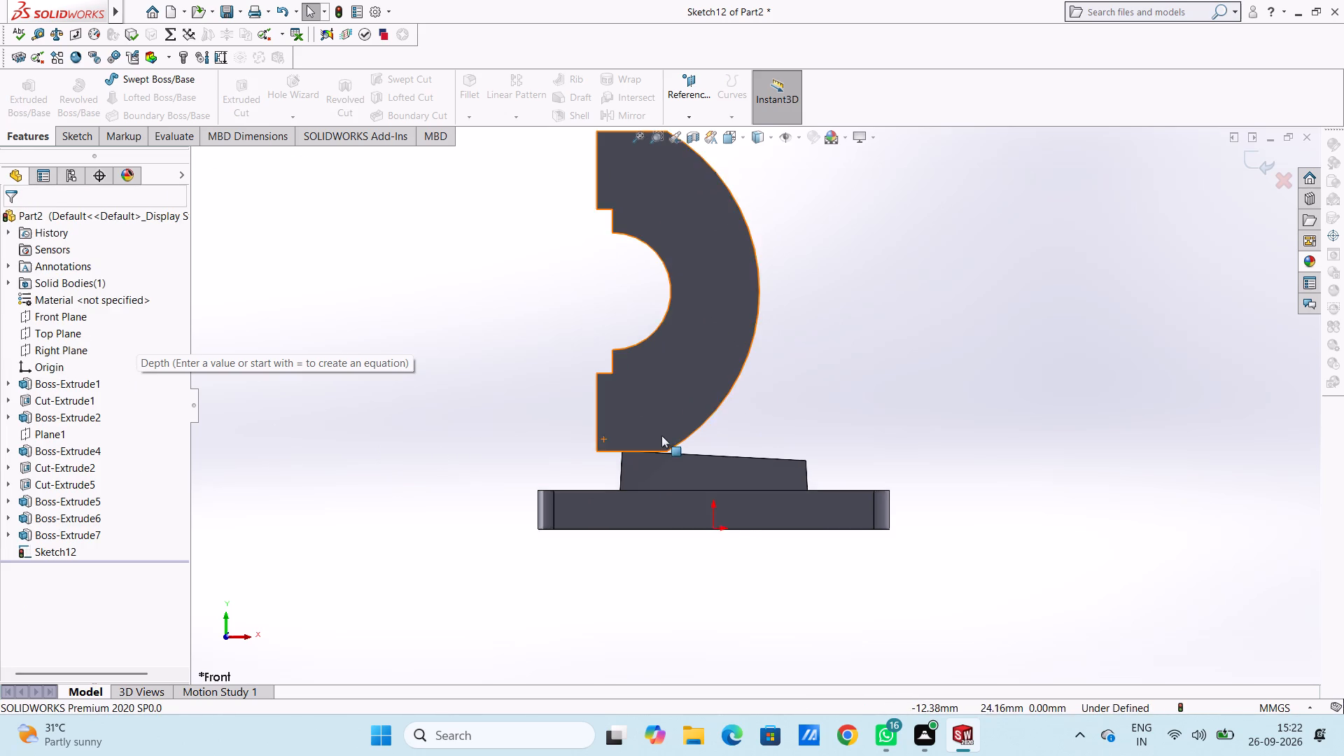
scroll(661, 435, down, 2)
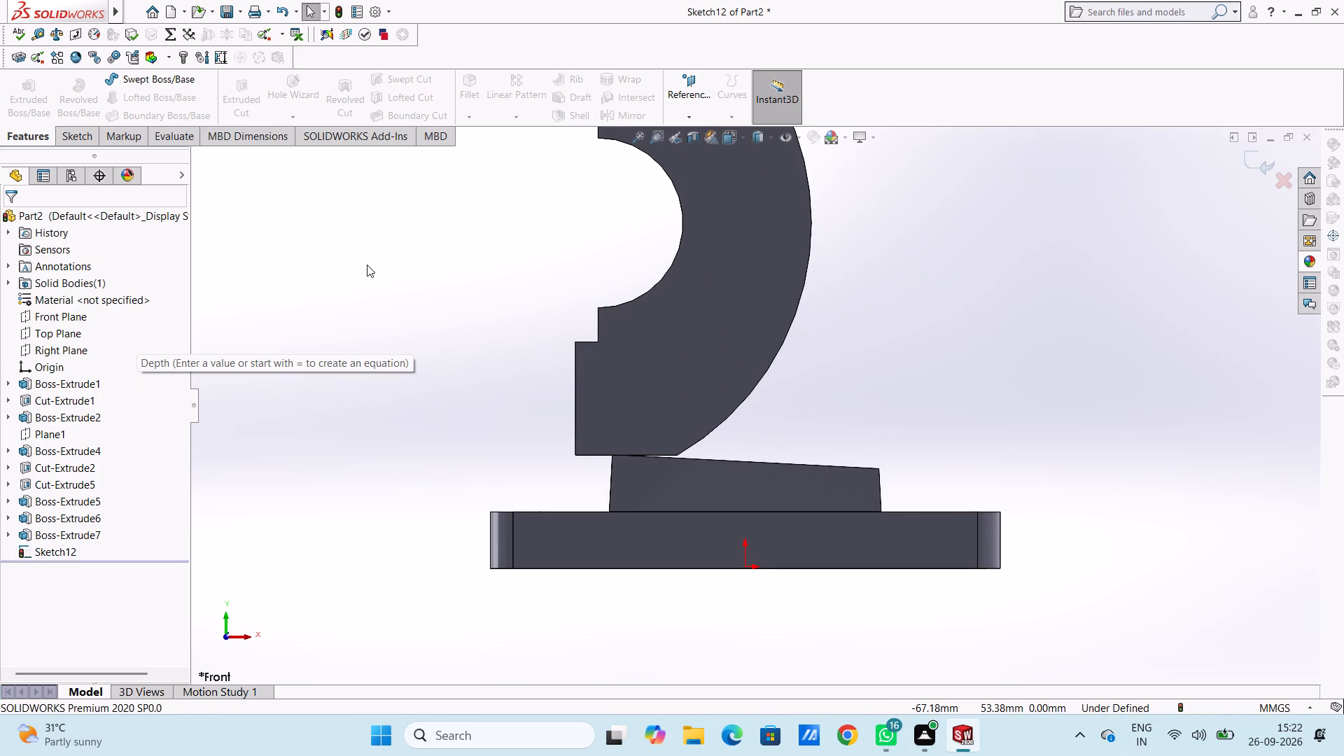
key(Escape)
click(69, 135)
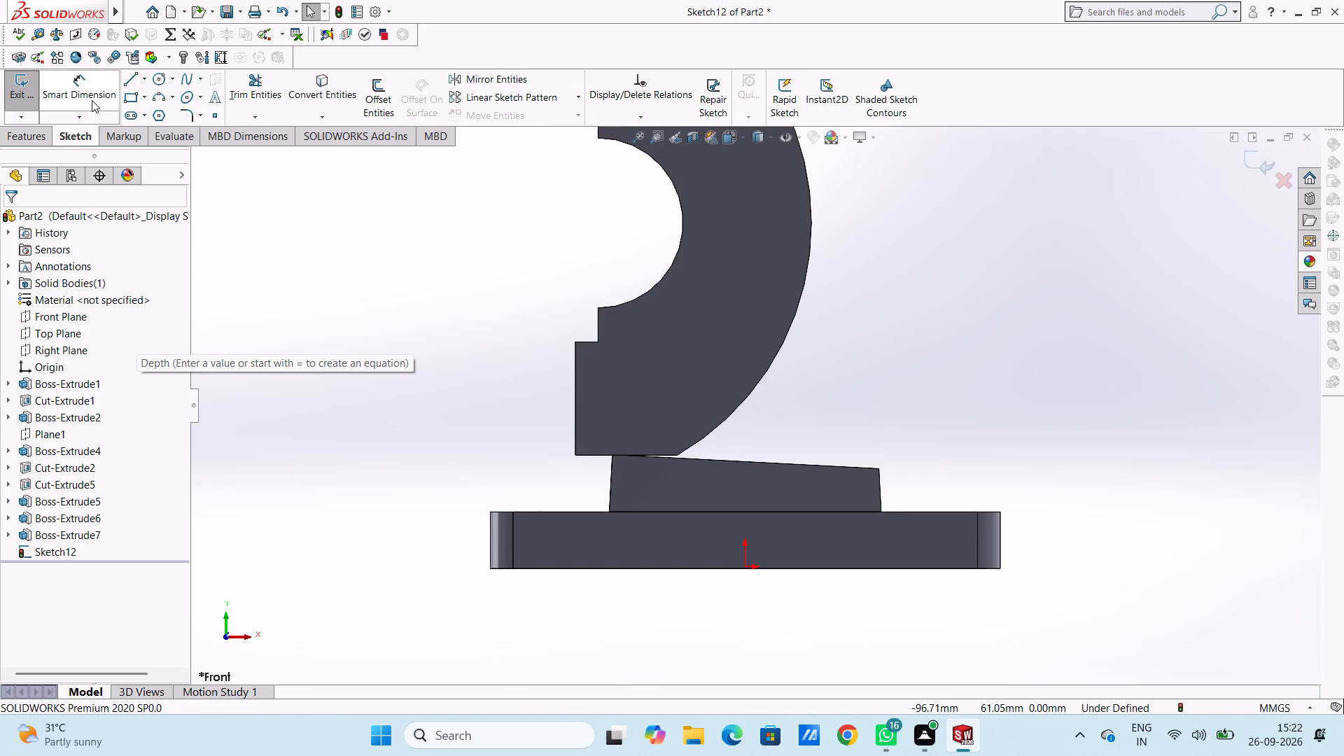
click(127, 79)
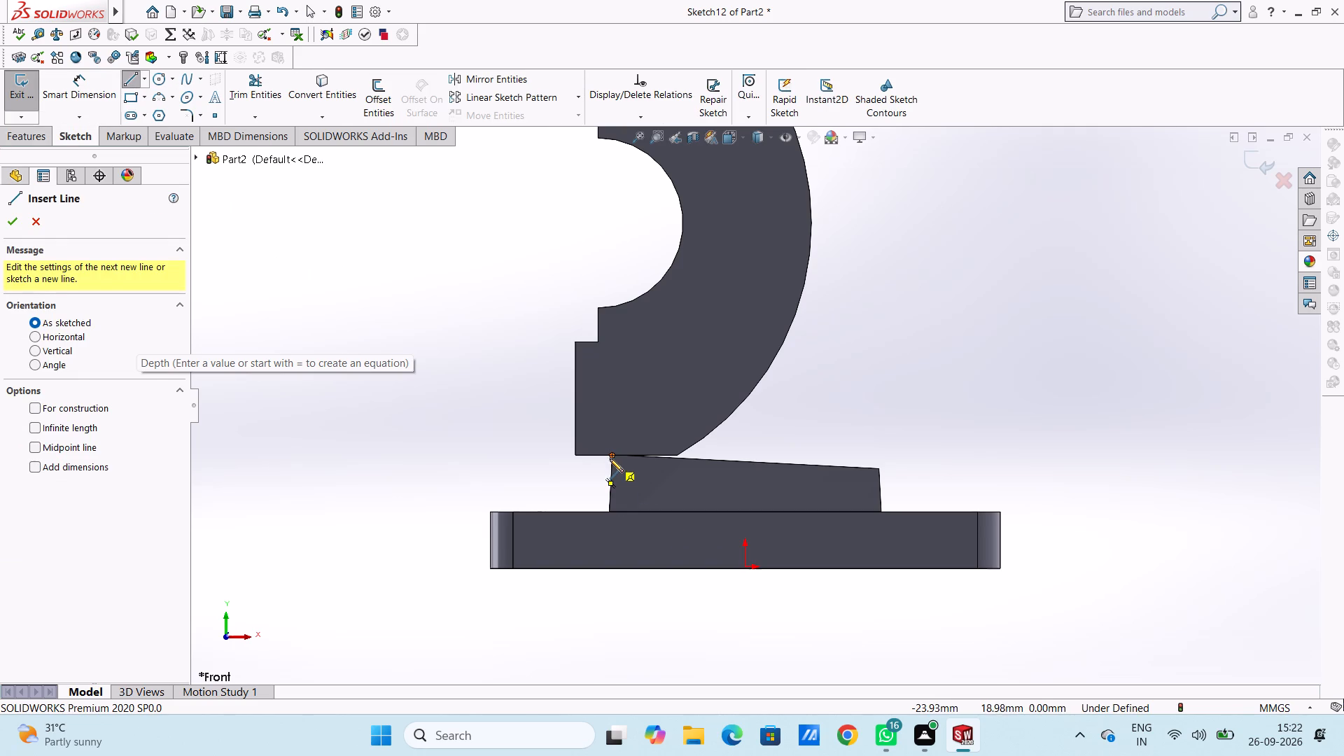
click(610, 458)
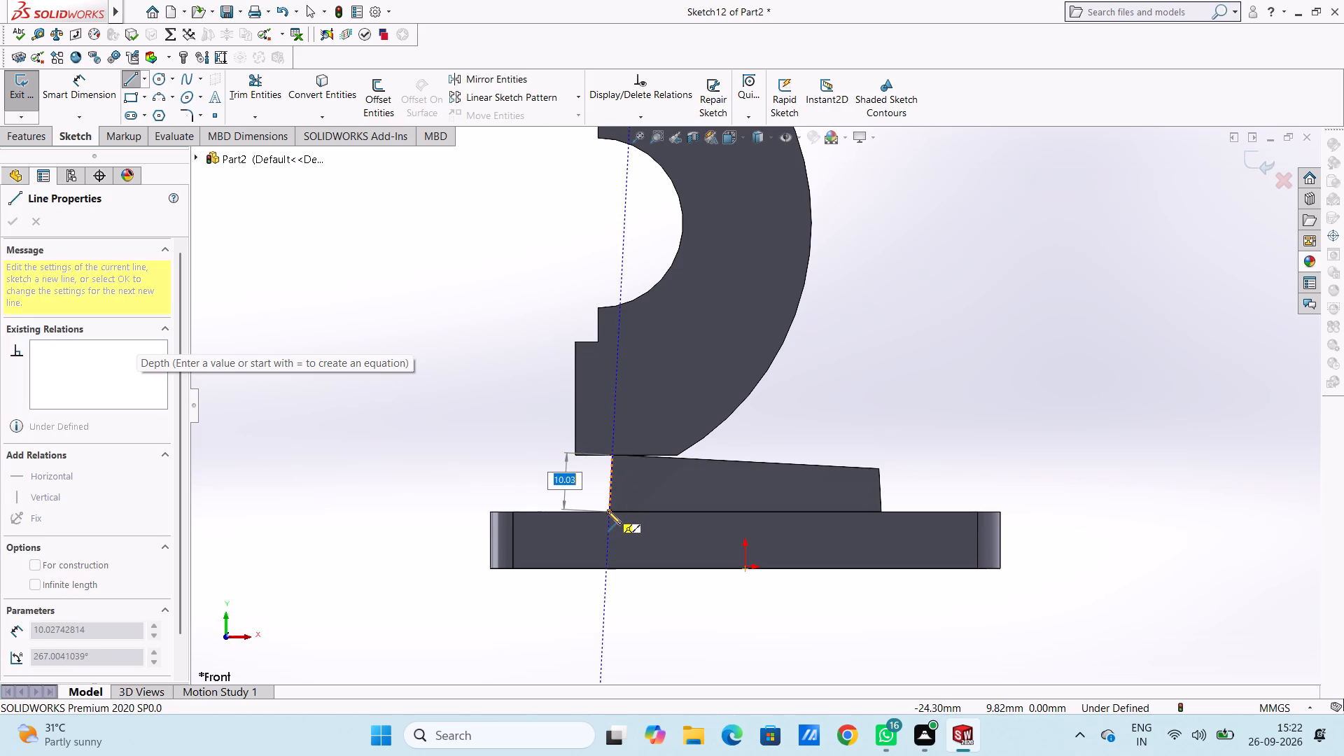
click(607, 514)
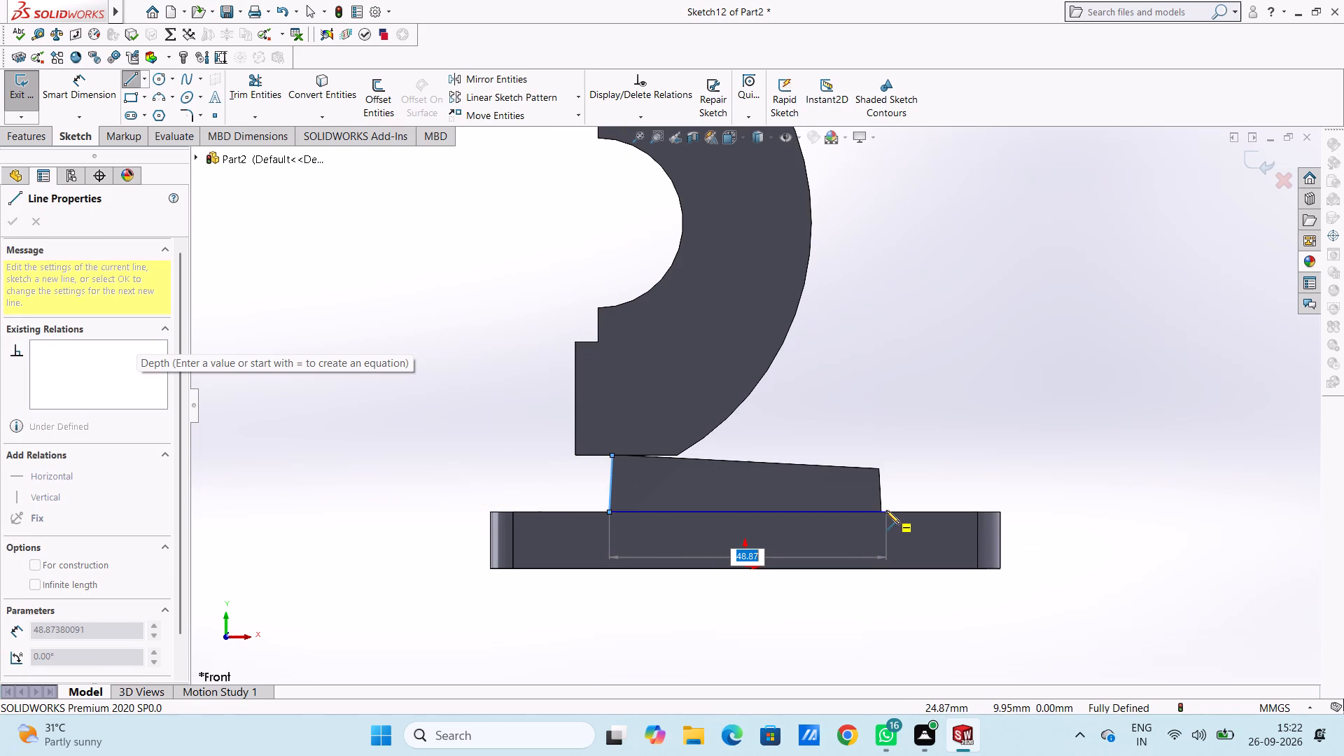
click(895, 512)
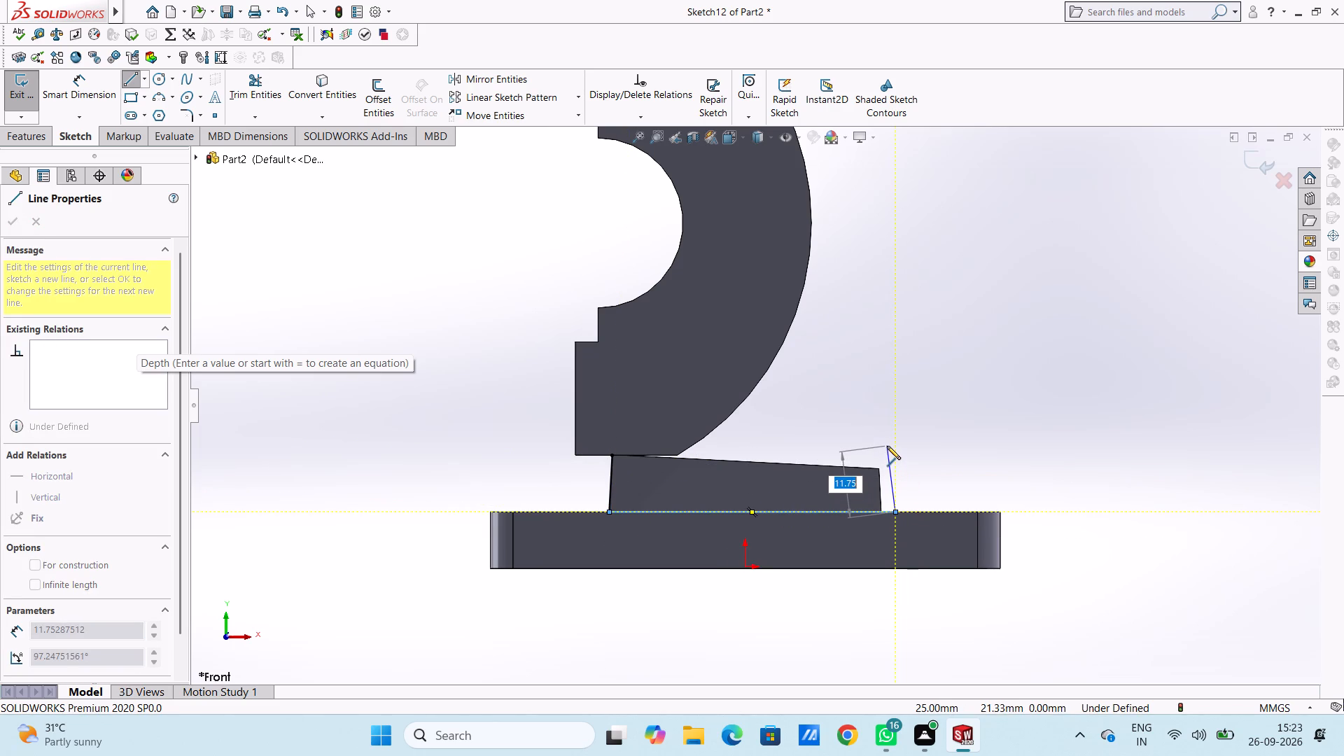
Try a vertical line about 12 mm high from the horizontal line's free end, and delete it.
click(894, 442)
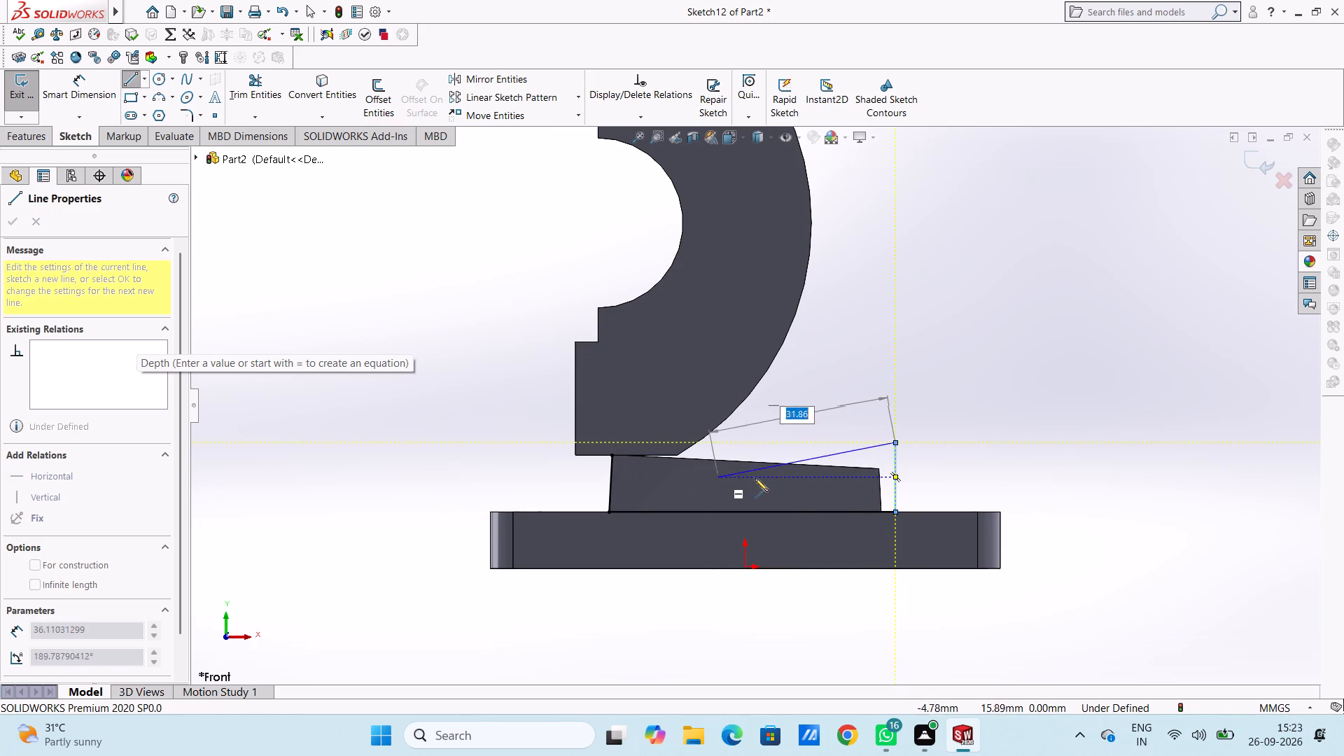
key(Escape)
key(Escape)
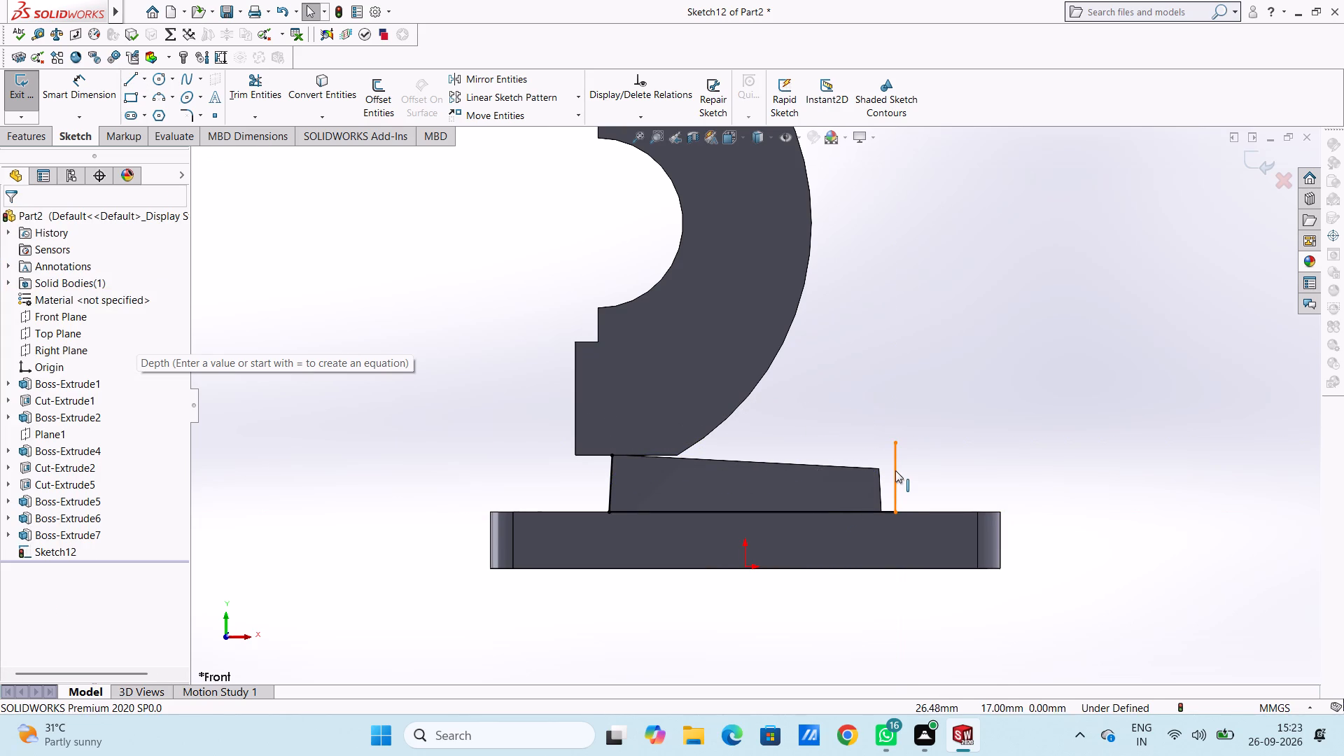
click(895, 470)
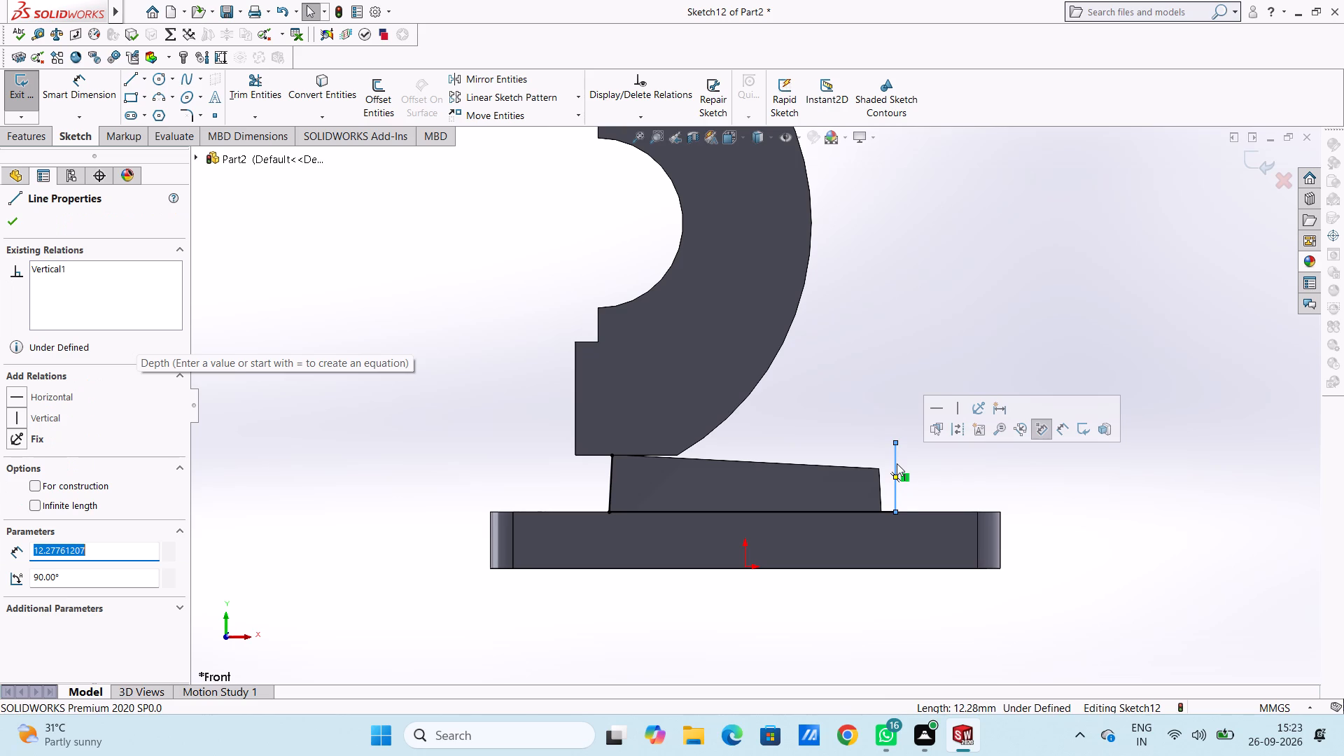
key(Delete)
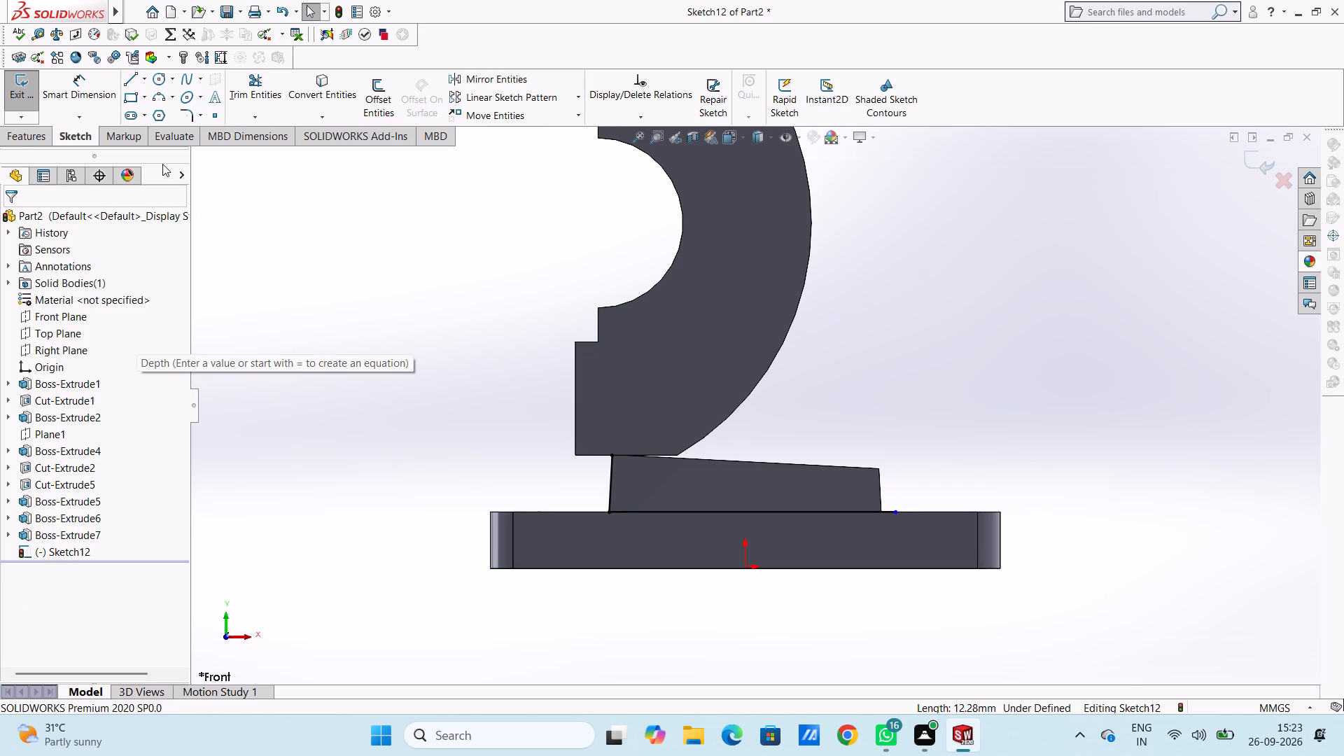
Close the profile with a sloped line above the block's top edge and a vertical line about 9 mm down to the horizontal line's free end.
click(130, 82)
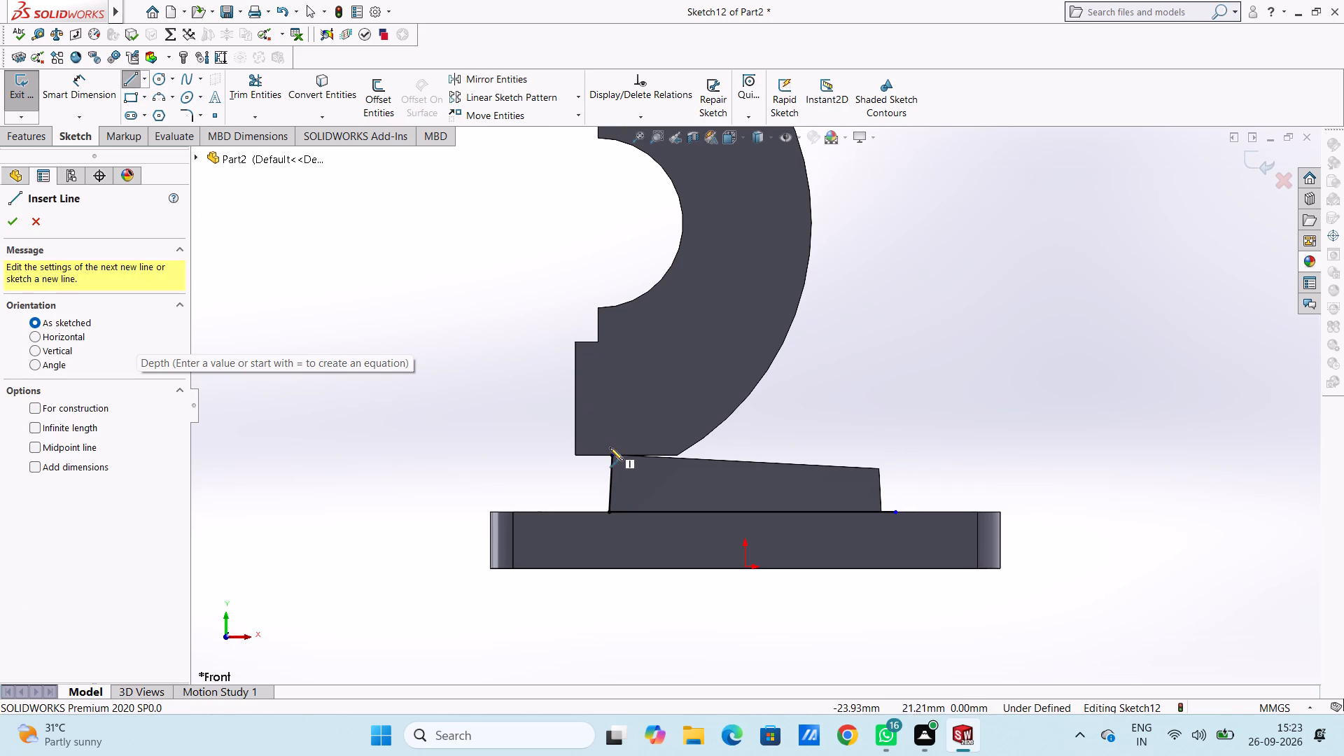
click(610, 456)
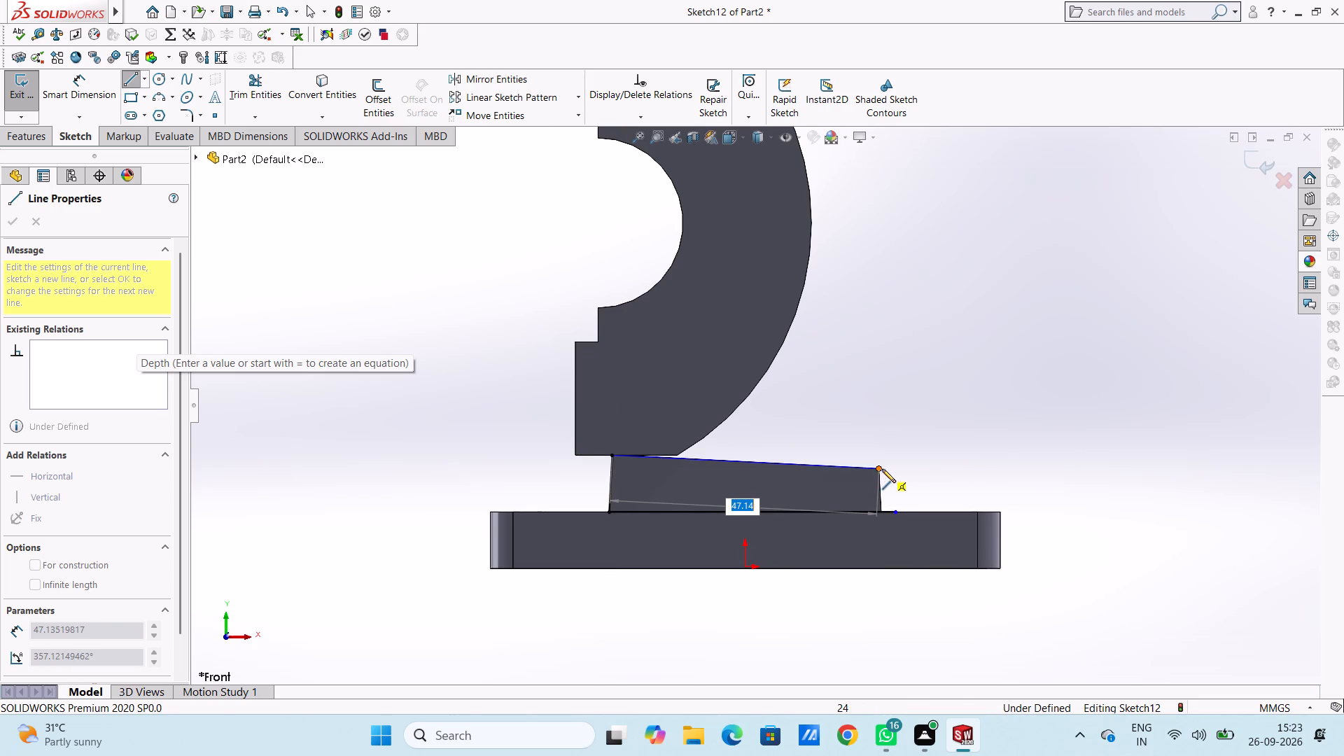
click(895, 463)
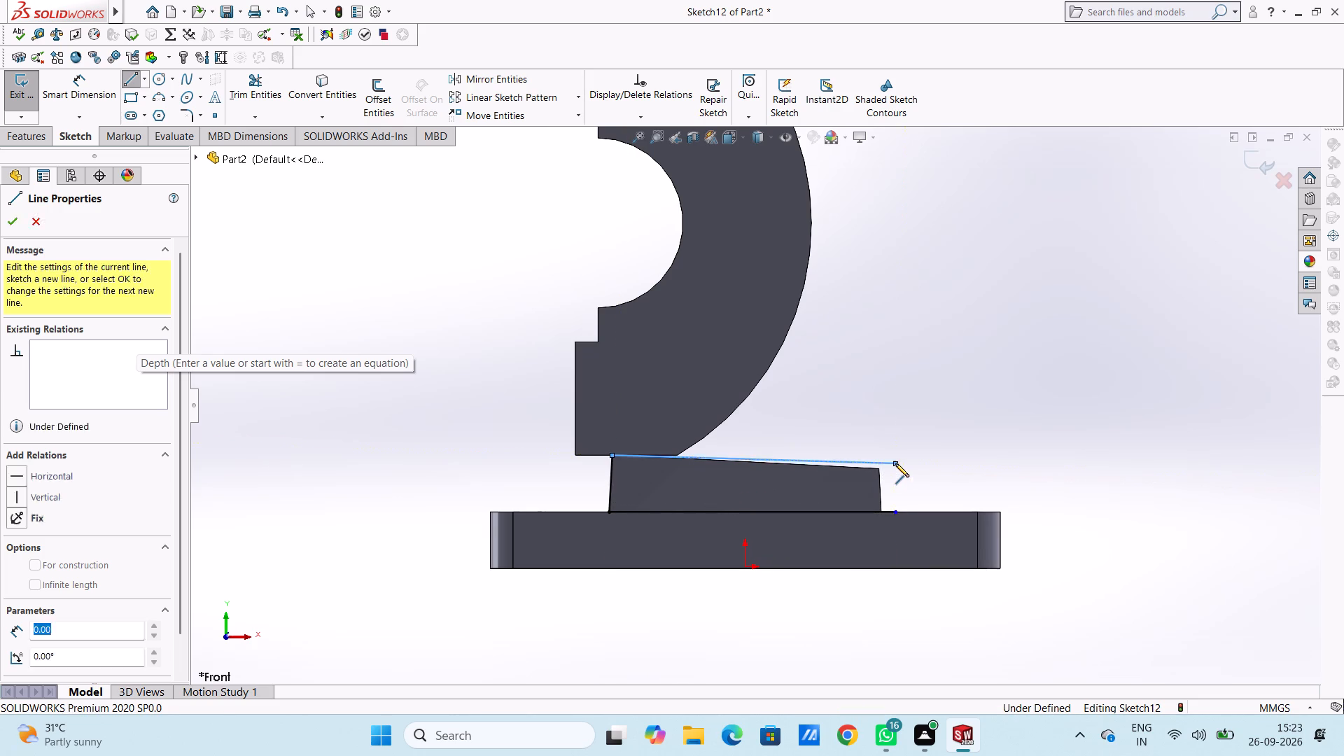
click(896, 512)
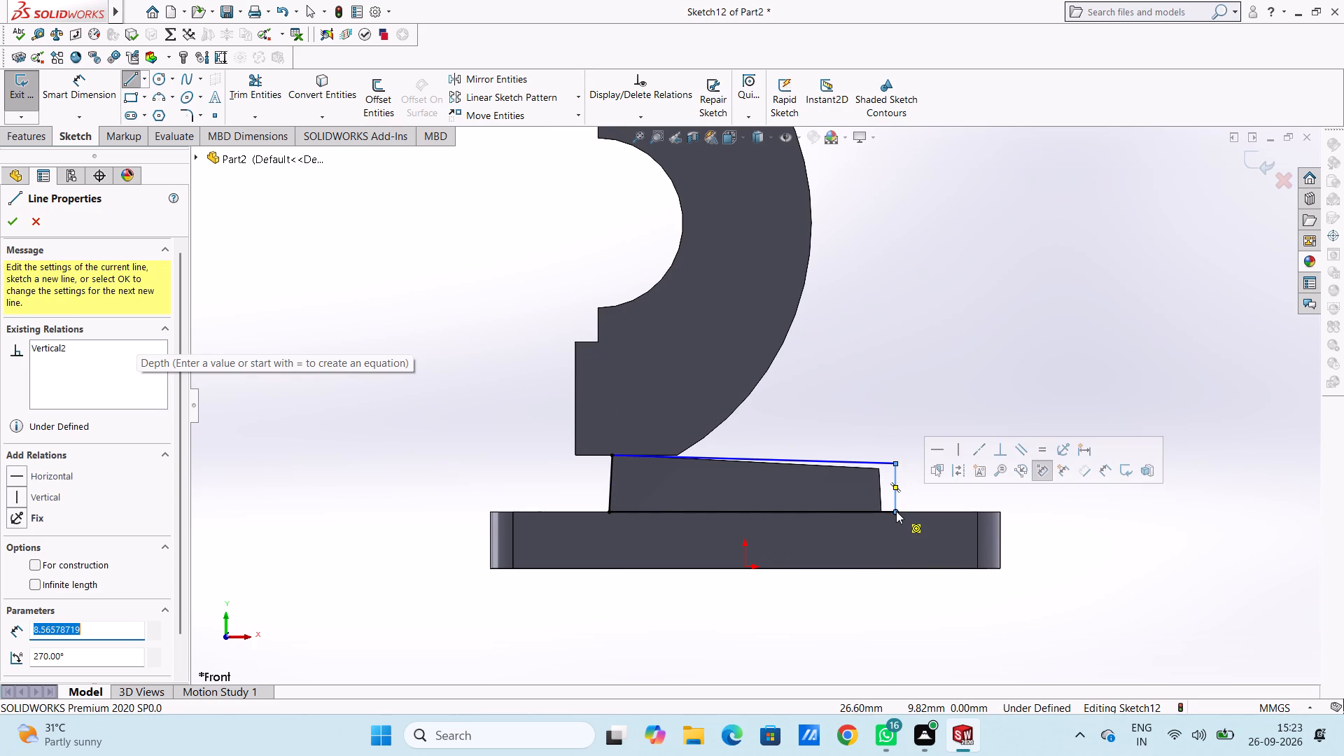
key(Escape)
key(Escape)
Cut the drafted block with the closed profile using a blind Extruded Cut, trying 10 mm and settling on a depth of 15 mm.
middle_drag(445, 352, 566, 354)
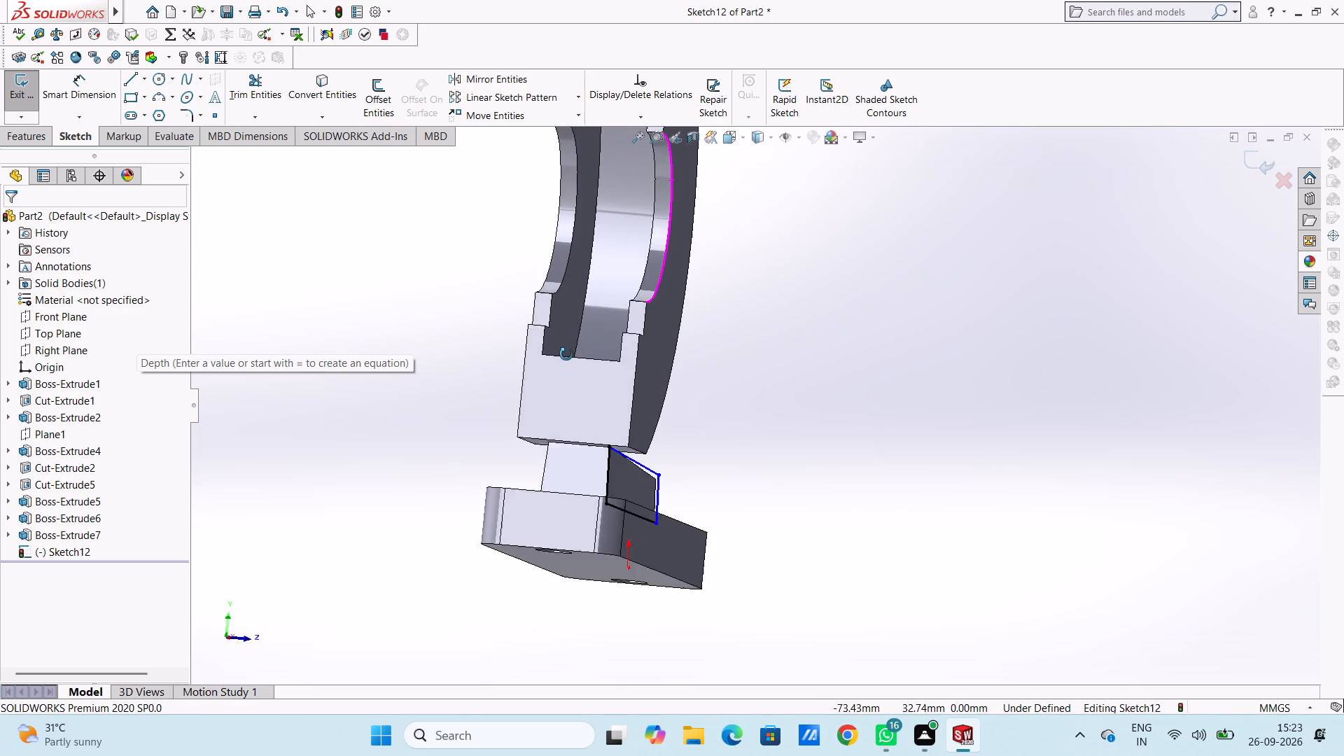
middle_drag(566, 354, 563, 364)
click(29, 134)
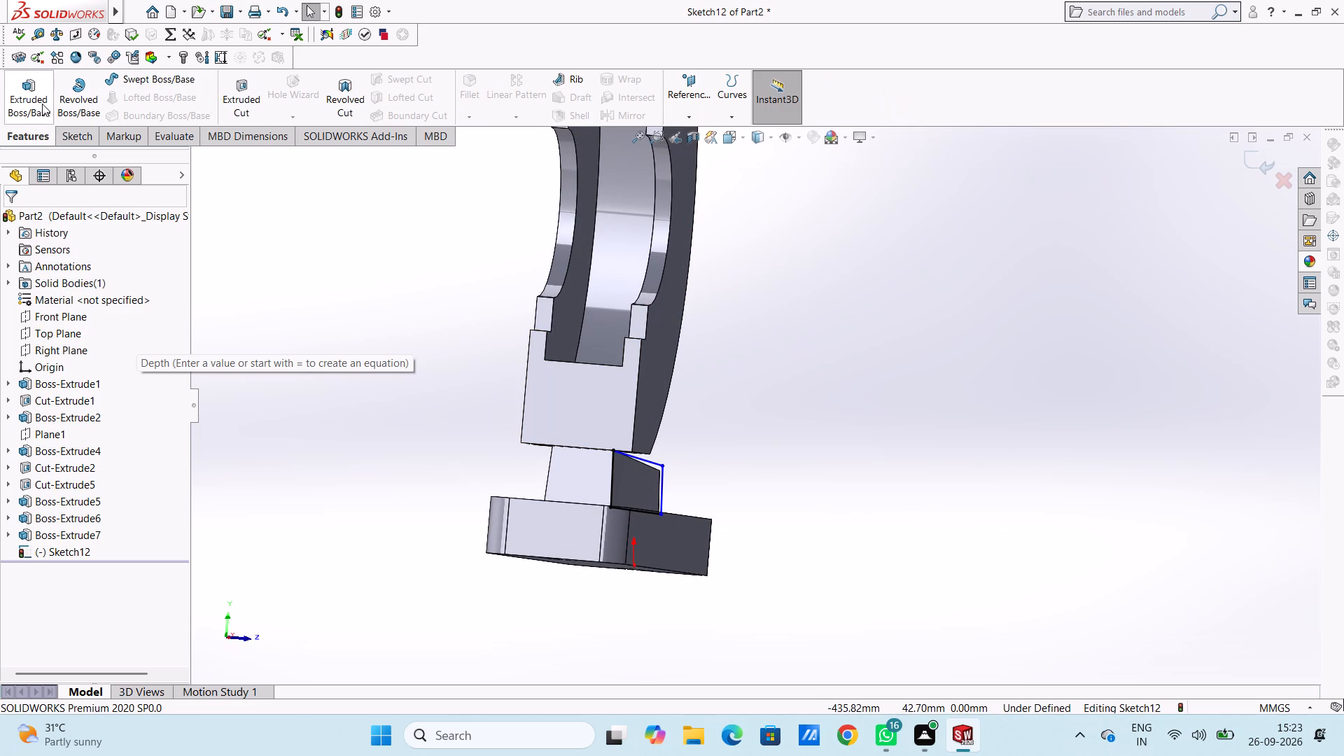
click(246, 84)
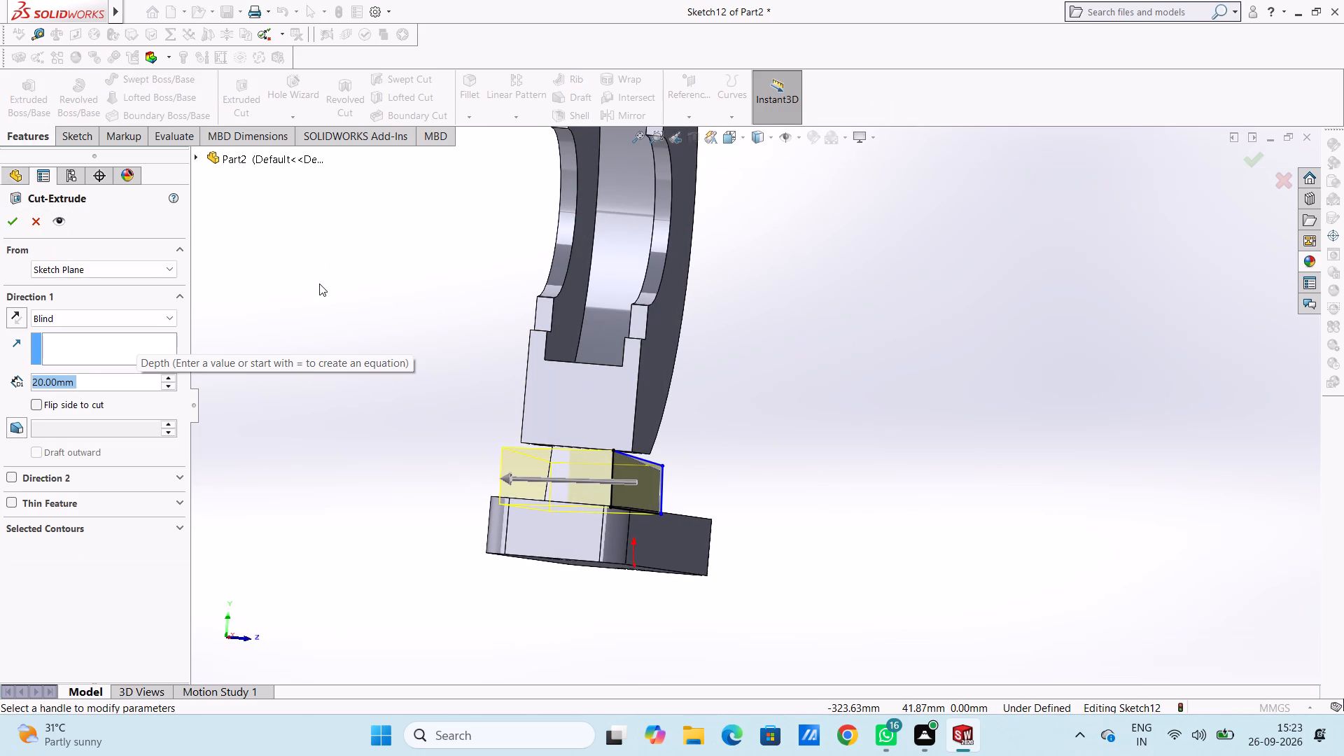
scroll(328, 289, down, 1)
middle_drag(332, 290, 351, 330)
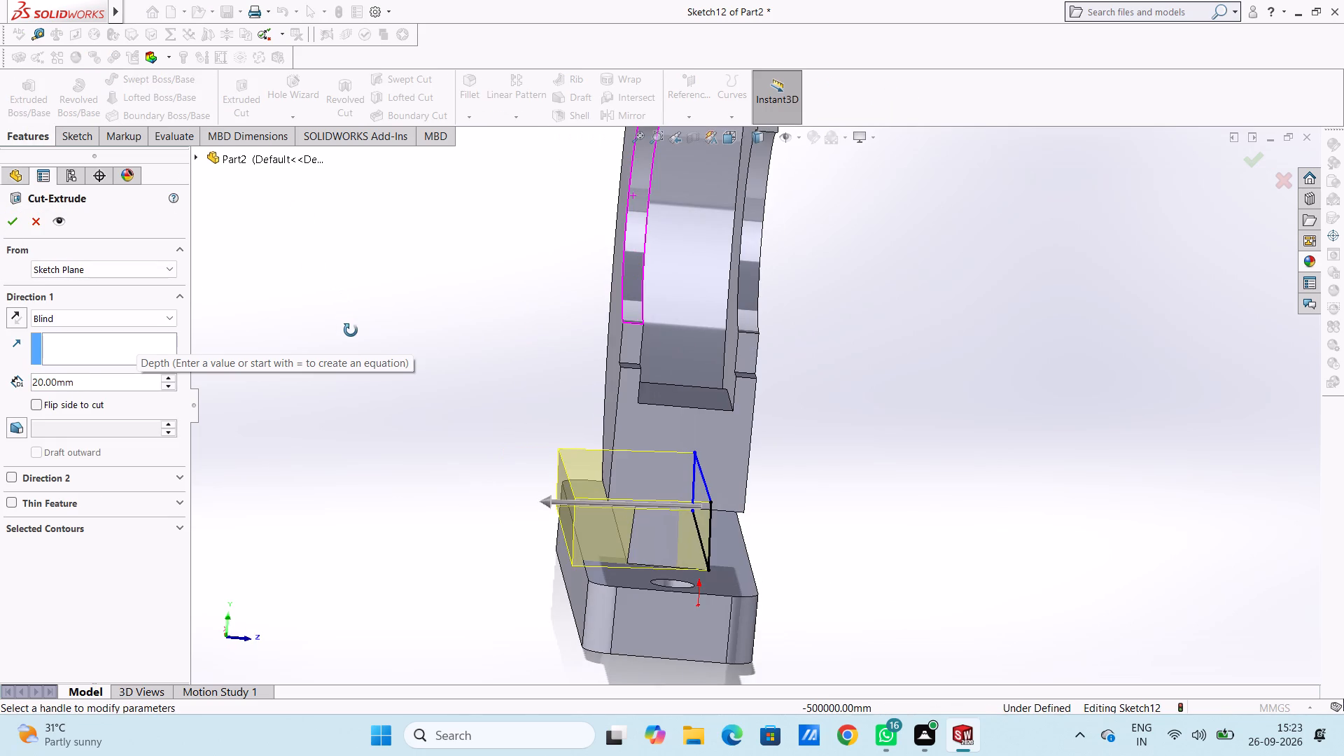
middle_drag(351, 330, 339, 308)
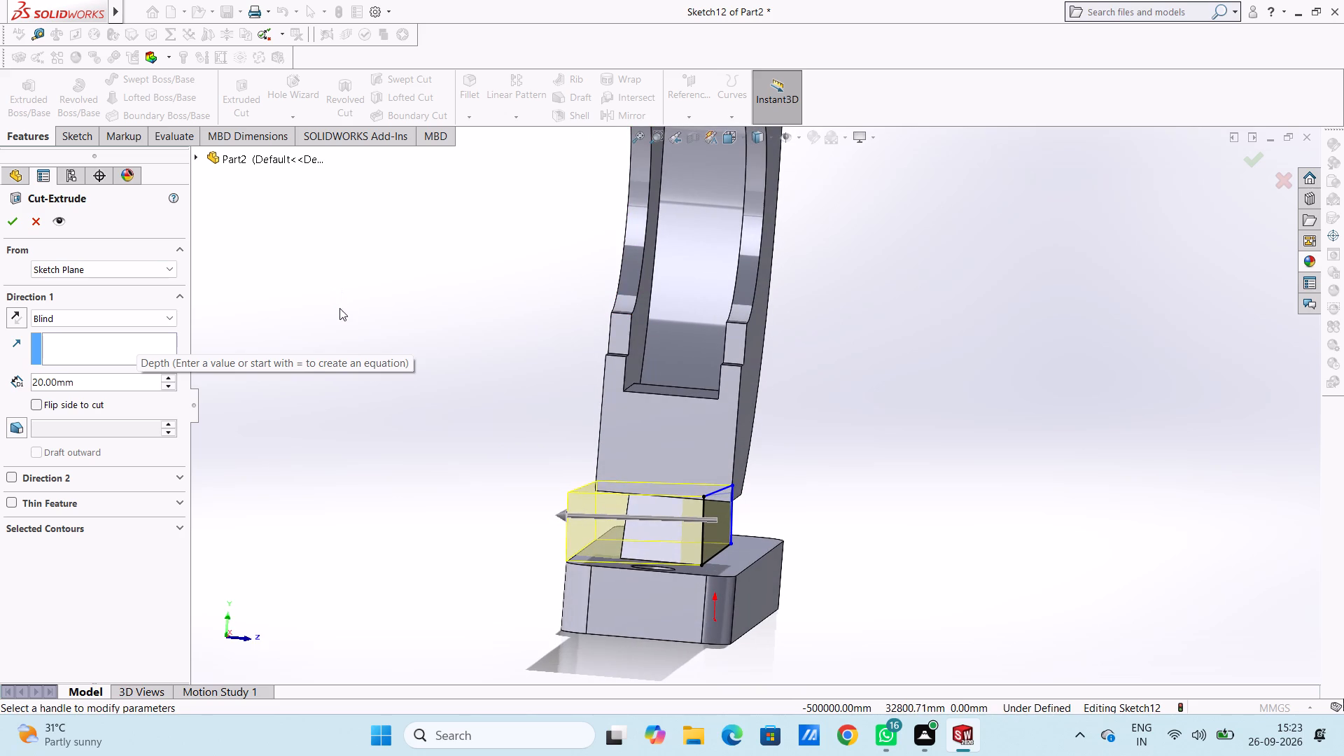
double_click(103, 375)
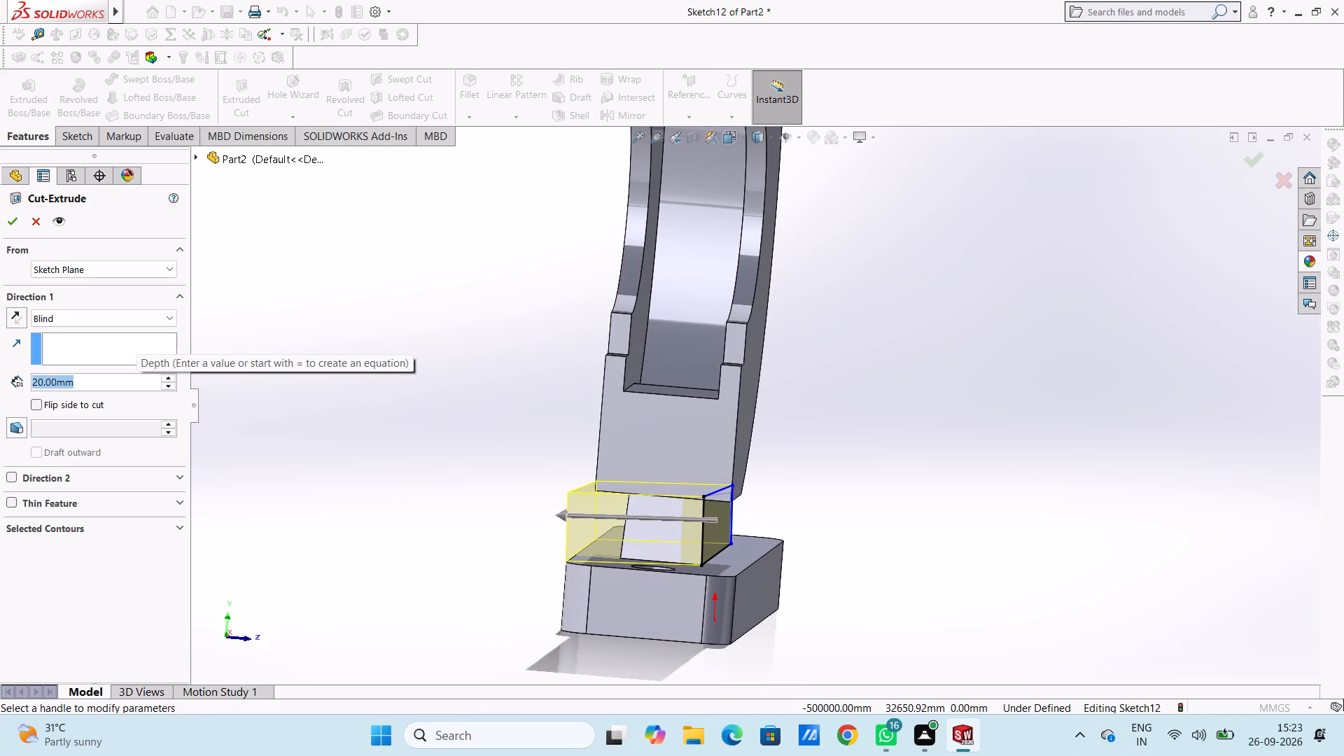
text(10)
key(Return)
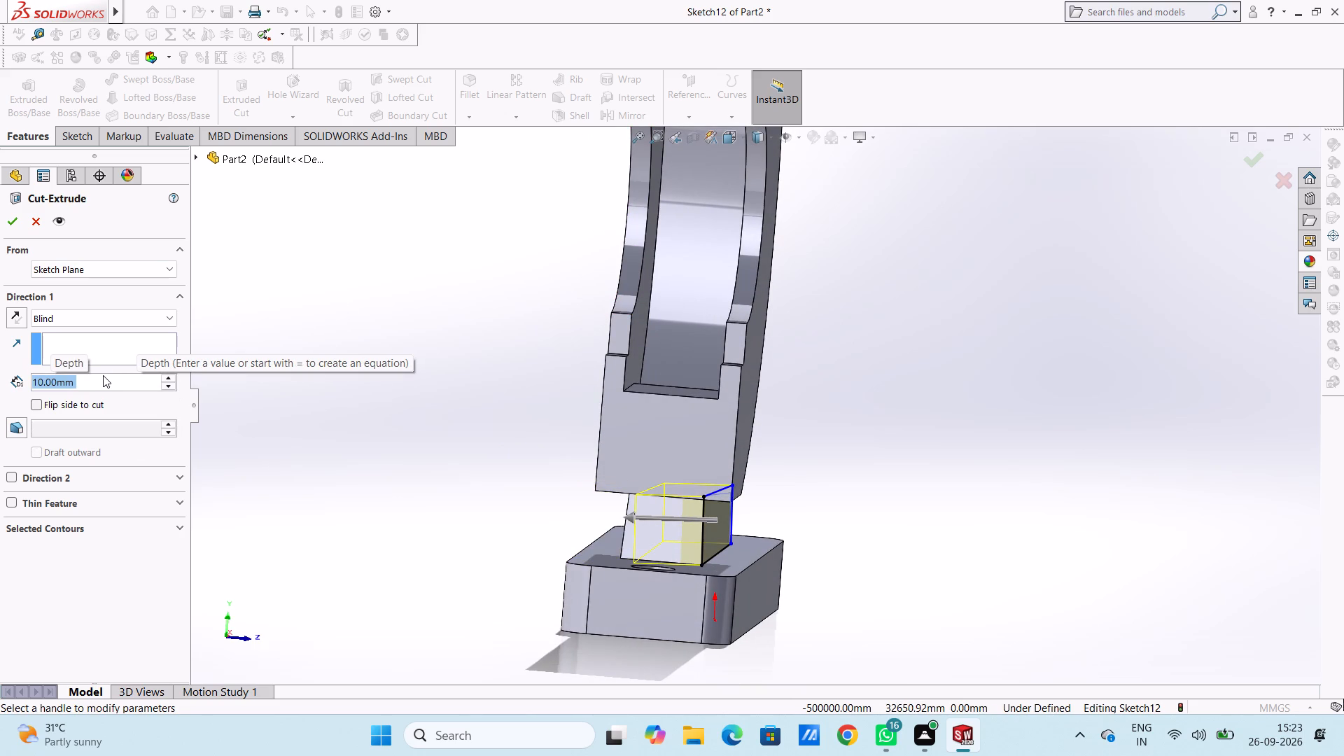
text(15)
key(Return)
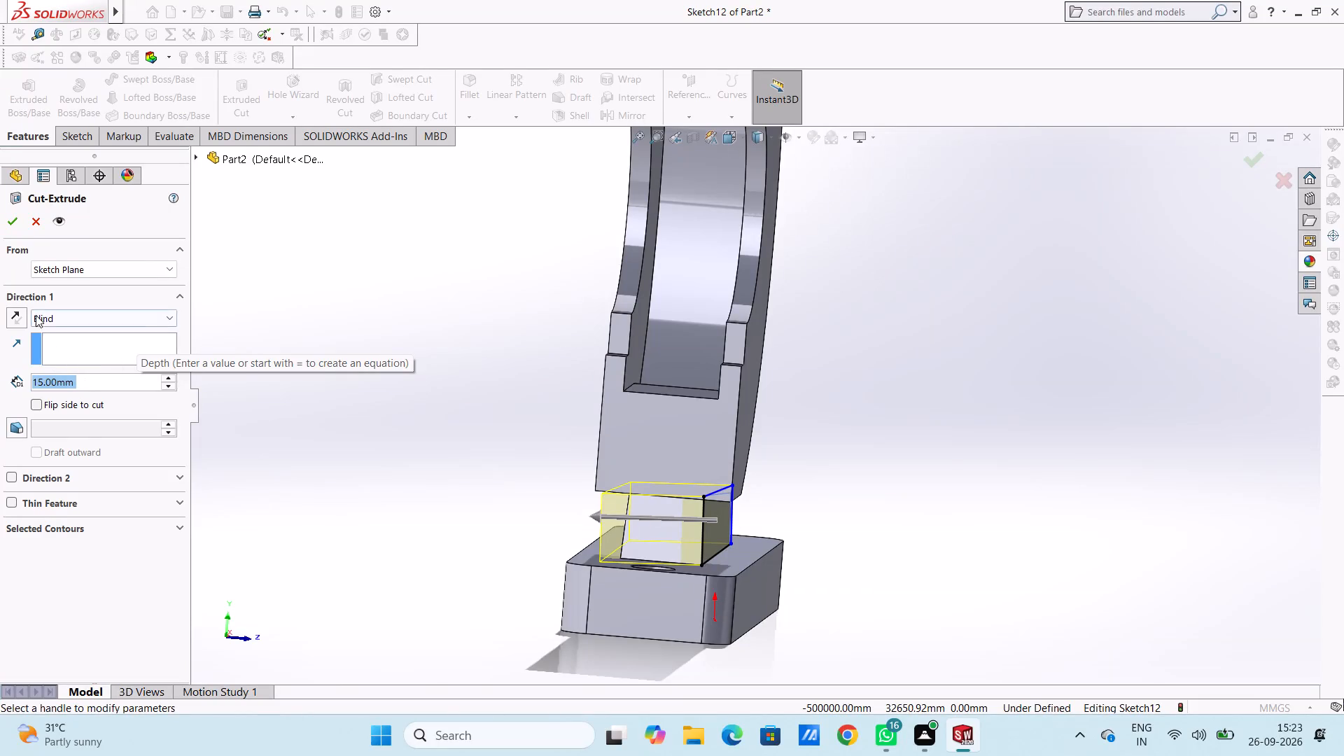
click(13, 225)
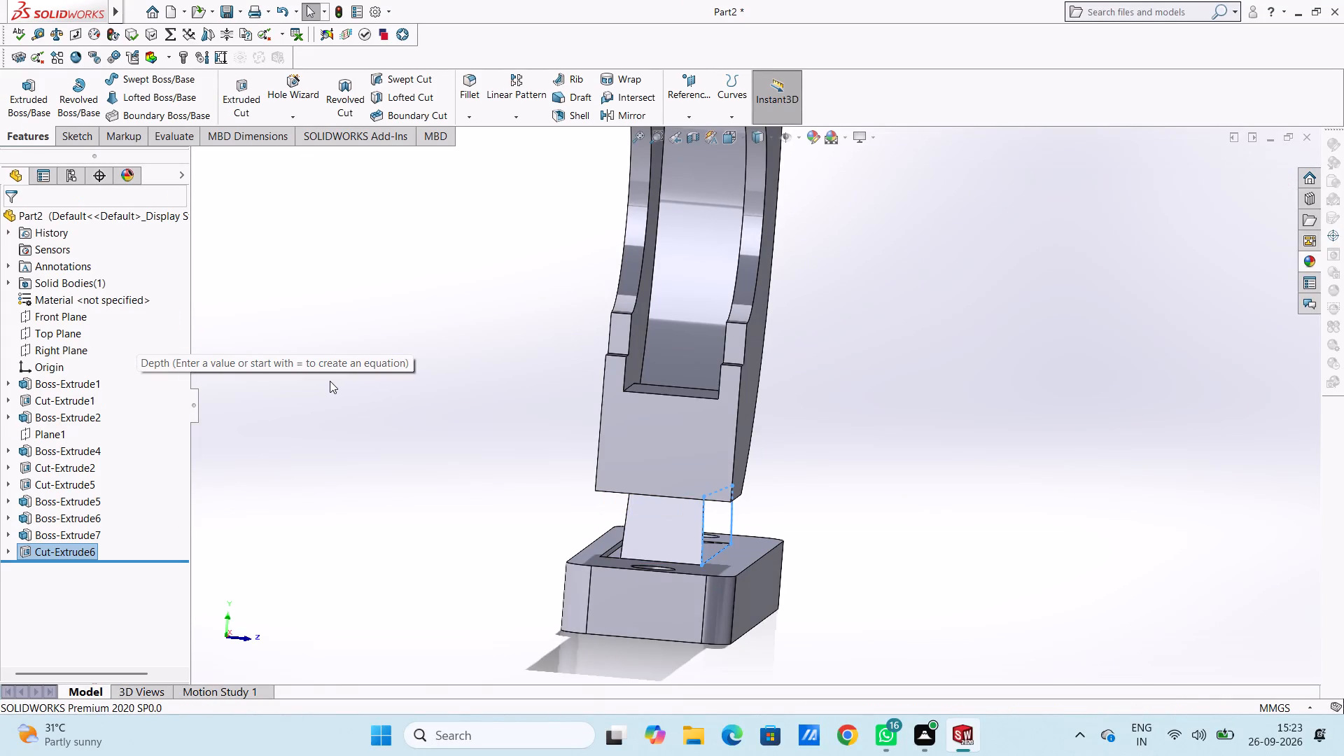
click(330, 381)
middle_drag(428, 340, 413, 340)
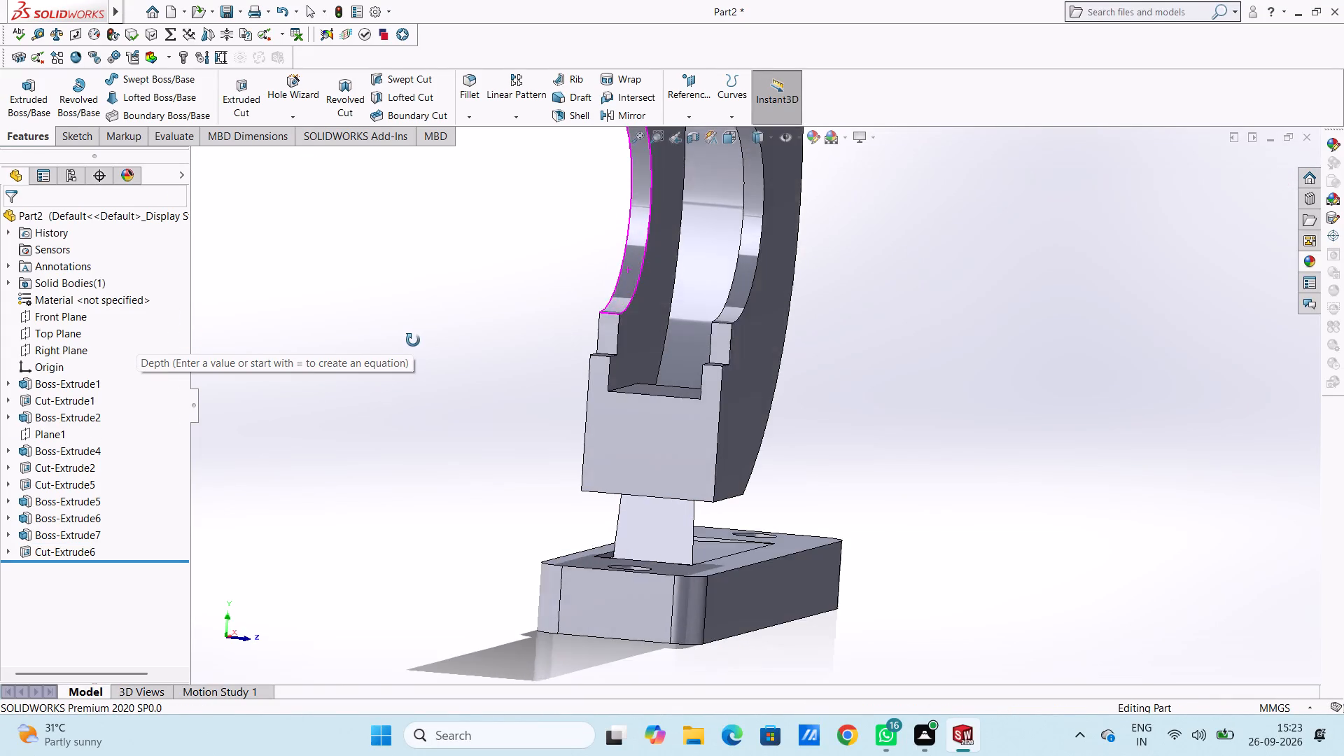
Check the drafted block from several sides and undo its 15 mm extruded cut, going back to the profile sketch.
middle_drag(413, 340, 293, 326)
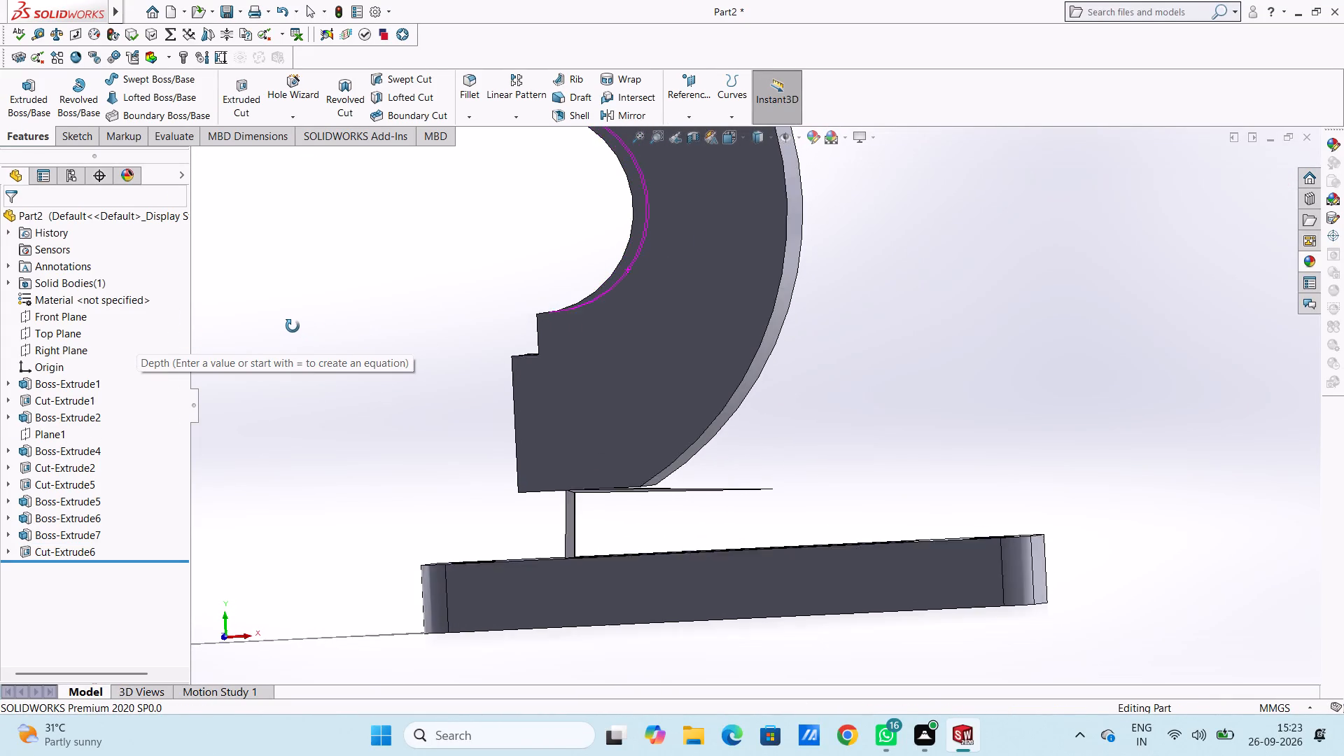
middle_drag(293, 326, 297, 310)
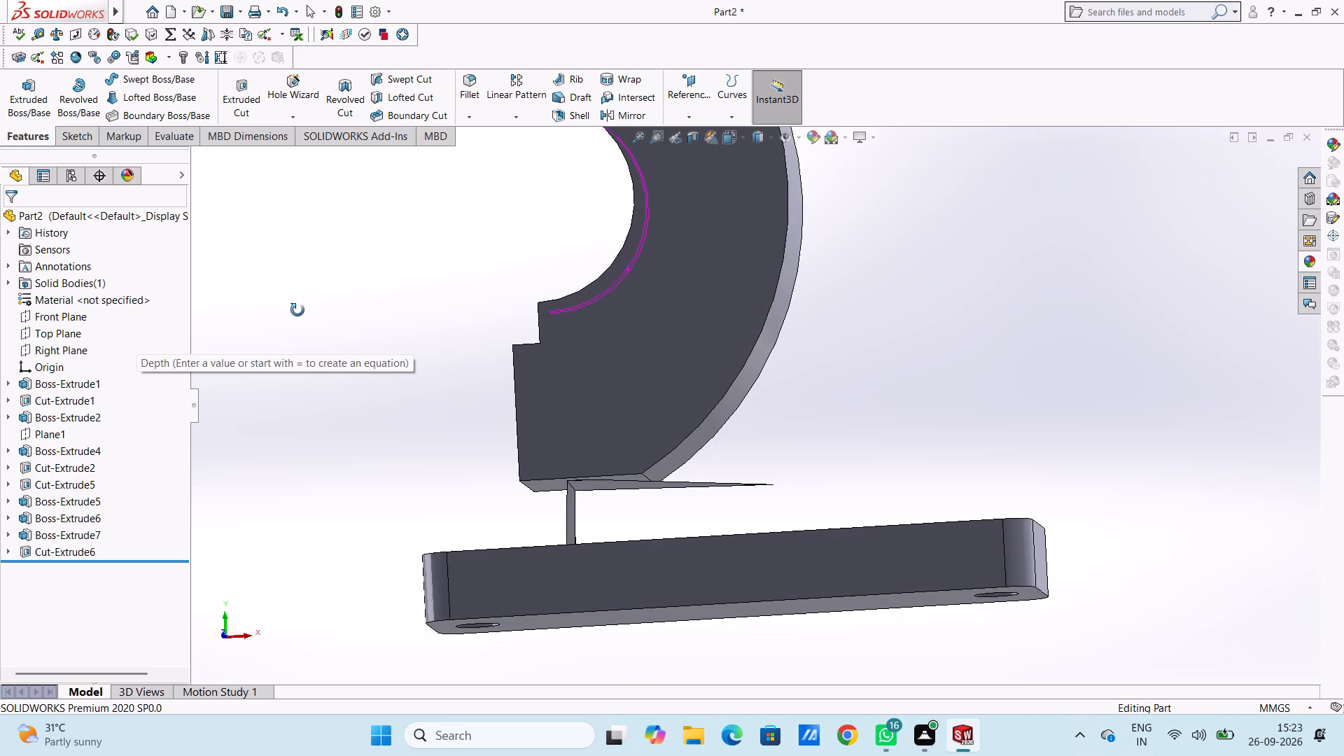
middle_drag(297, 310, 305, 316)
key(ctrl+z)
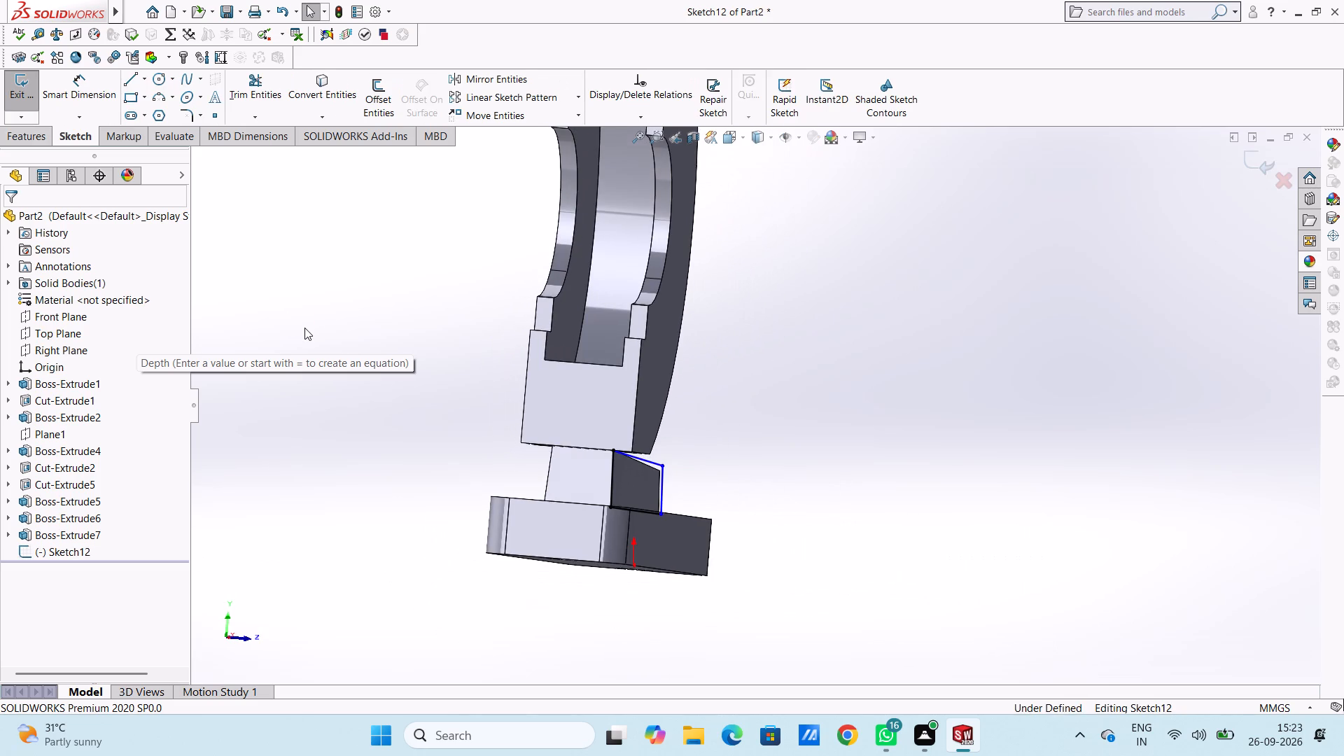
Delete the cut profile's horizontal bottom line and its sloped top line, leaving the two upright side lines.
key(ctrl+1)
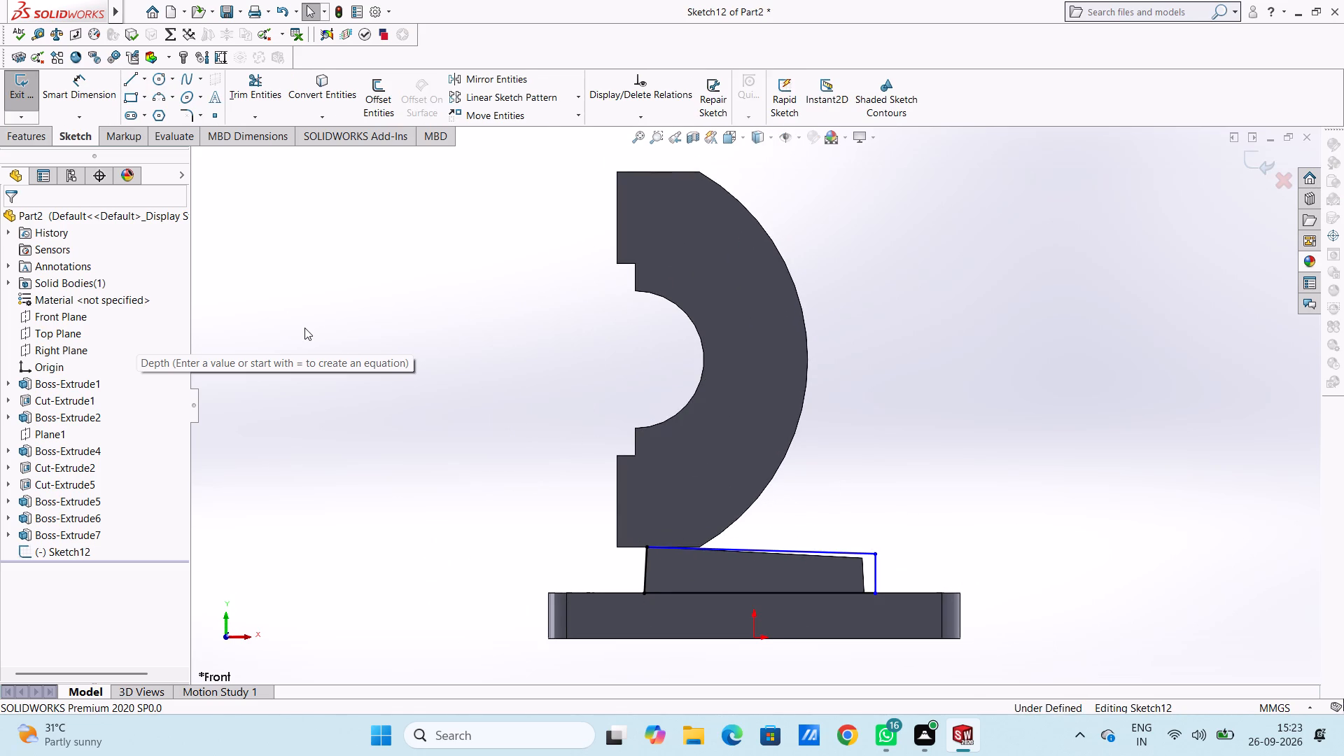
scroll(609, 545, down, 1)
scroll(738, 575, down, 2)
scroll(790, 529, up, 2)
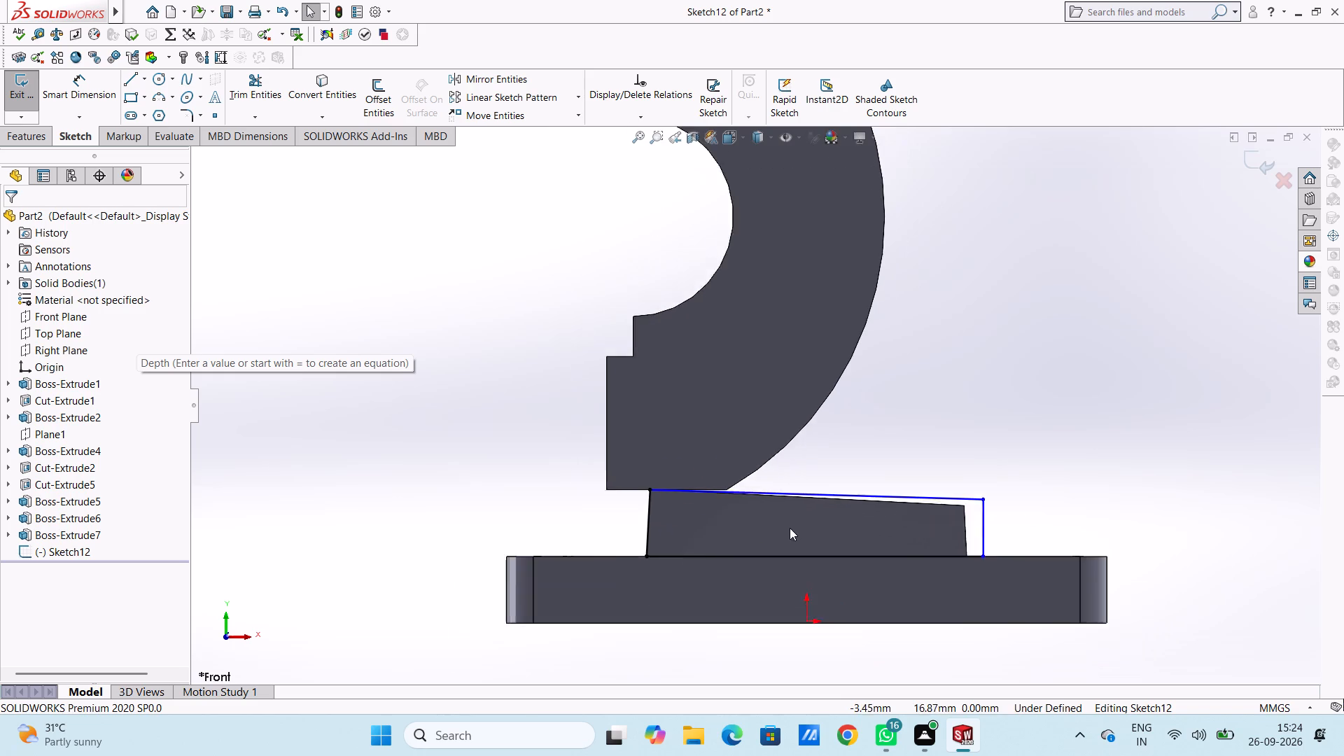
scroll(848, 517, down, 5)
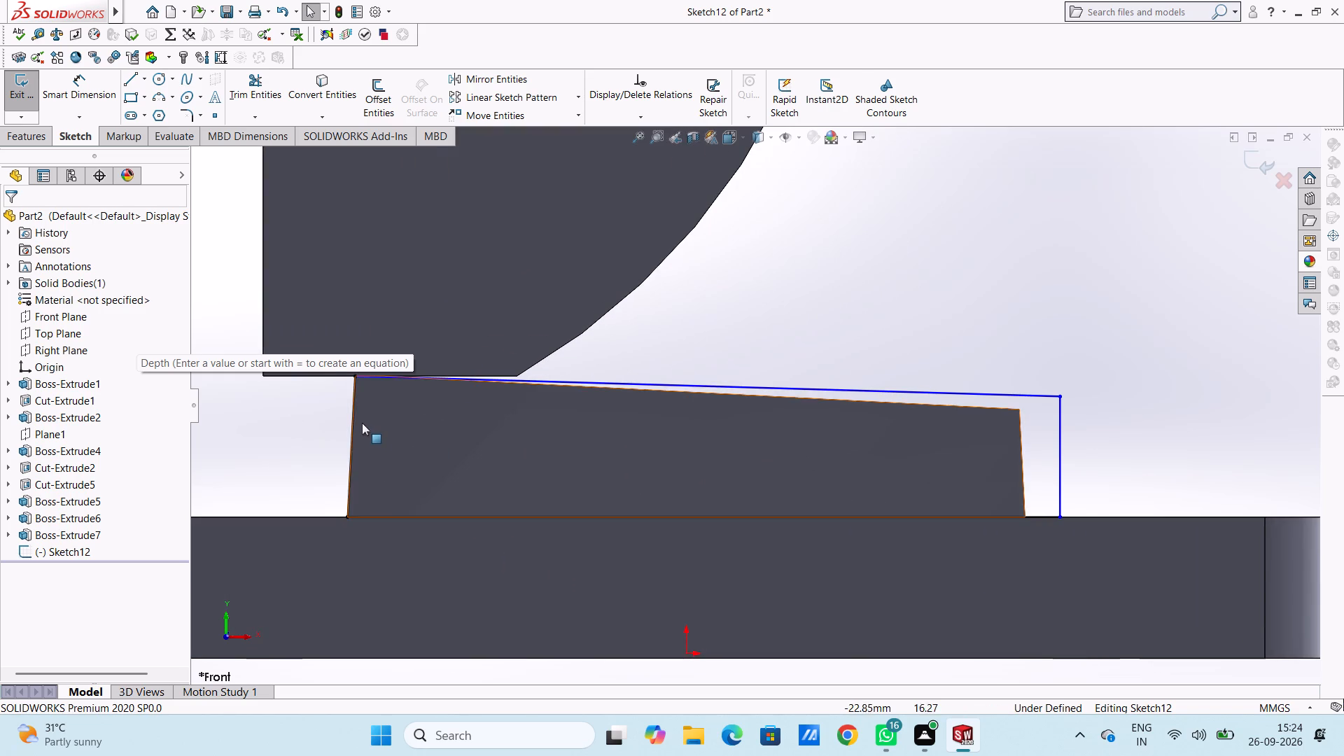
click(352, 417)
click(410, 514)
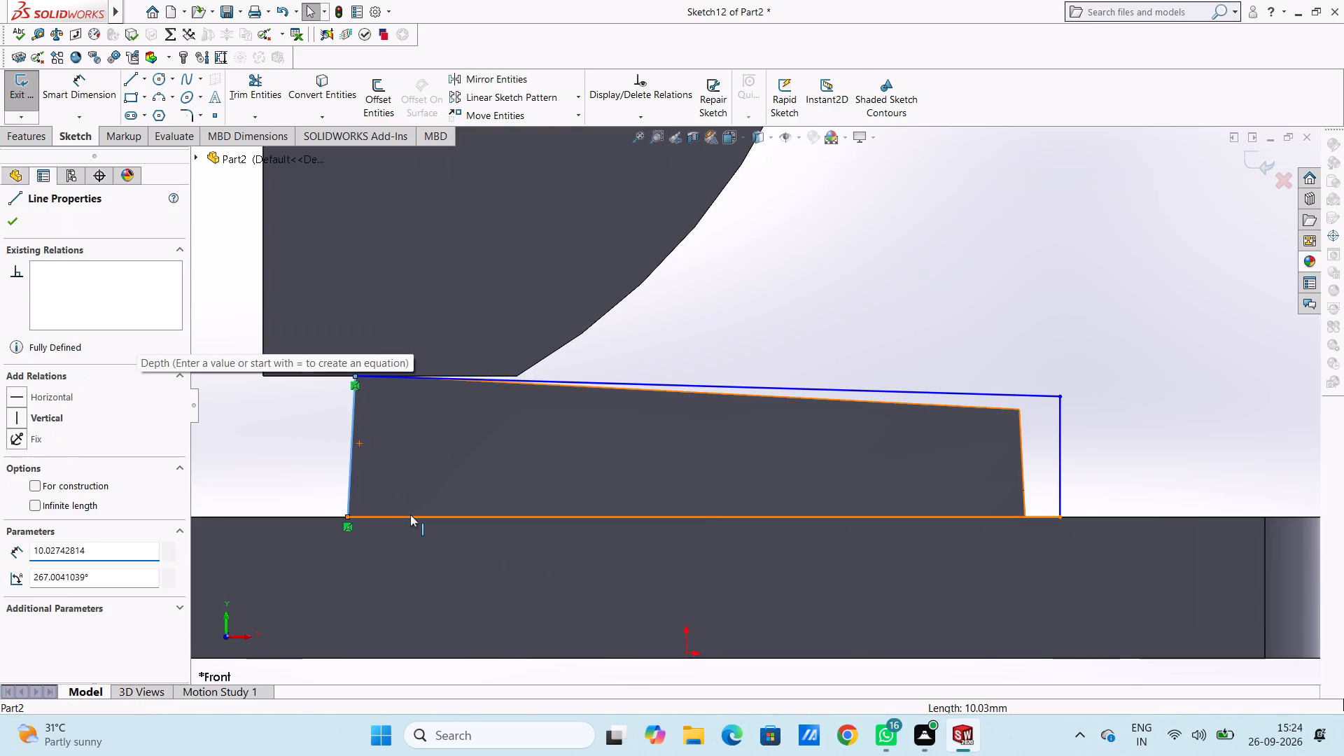
key(Delete)
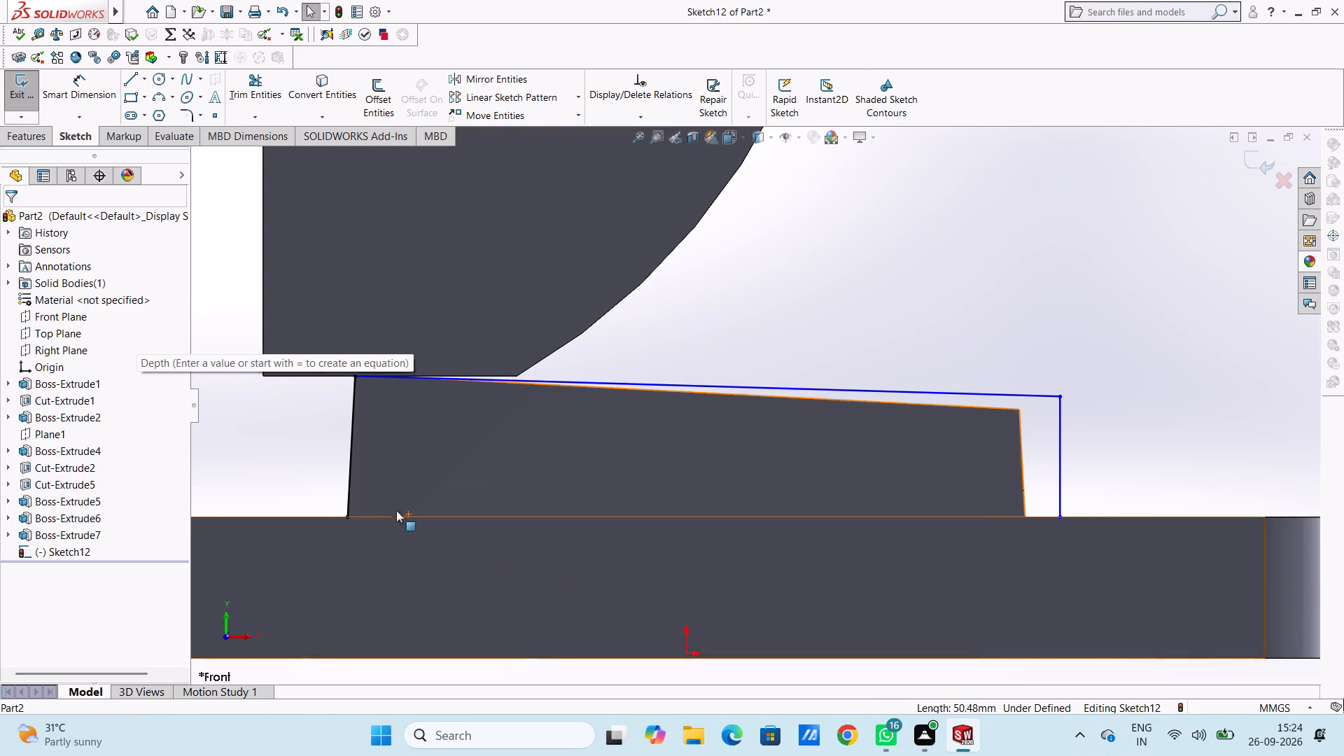
click(627, 386)
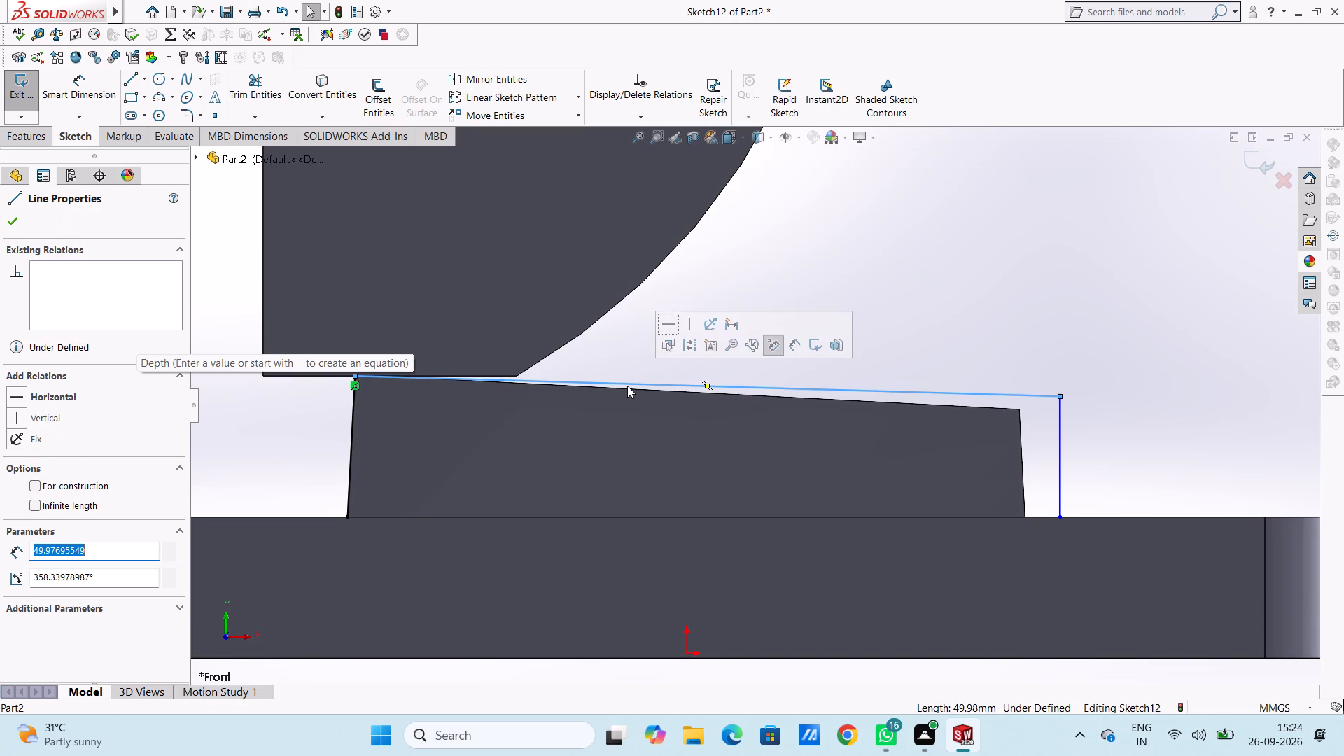
key(Delete)
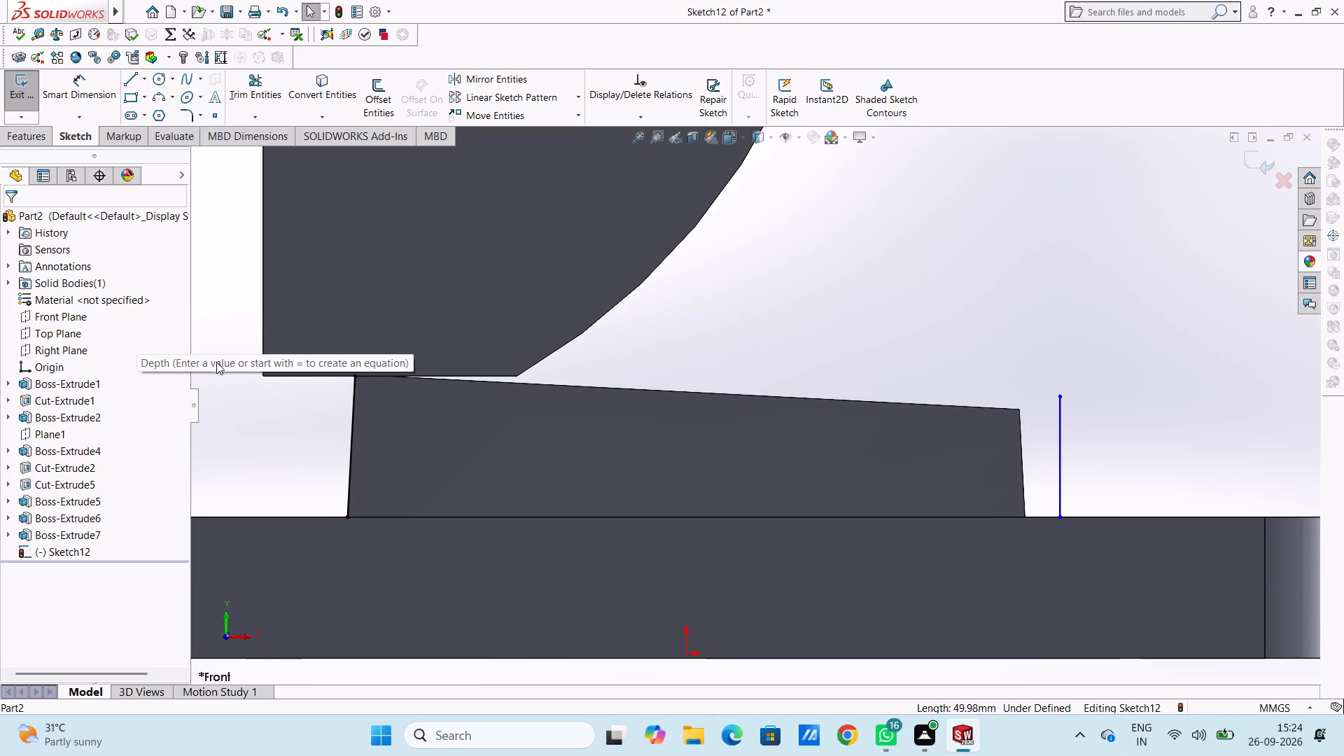
key(Escape)
key(Escape)
key(Escape)
click(230, 364)
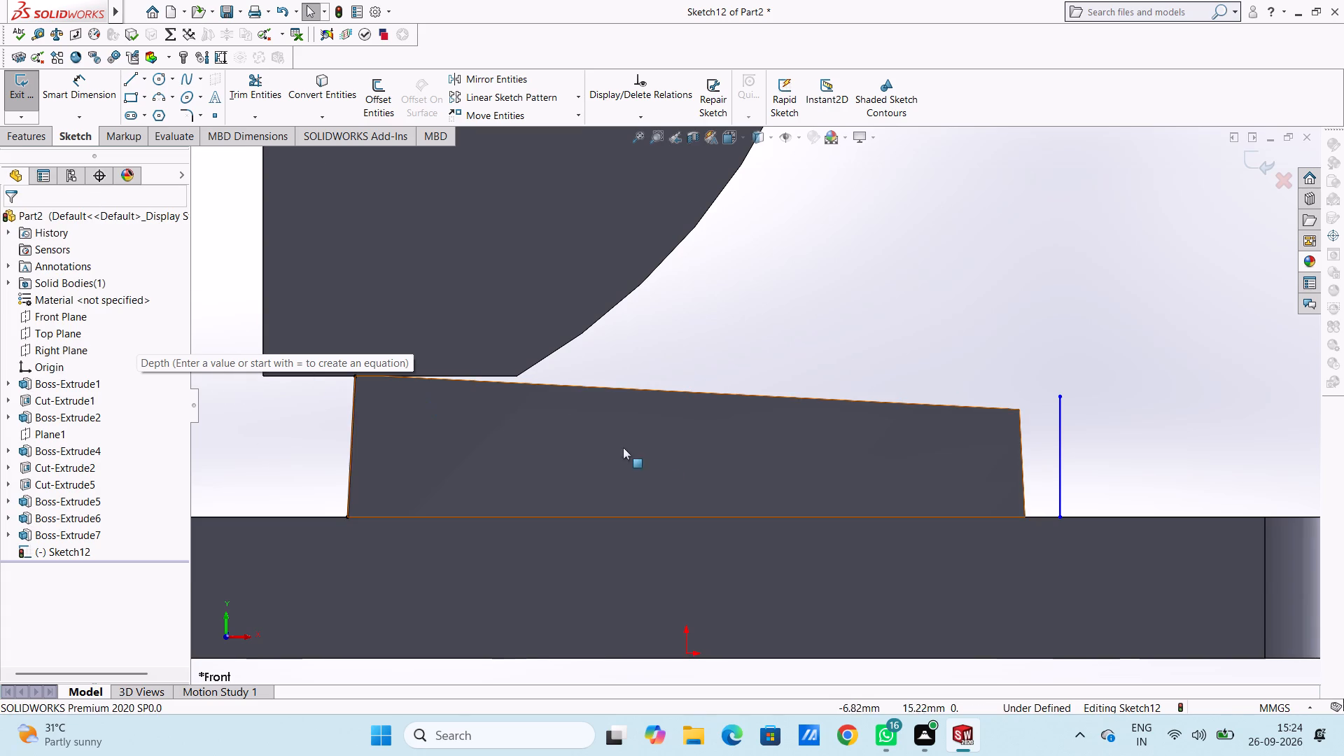
Sketch a horizontal line about 13 mm from the arc housing's lower corner past the block's side, then a vertical line about 10 mm down to the base plate.
click(130, 80)
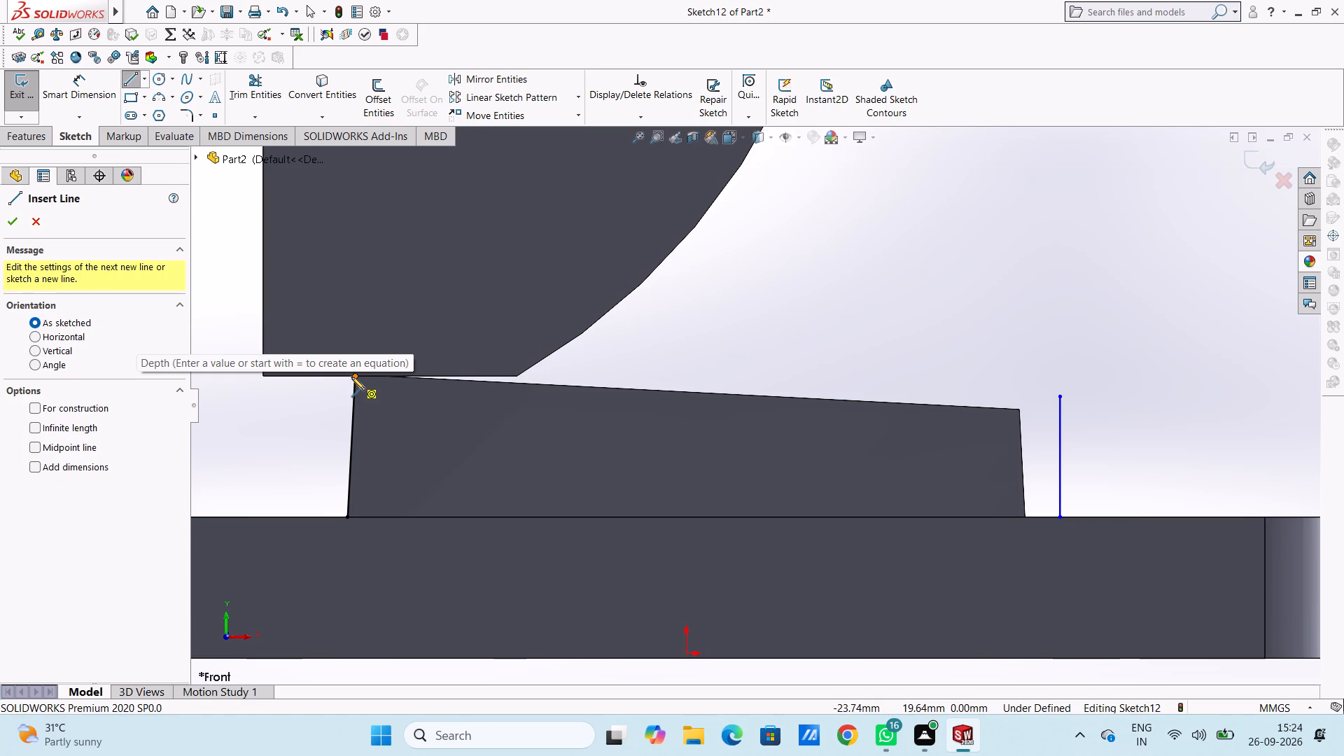
scroll(351, 377, up, 2)
scroll(460, 374, down, 4)
scroll(625, 386, up, 4)
scroll(764, 416, down, 2)
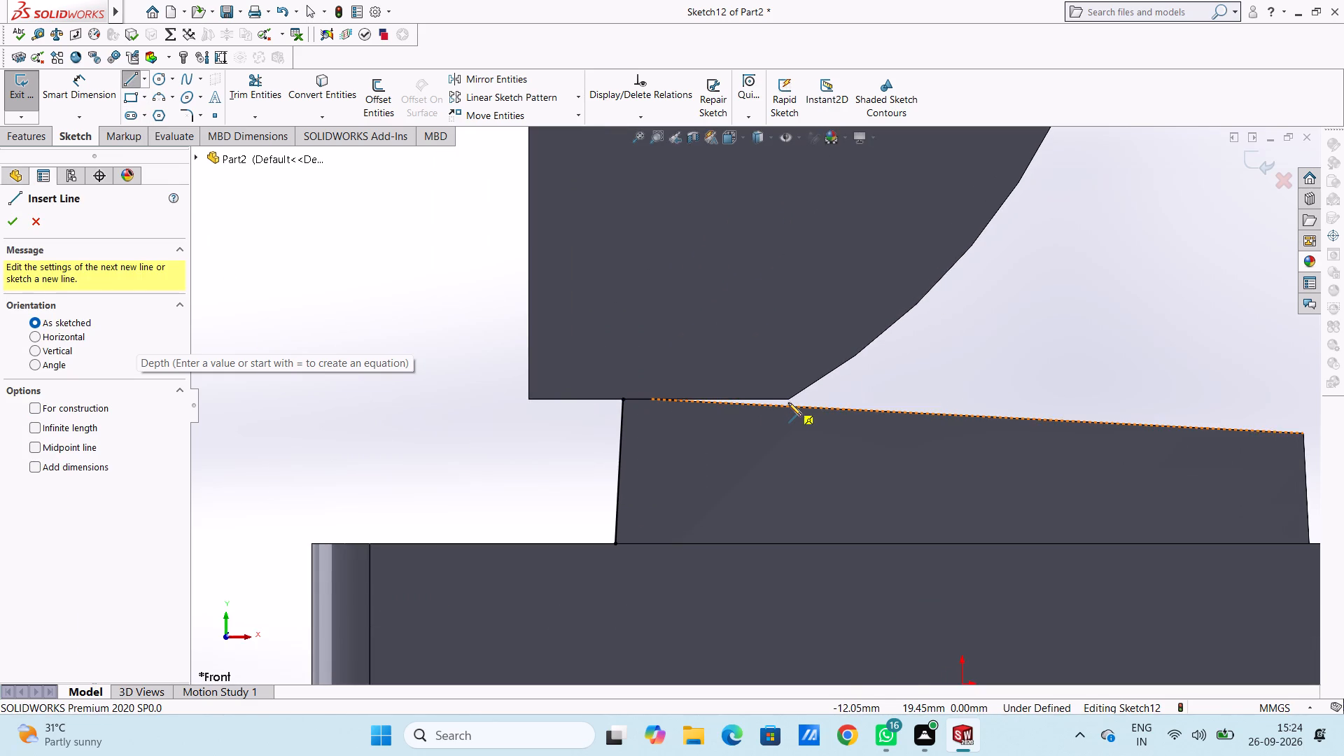
click(788, 398)
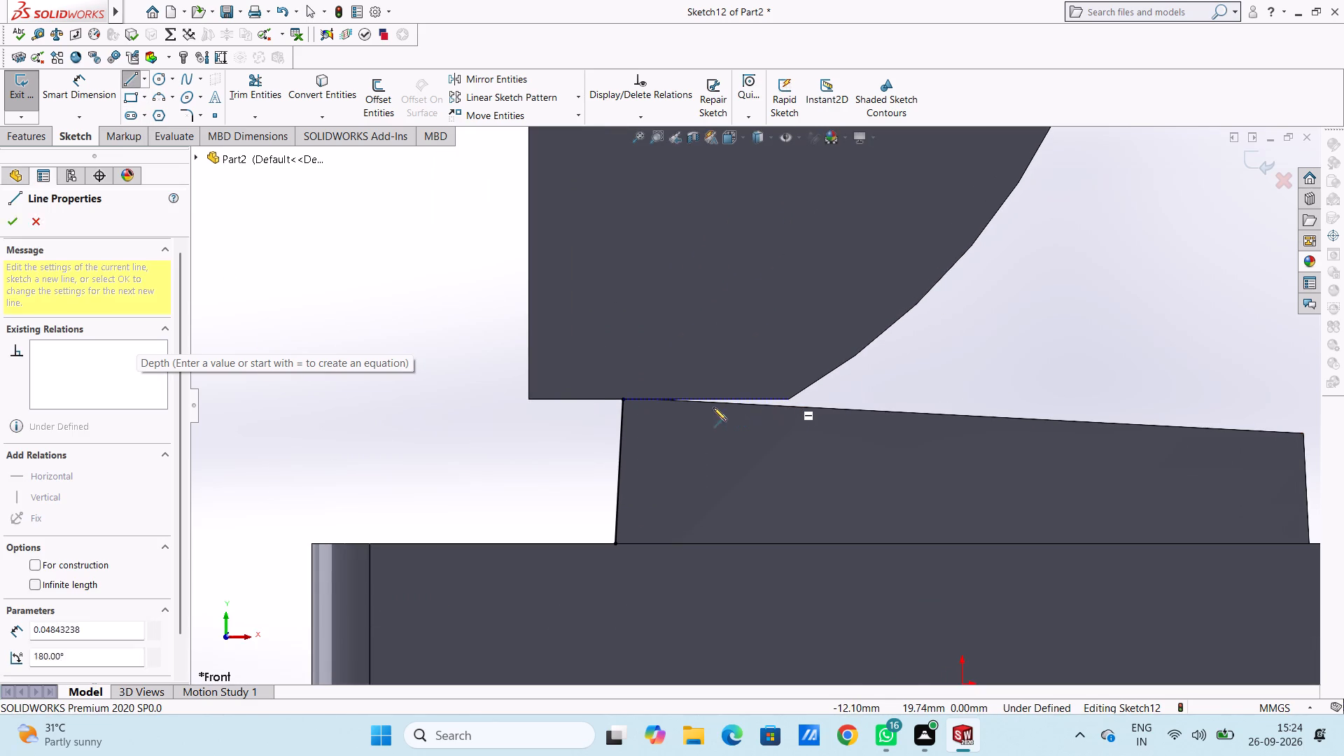
click(605, 398)
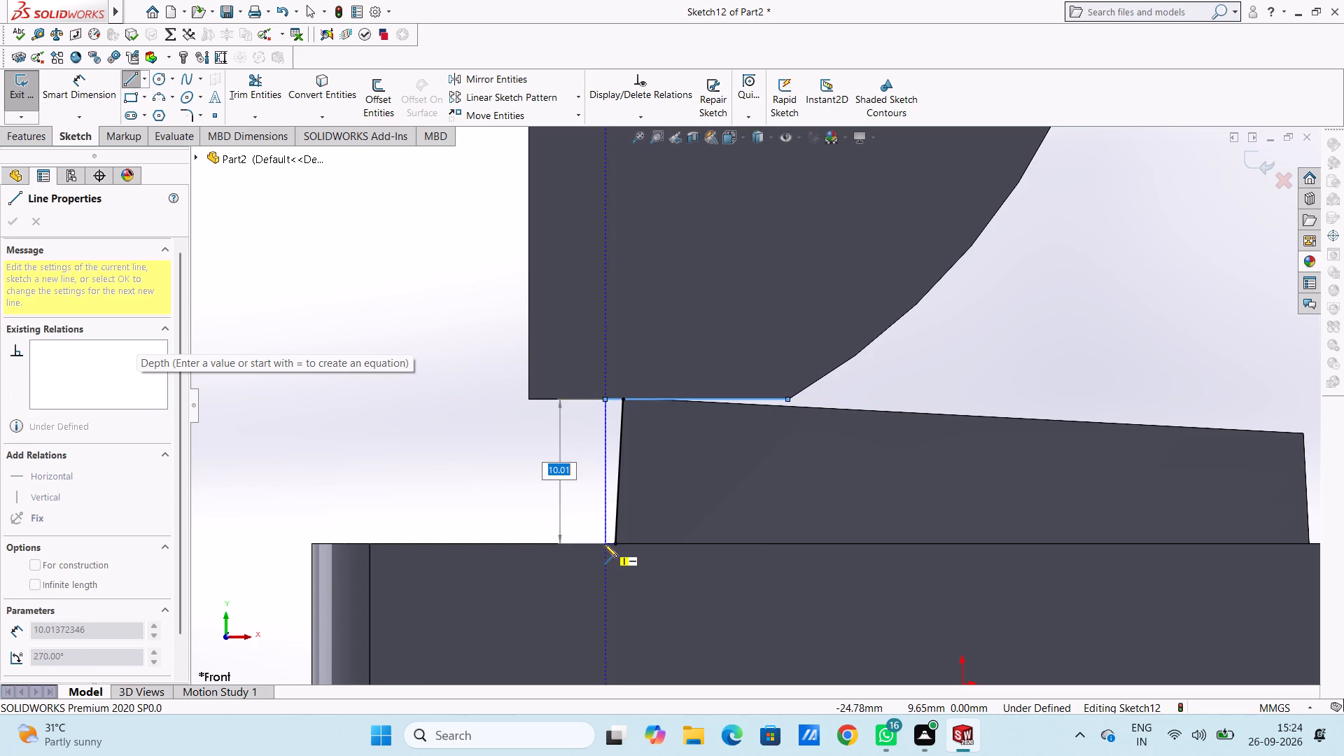
click(604, 544)
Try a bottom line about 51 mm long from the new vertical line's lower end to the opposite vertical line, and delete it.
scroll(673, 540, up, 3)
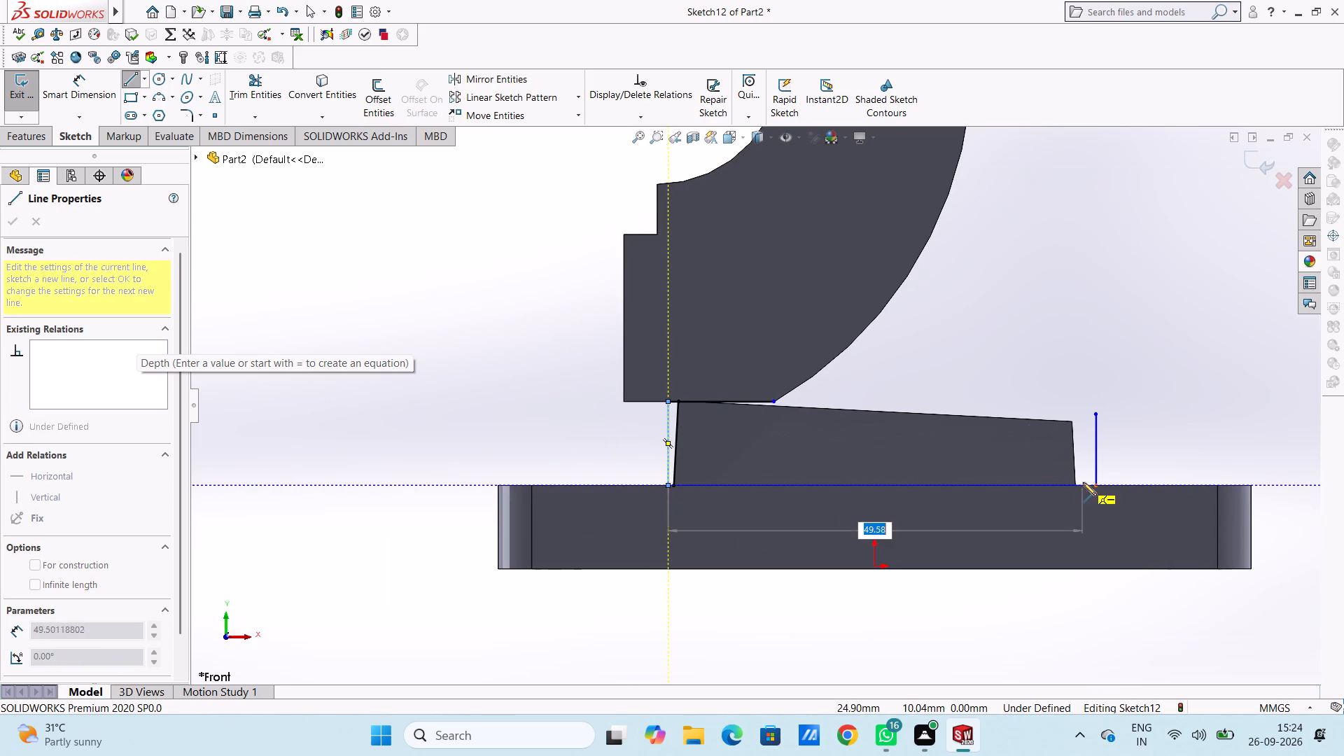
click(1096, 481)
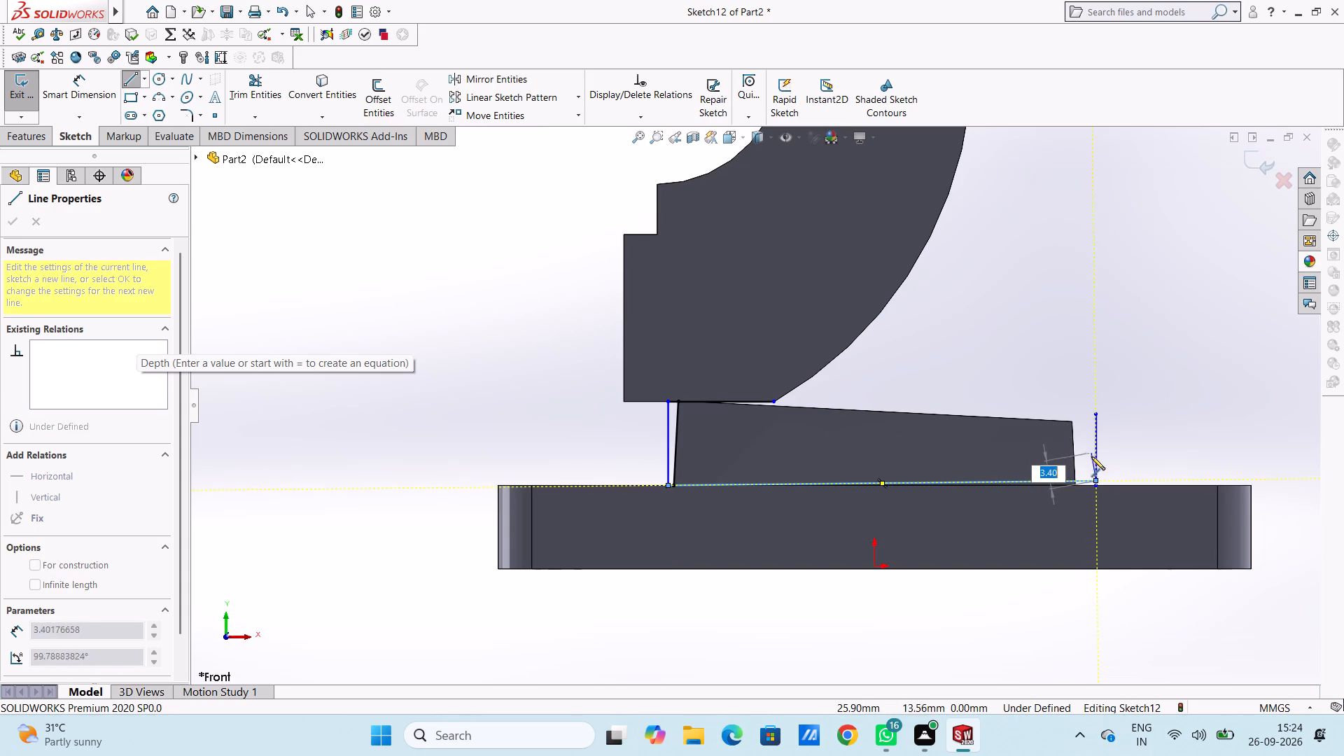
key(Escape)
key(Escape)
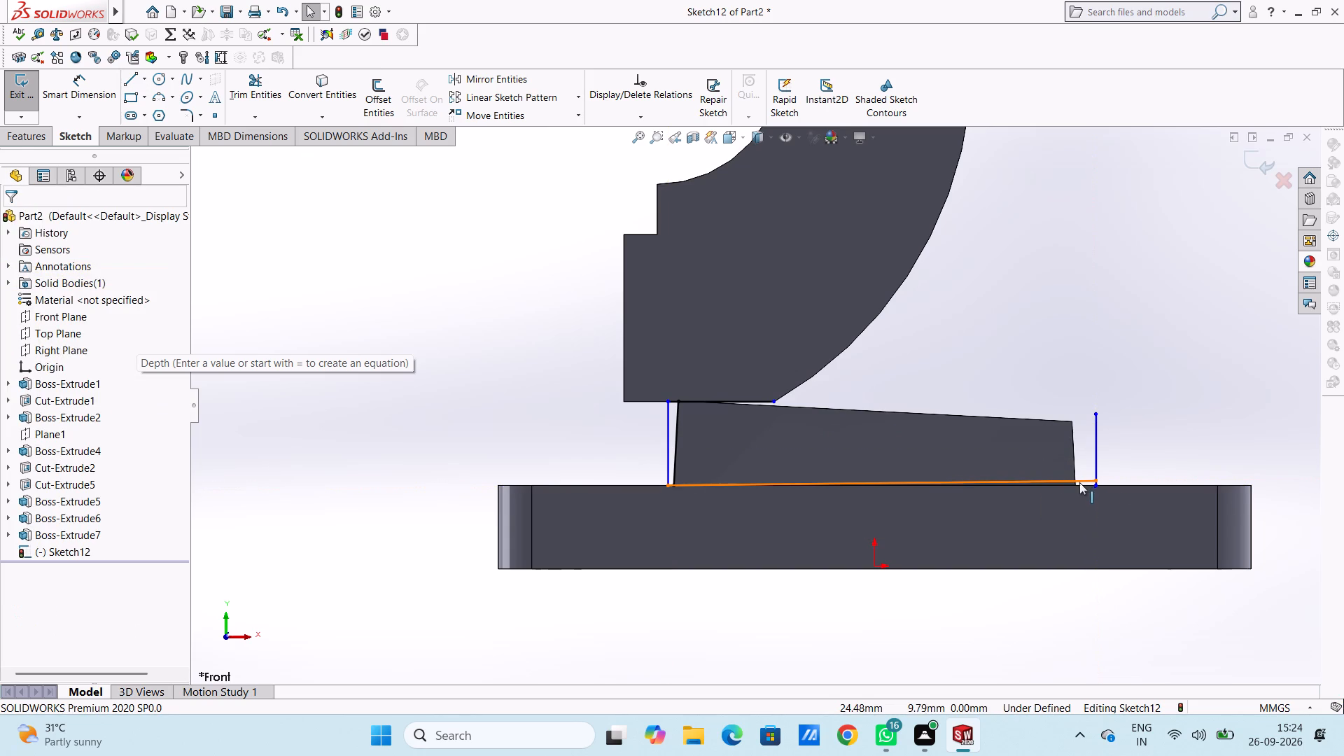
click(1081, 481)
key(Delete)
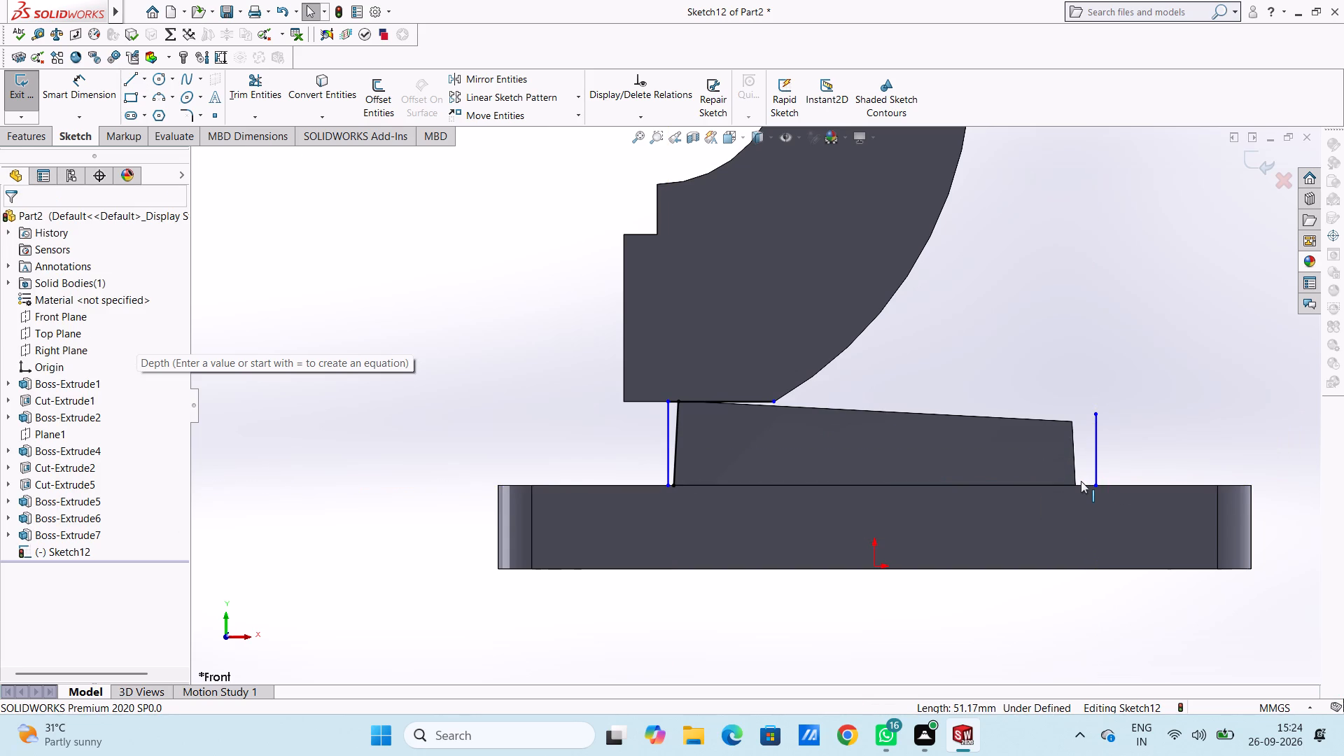
Close the profile with a horizontal bottom line about 51 mm long and a sloped top line about 39 mm from the housing's corner to the opposite vertical line.
click(130, 84)
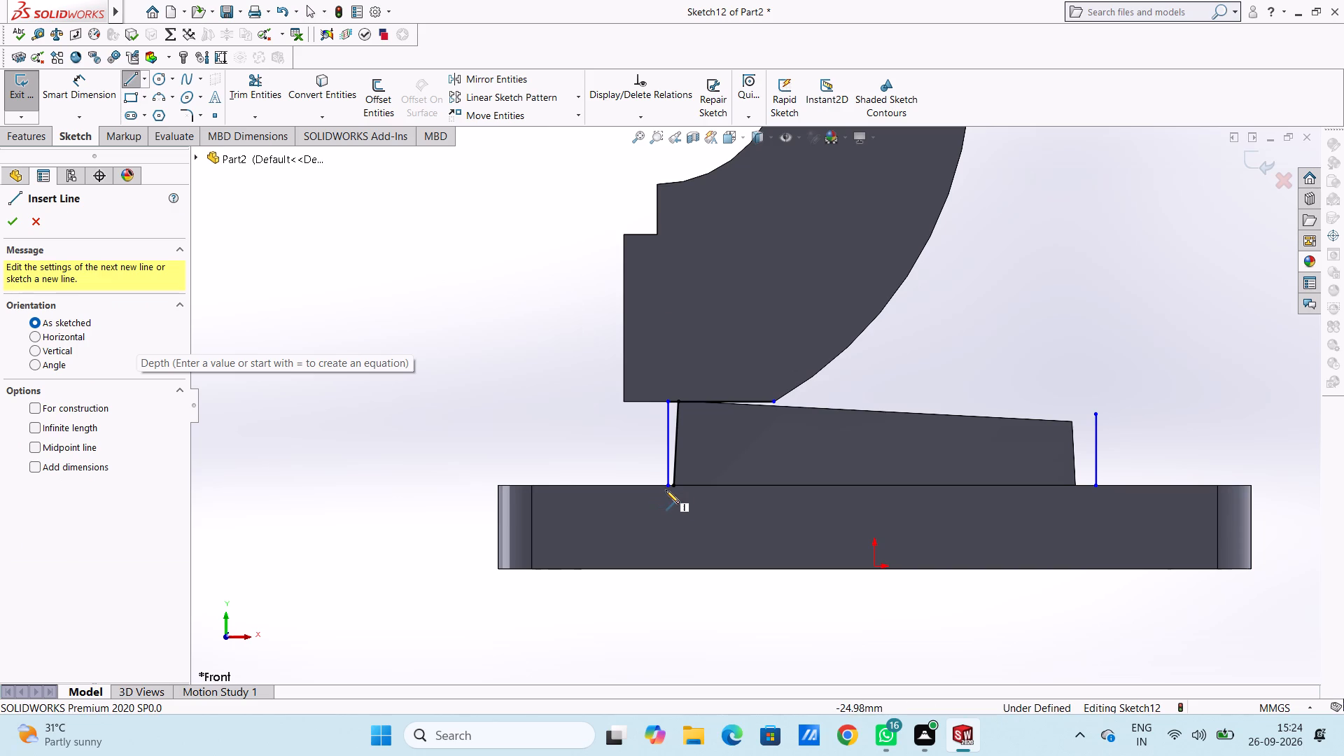
click(667, 488)
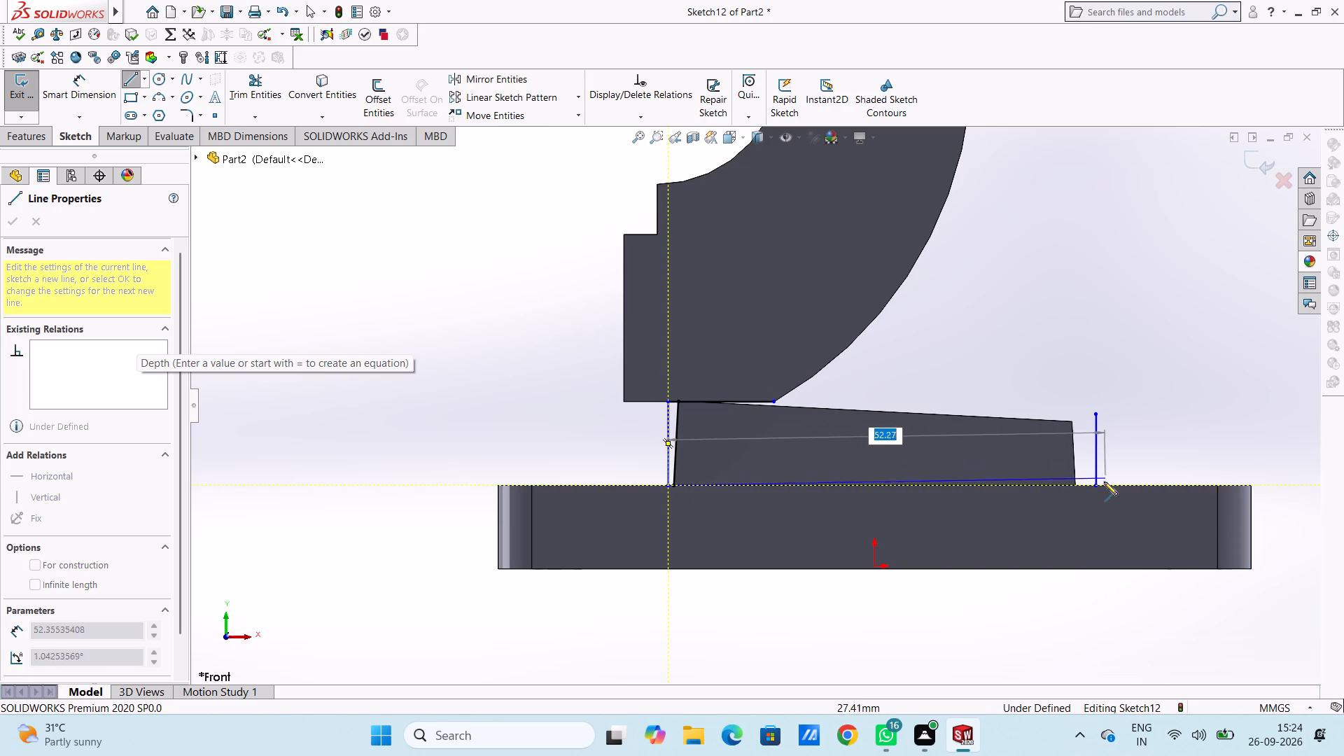
click(1099, 486)
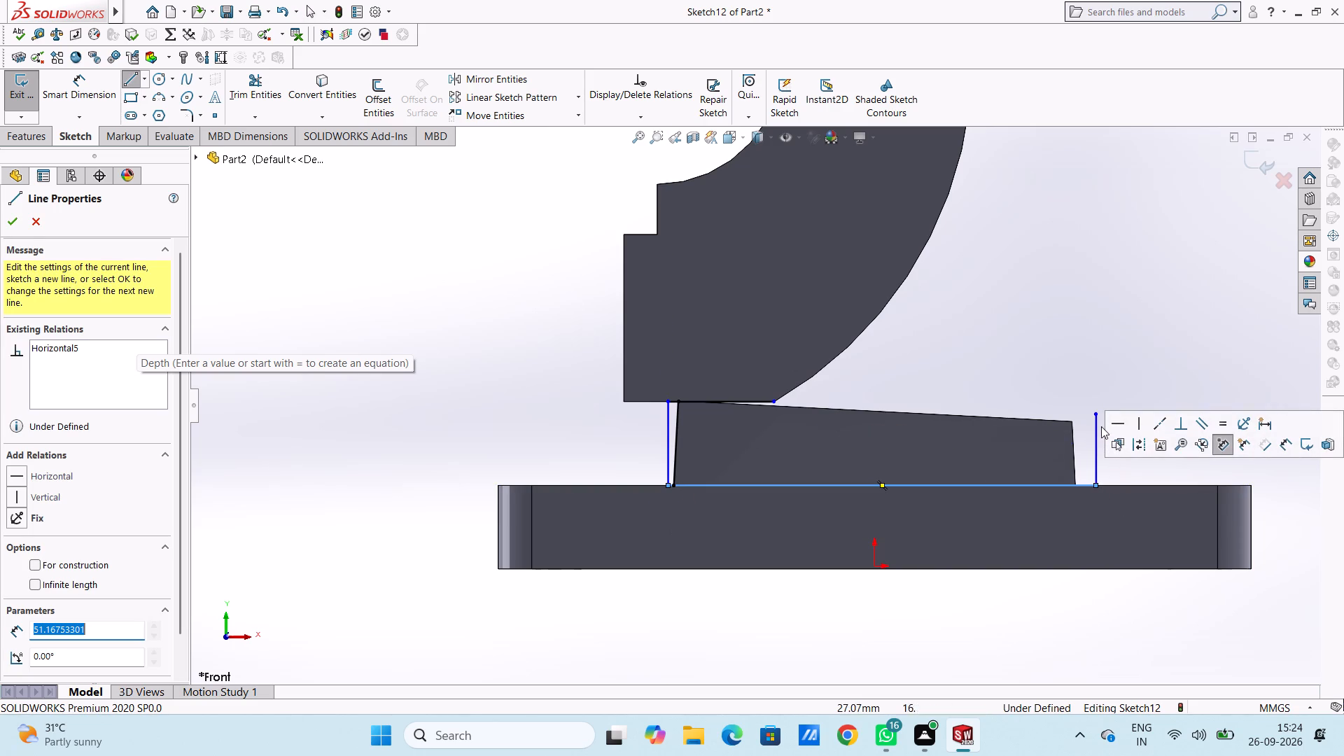
click(772, 403)
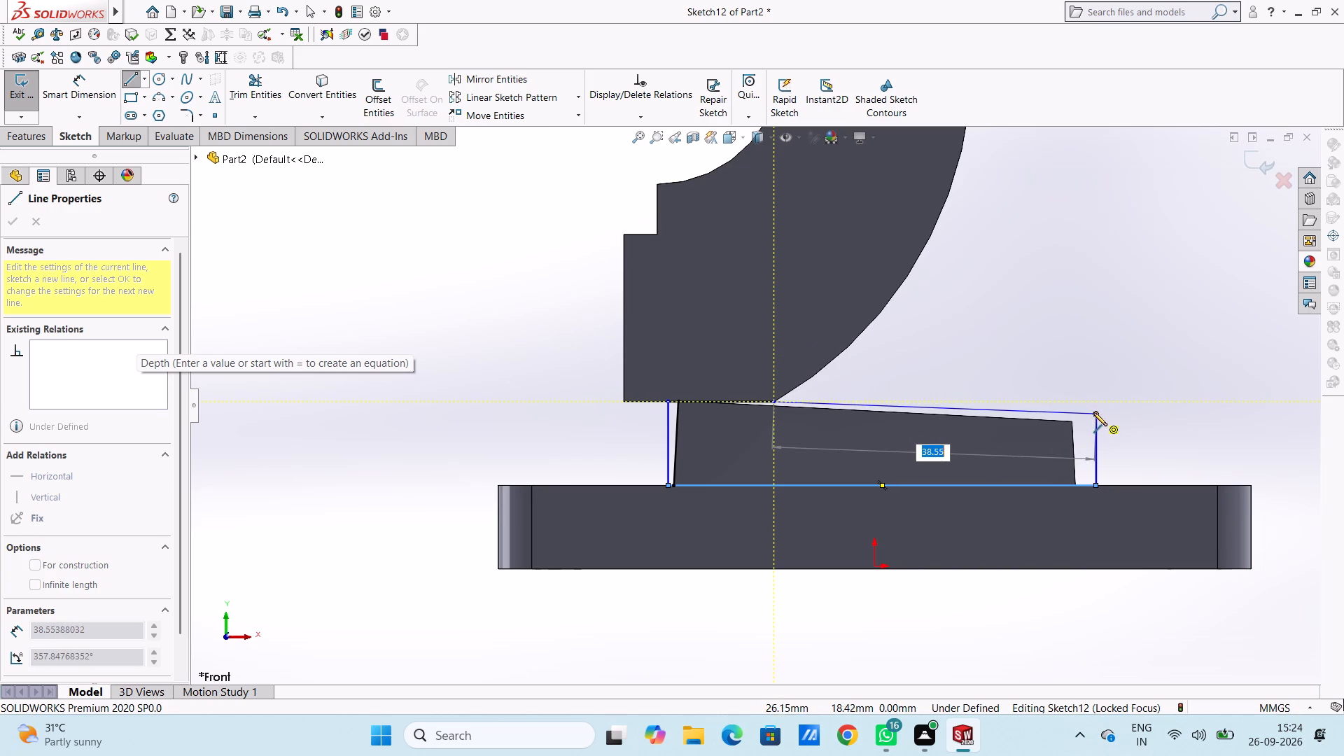
click(1094, 412)
key(Escape)
key(Escape)
key(Escape)
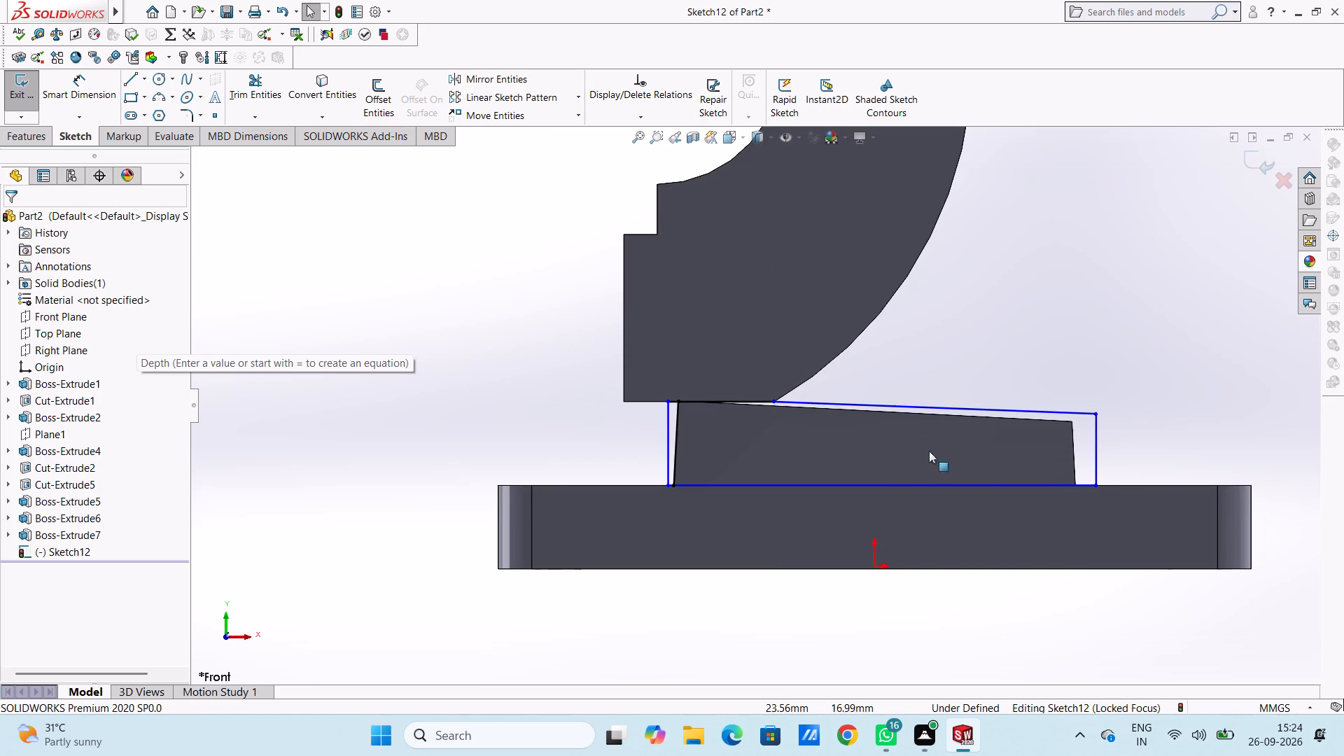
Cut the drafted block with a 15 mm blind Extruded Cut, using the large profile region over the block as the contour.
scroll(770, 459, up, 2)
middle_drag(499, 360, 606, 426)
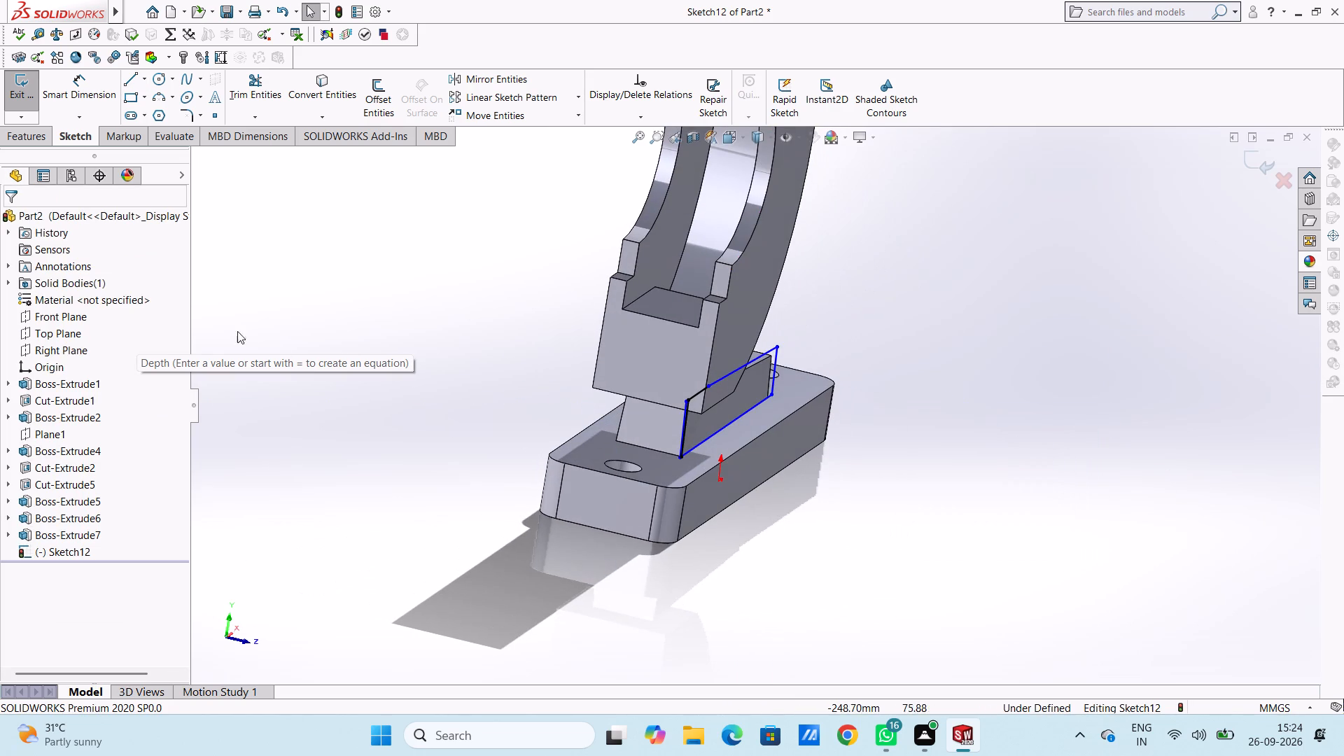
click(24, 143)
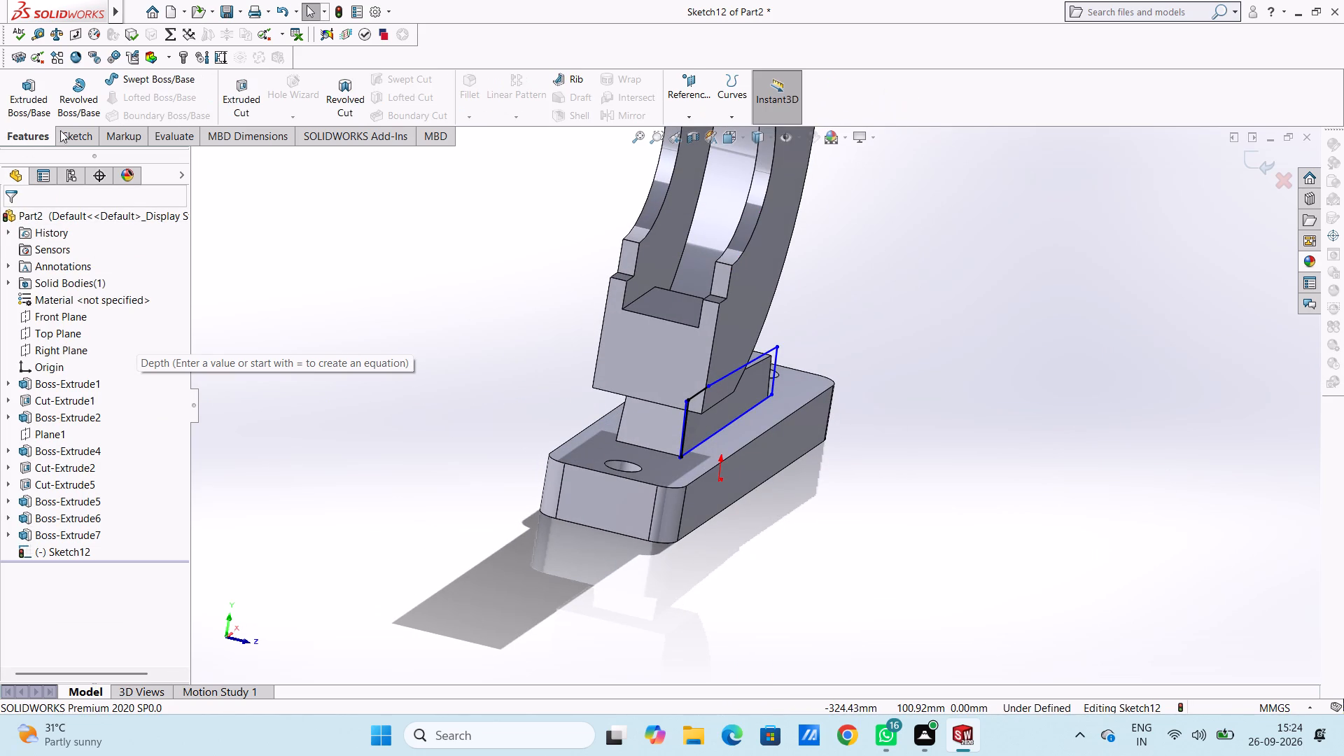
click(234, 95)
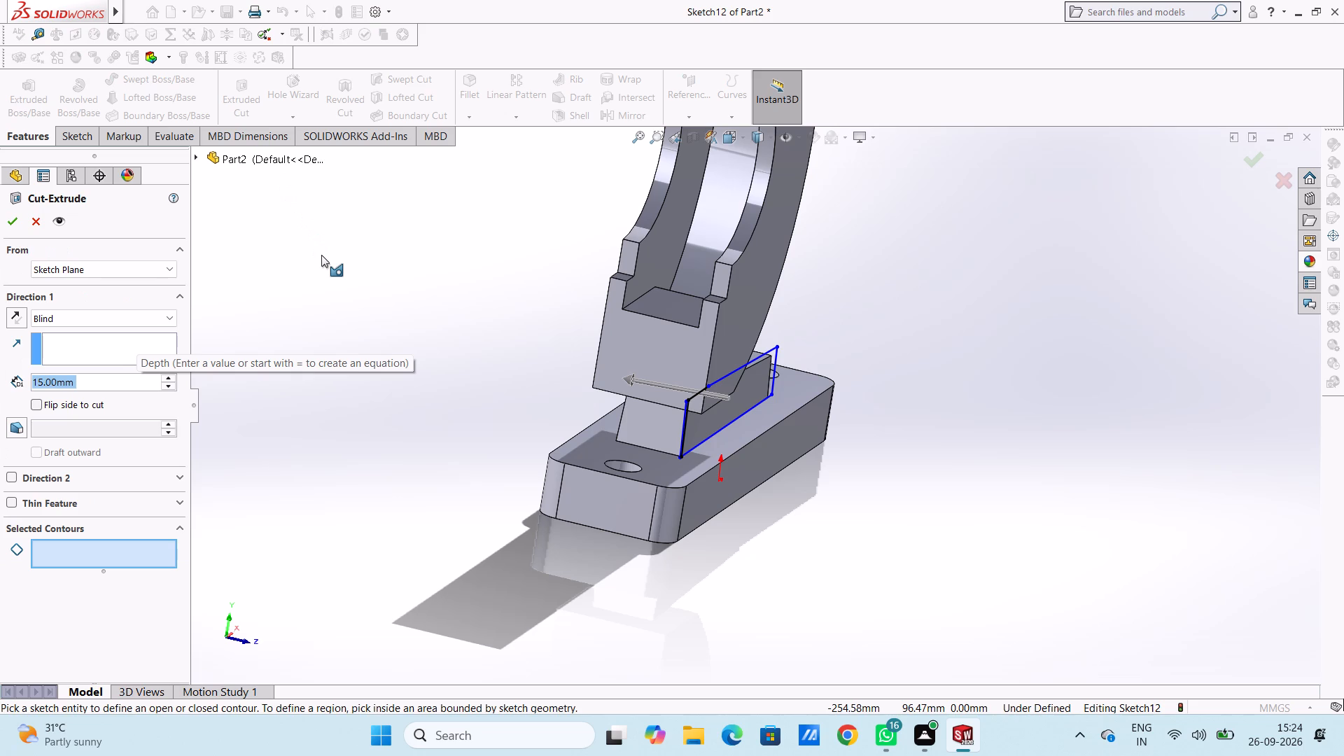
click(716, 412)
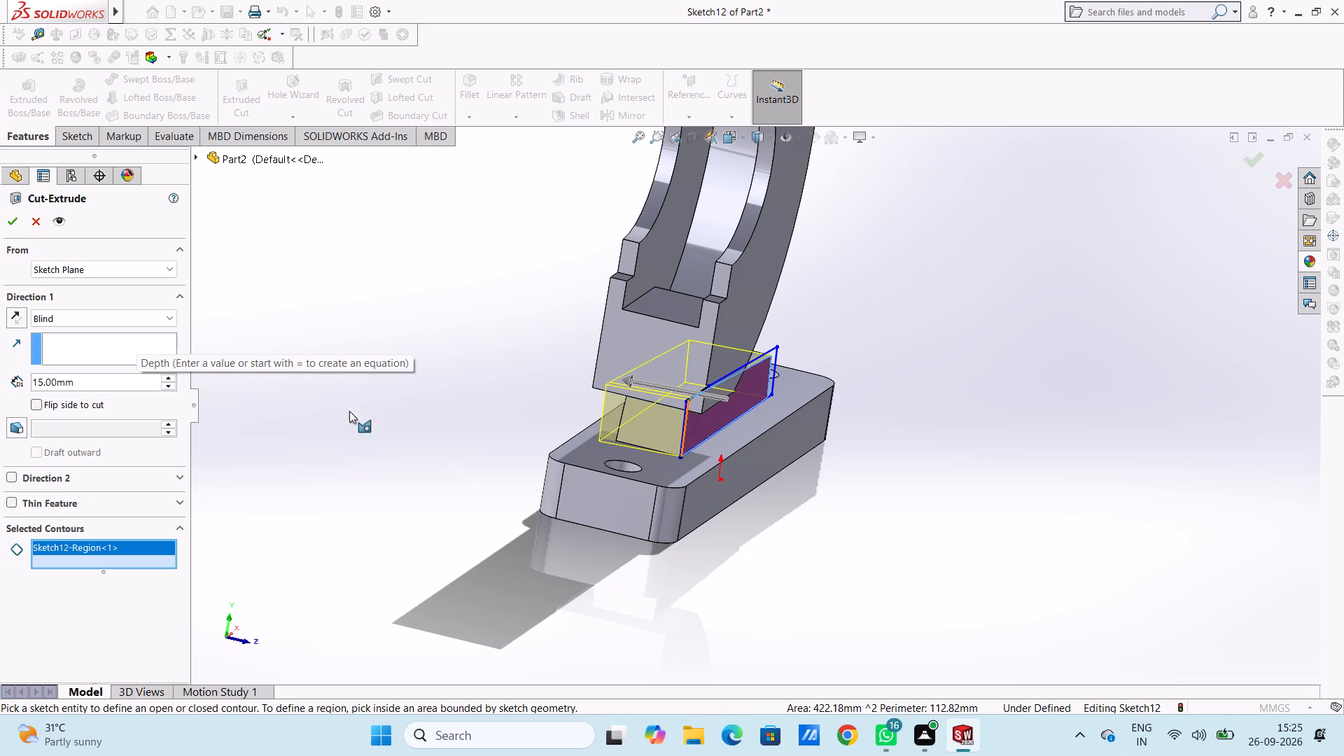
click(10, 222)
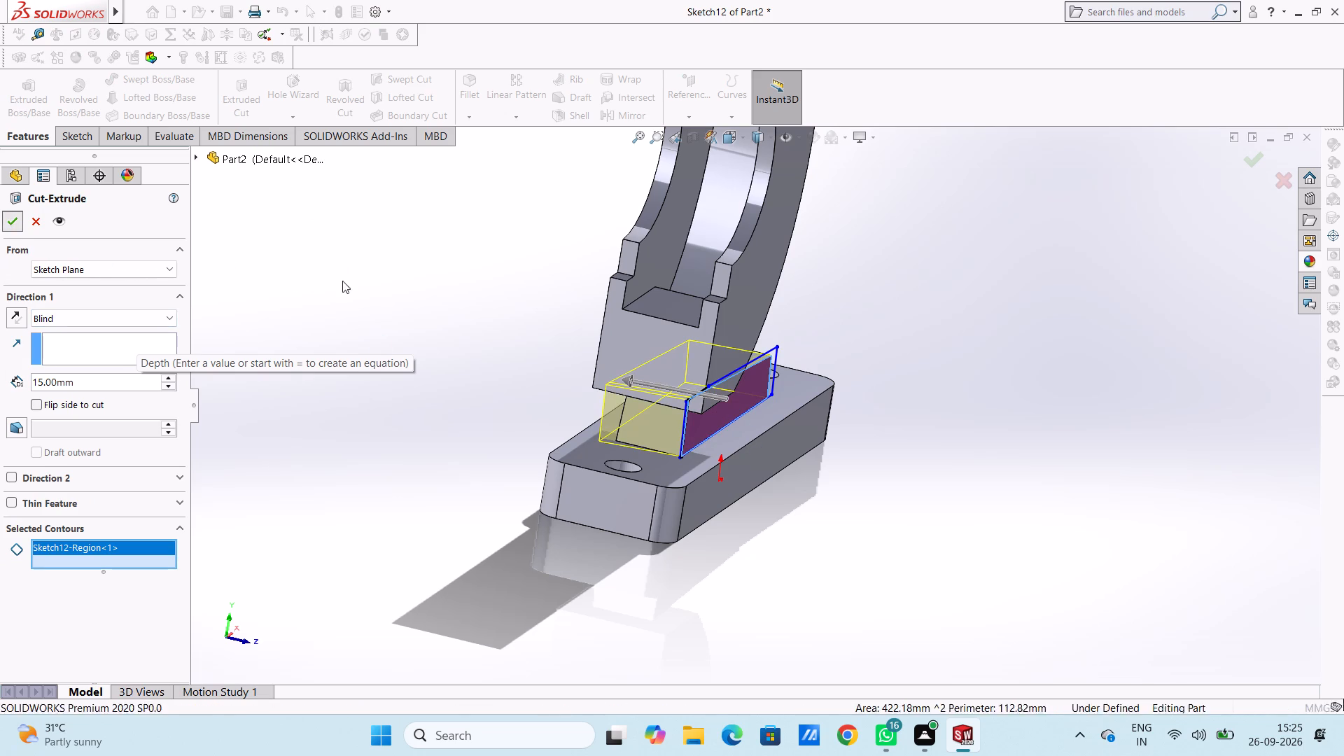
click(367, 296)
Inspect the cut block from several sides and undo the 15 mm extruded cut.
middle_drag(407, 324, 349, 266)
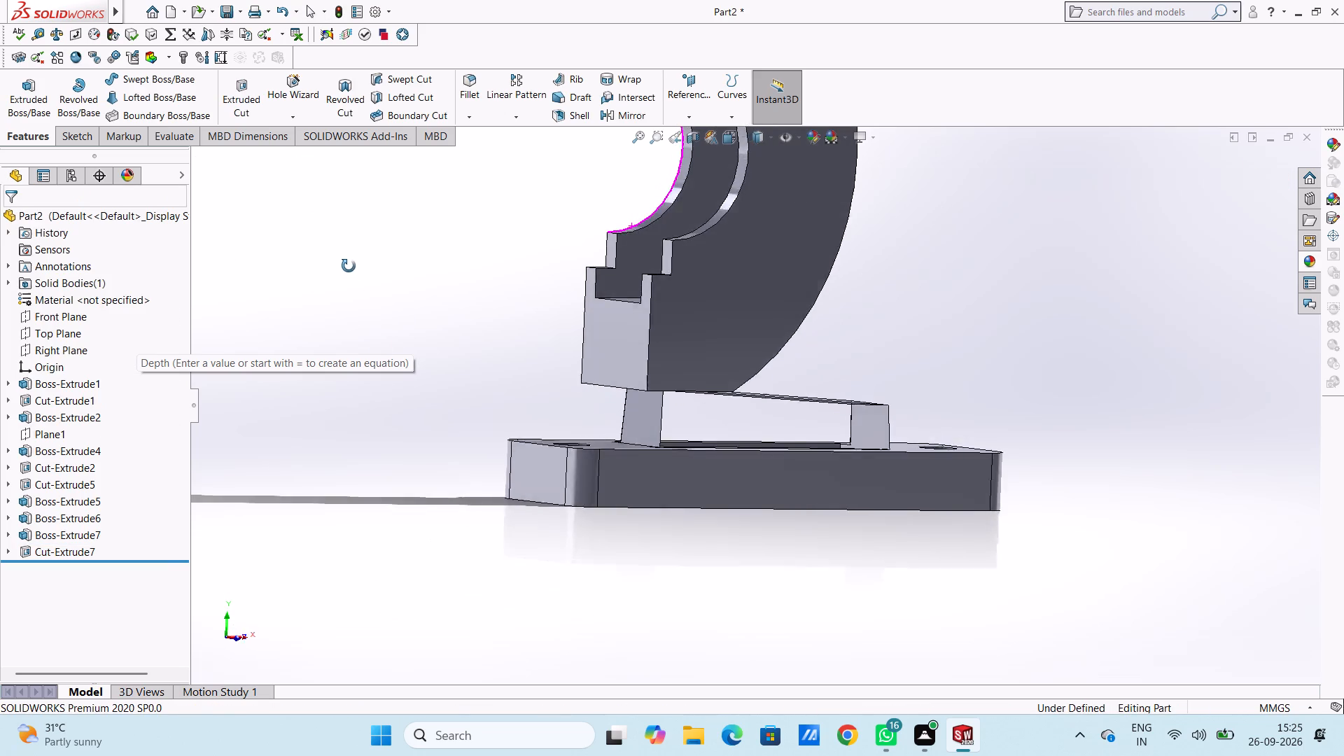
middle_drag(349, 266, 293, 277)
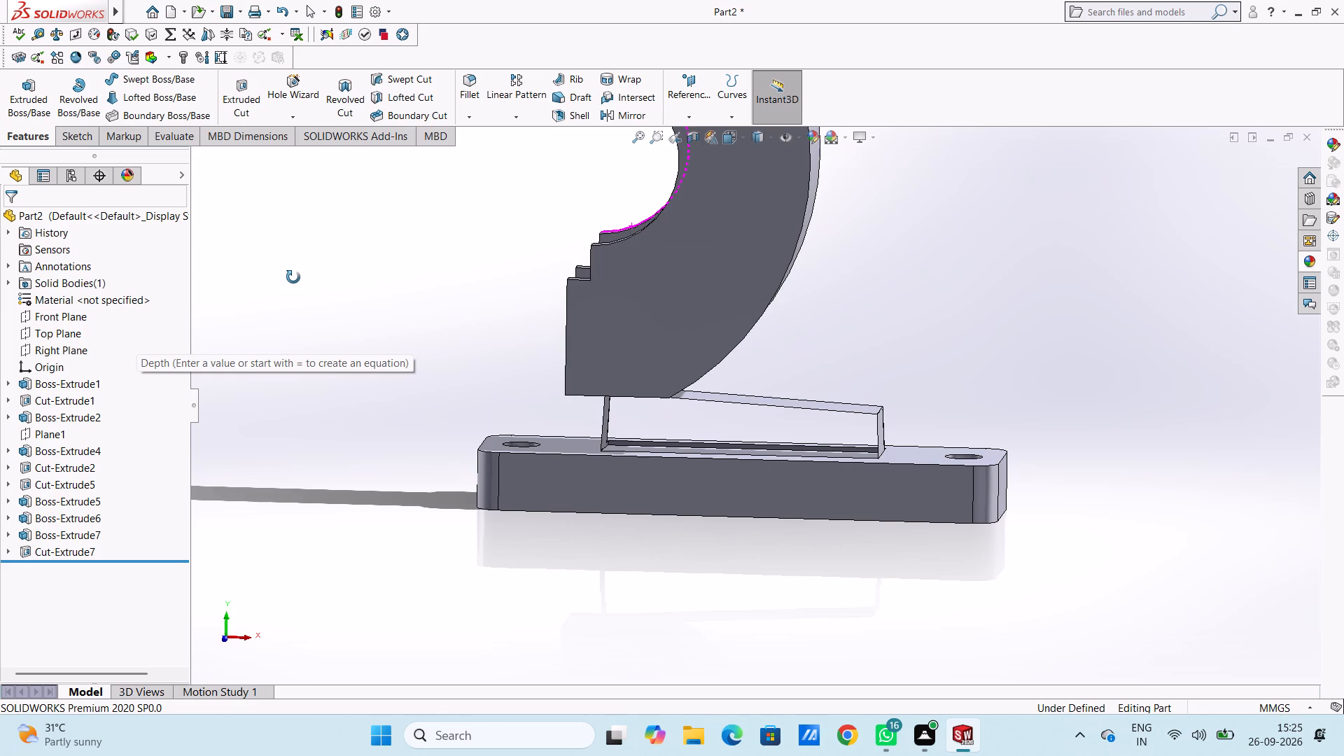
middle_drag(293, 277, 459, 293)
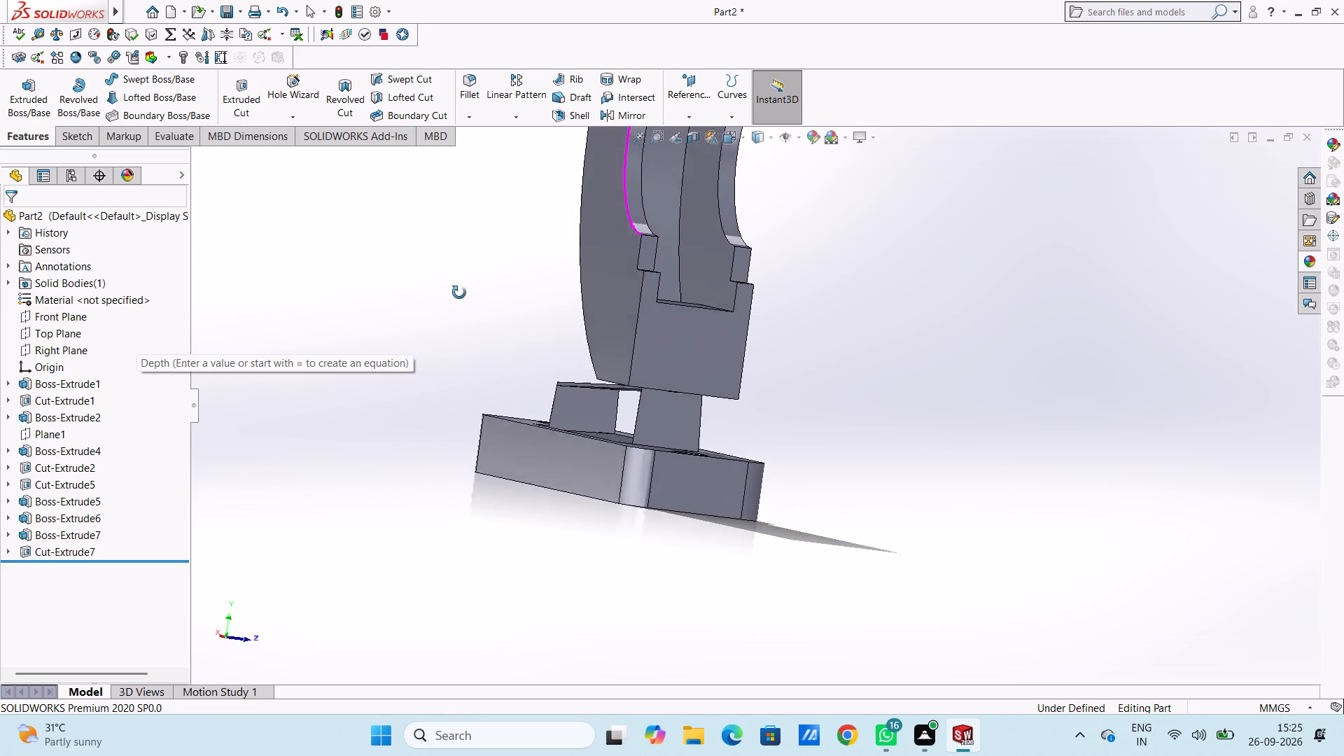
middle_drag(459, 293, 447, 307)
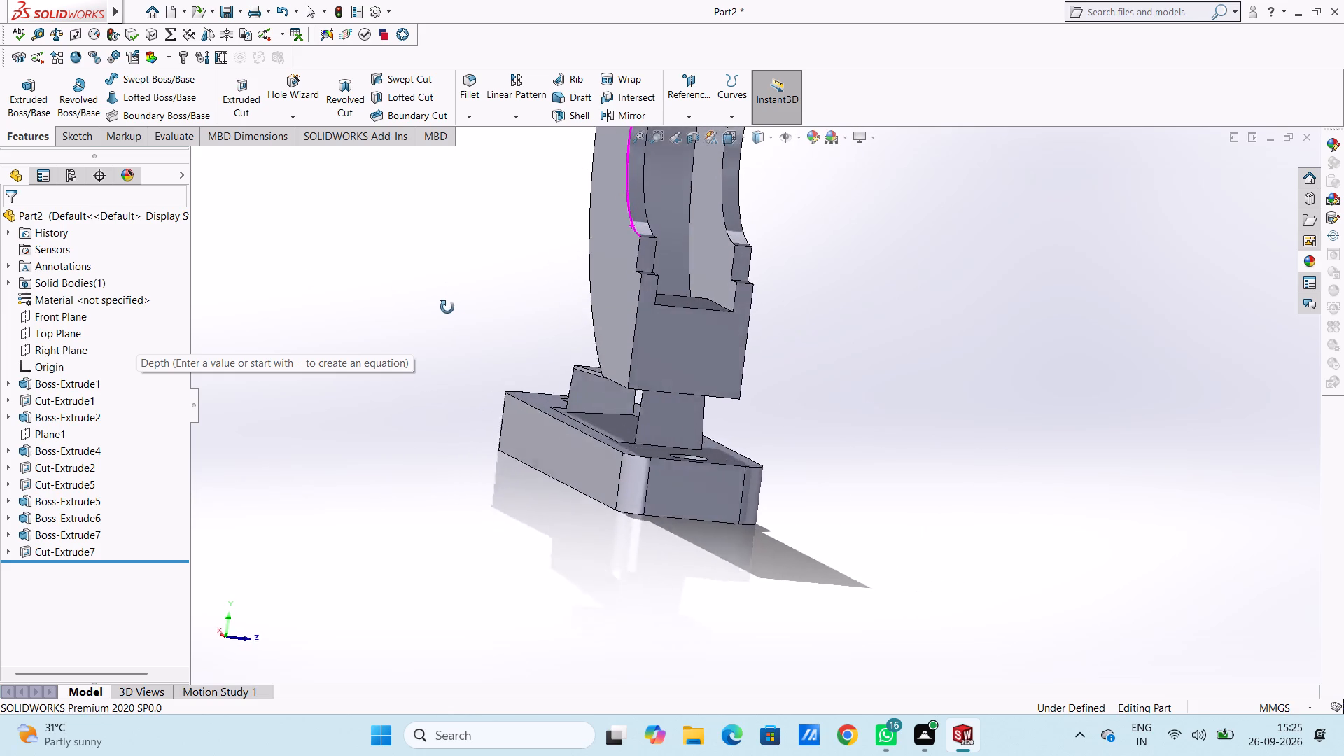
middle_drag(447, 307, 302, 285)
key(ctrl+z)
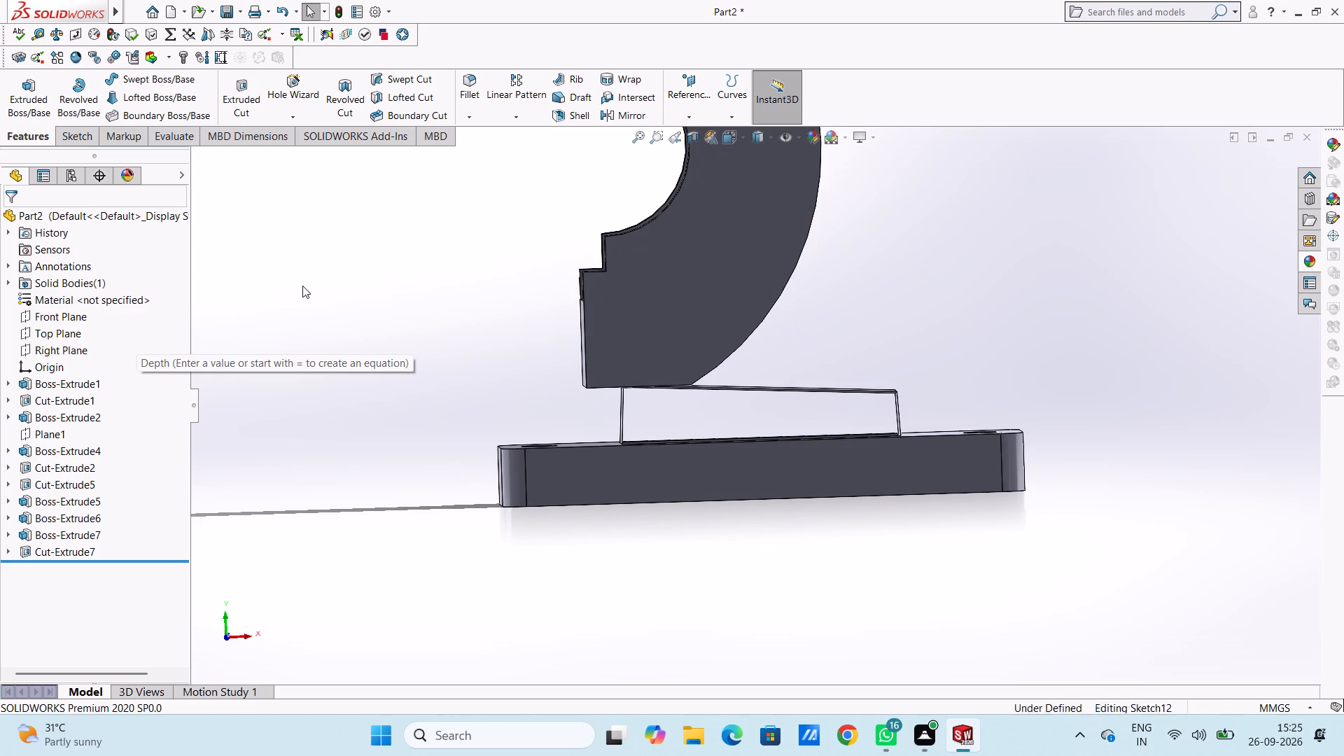
Examine the closed cut profile against the drafted block and the housing's lower edge from the front.
middle_drag(486, 353, 486, 353)
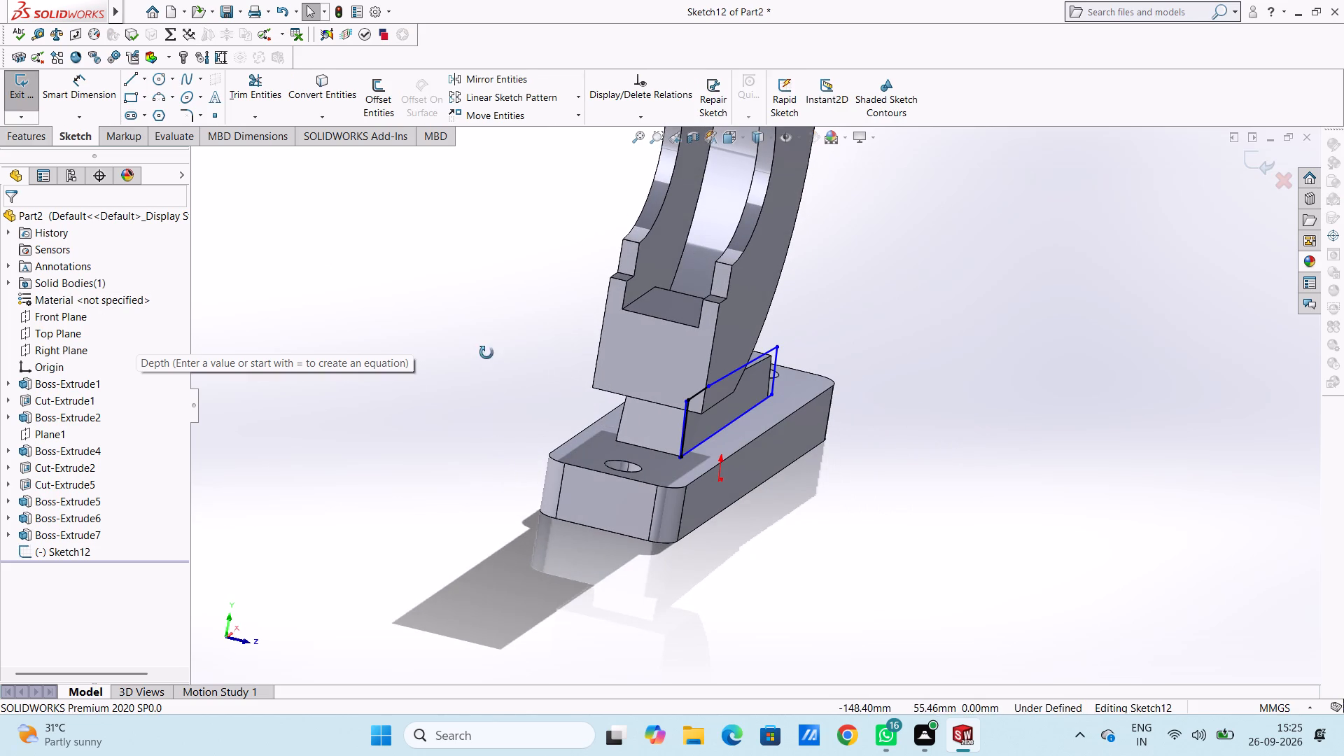
middle_drag(486, 353, 378, 288)
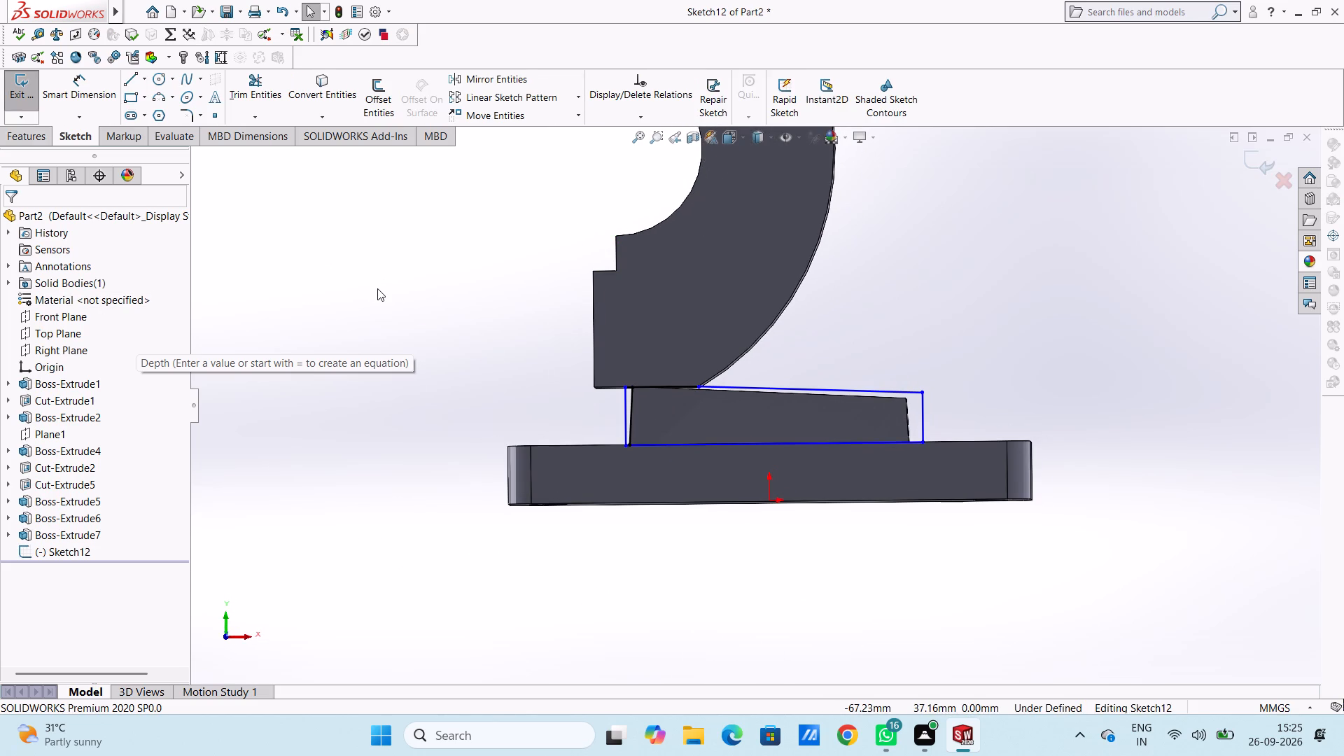
key(ctrl+1)
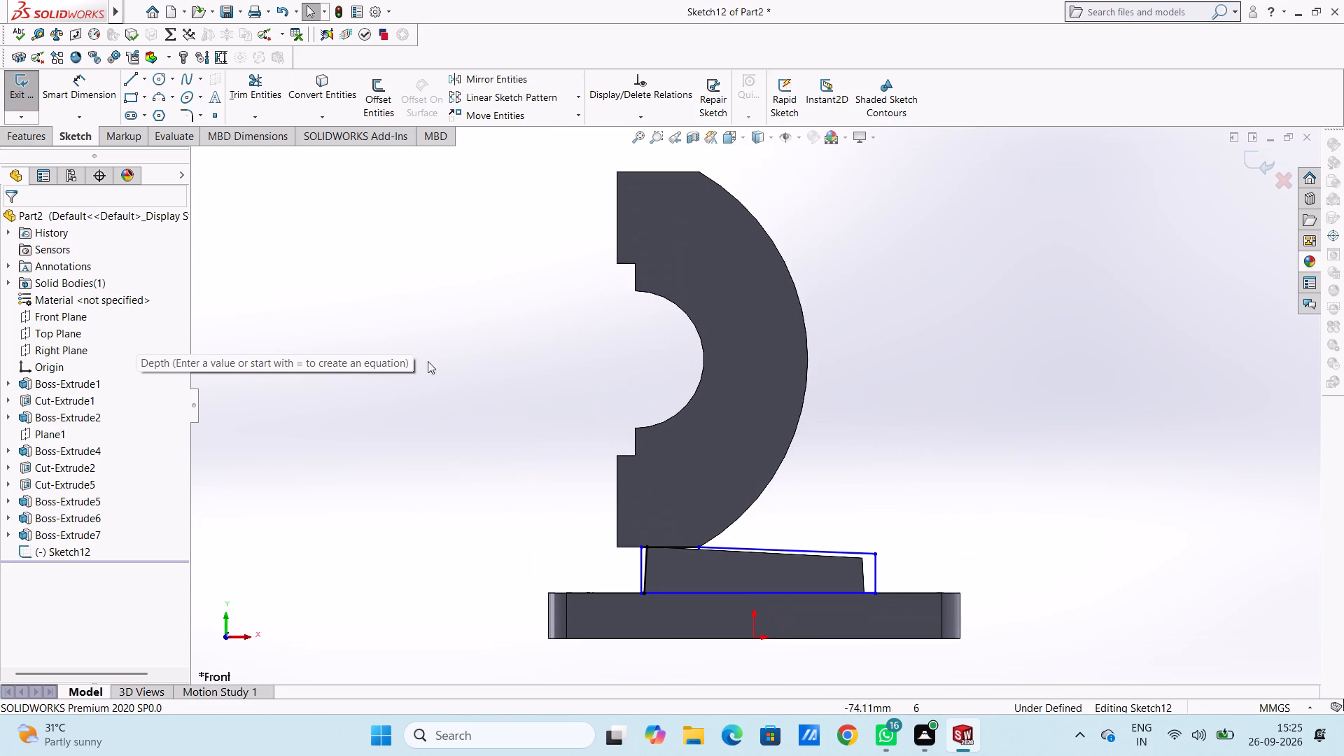
scroll(893, 622, down, 5)
scroll(492, 450, up, 3)
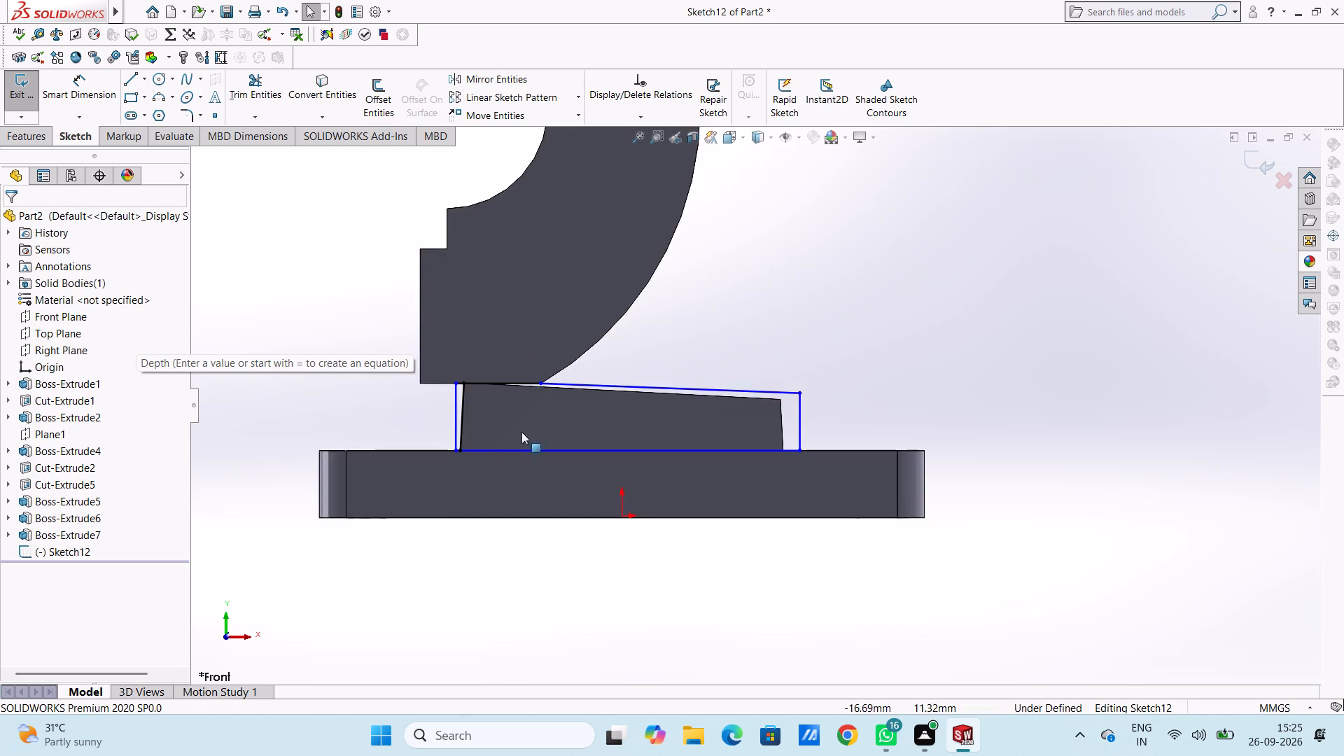
scroll(524, 430, down, 4)
scroll(635, 341, down, 9)
scroll(633, 350, up, 4)
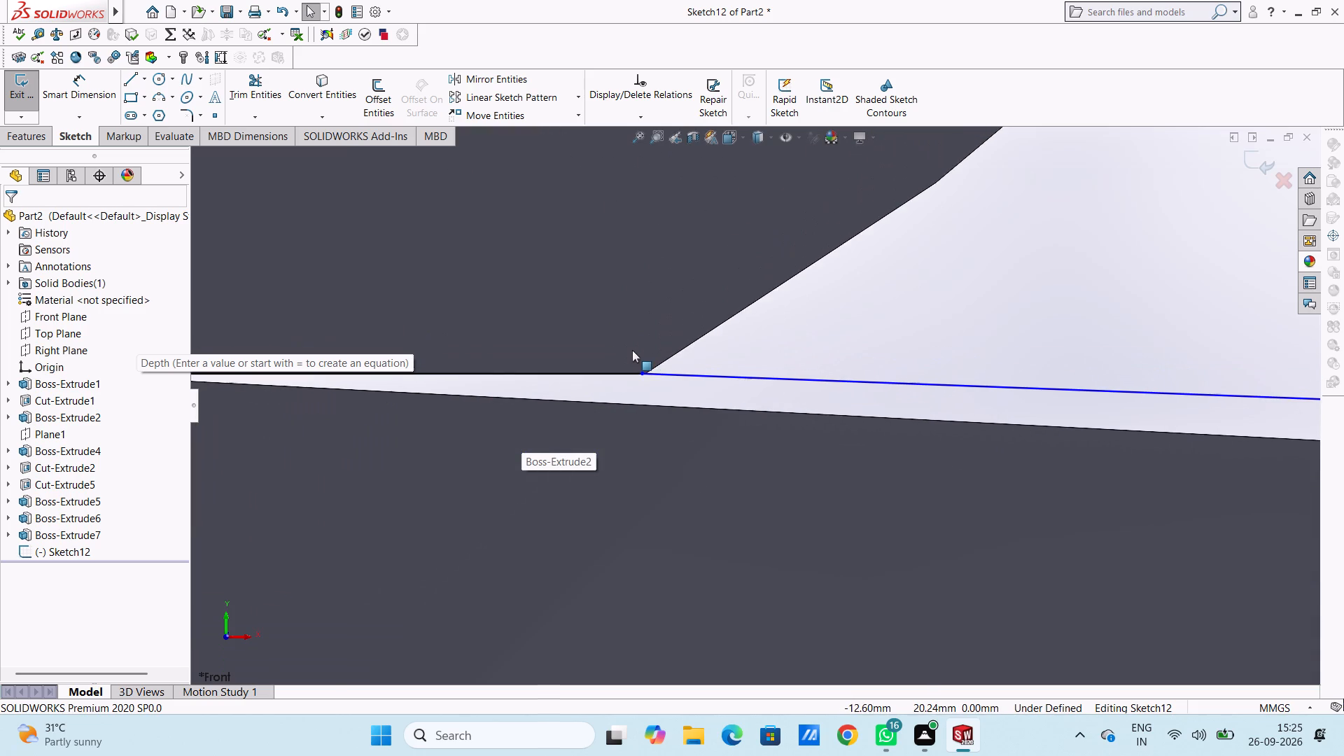
scroll(632, 350, up, 7)
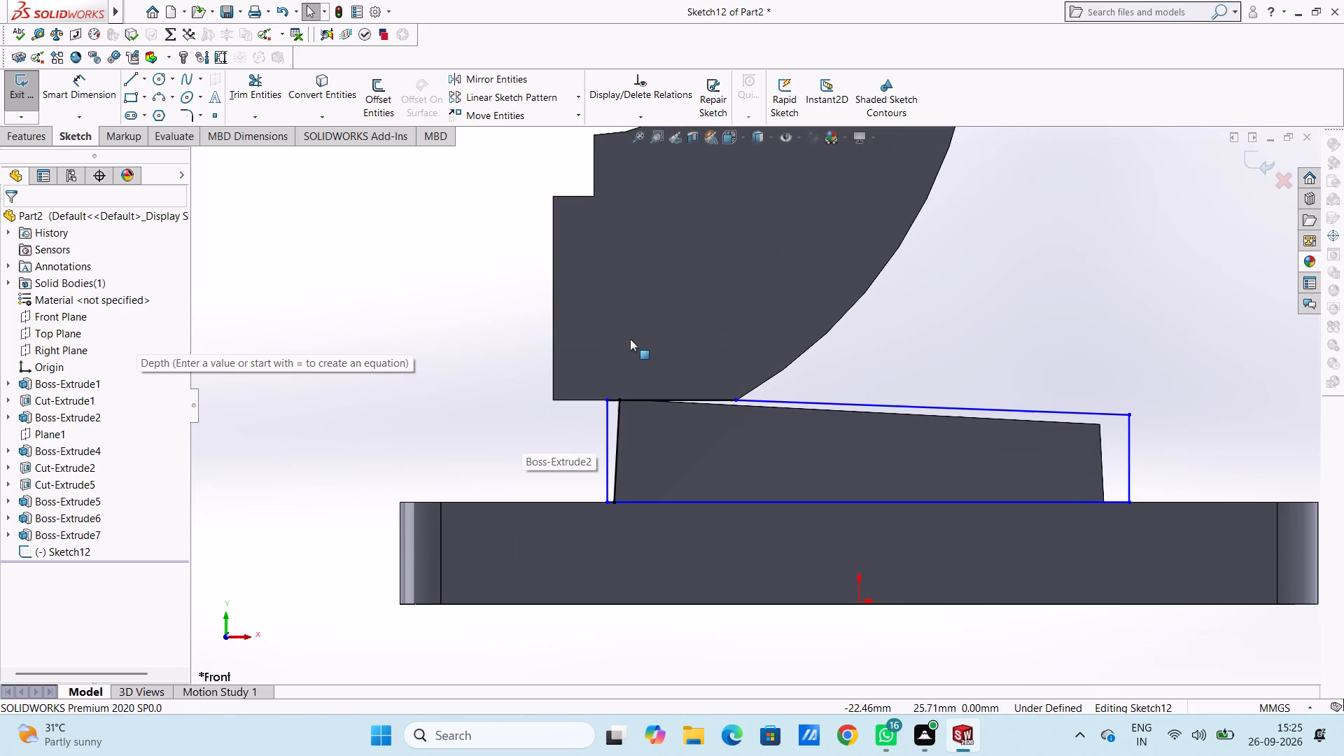
scroll(637, 339, up, 4)
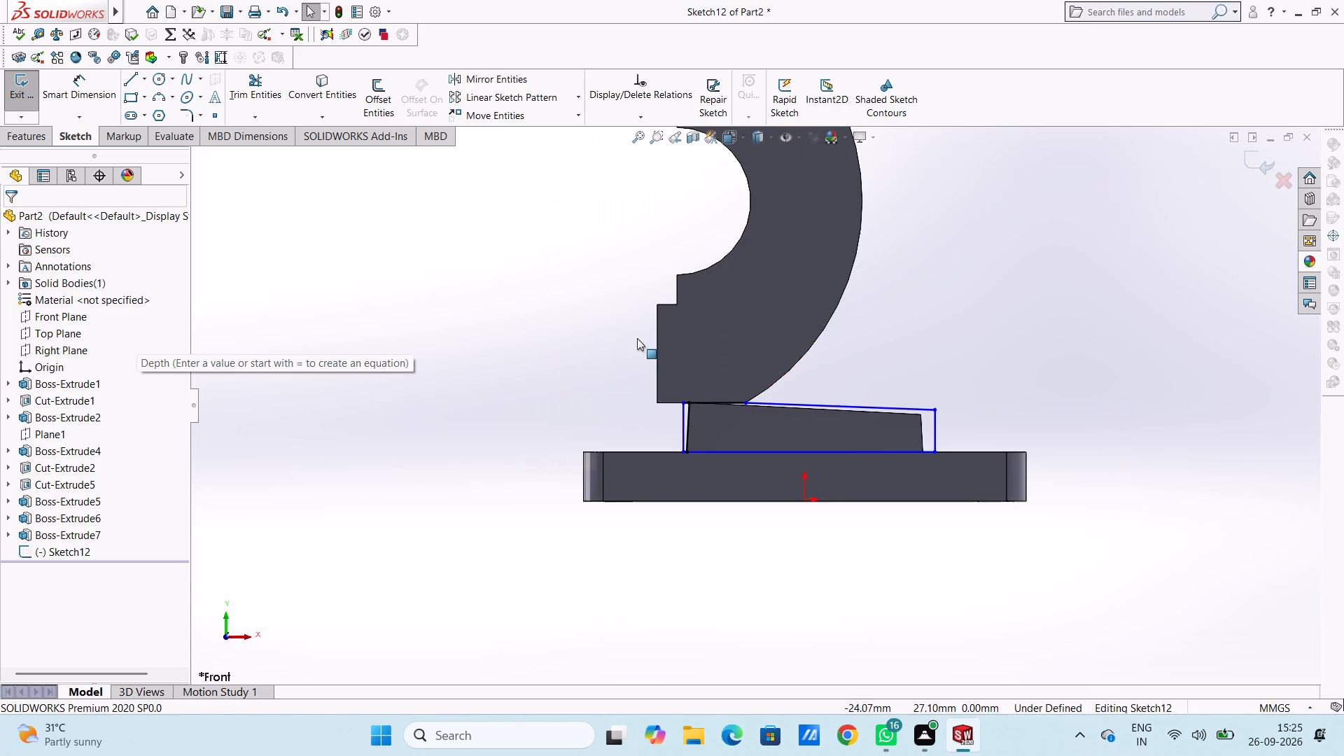
scroll(867, 437, down, 5)
scroll(859, 441, up, 4)
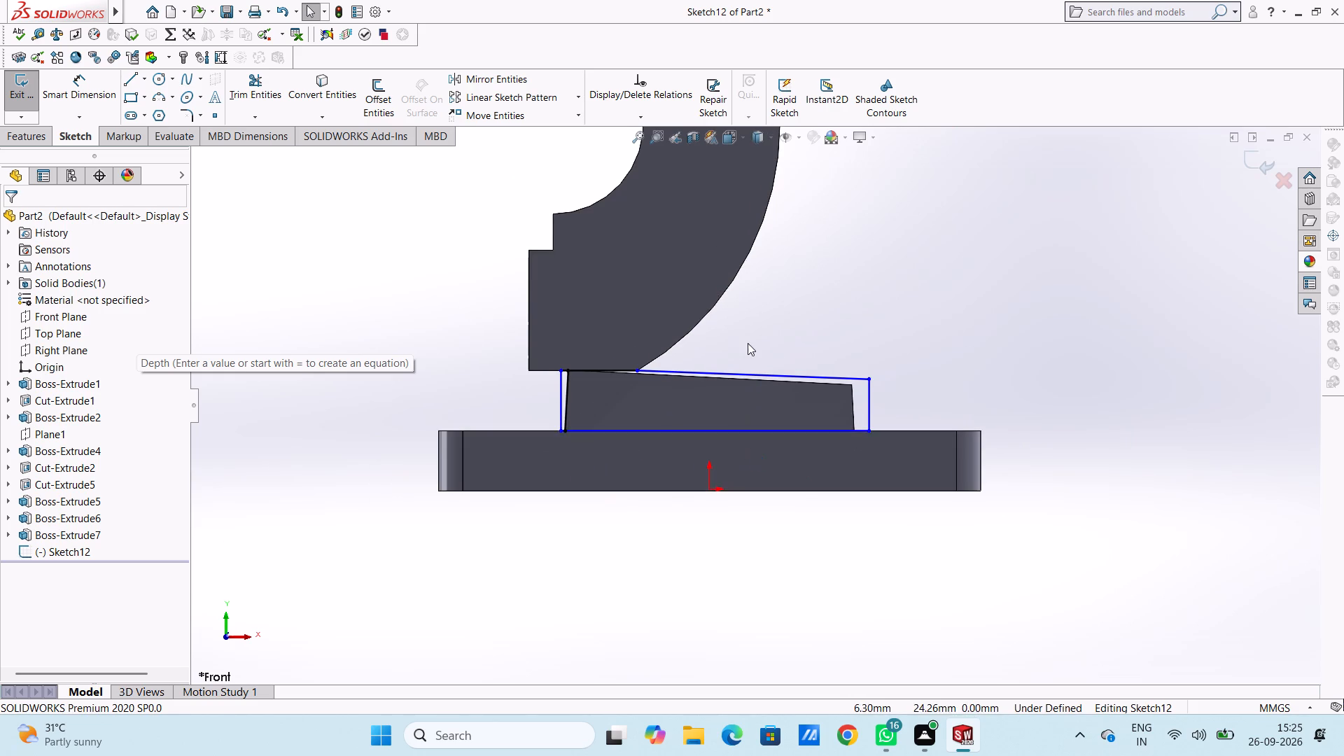
scroll(748, 343, down, 3)
scroll(411, 470, down, 5)
scroll(731, 307, down, 2)
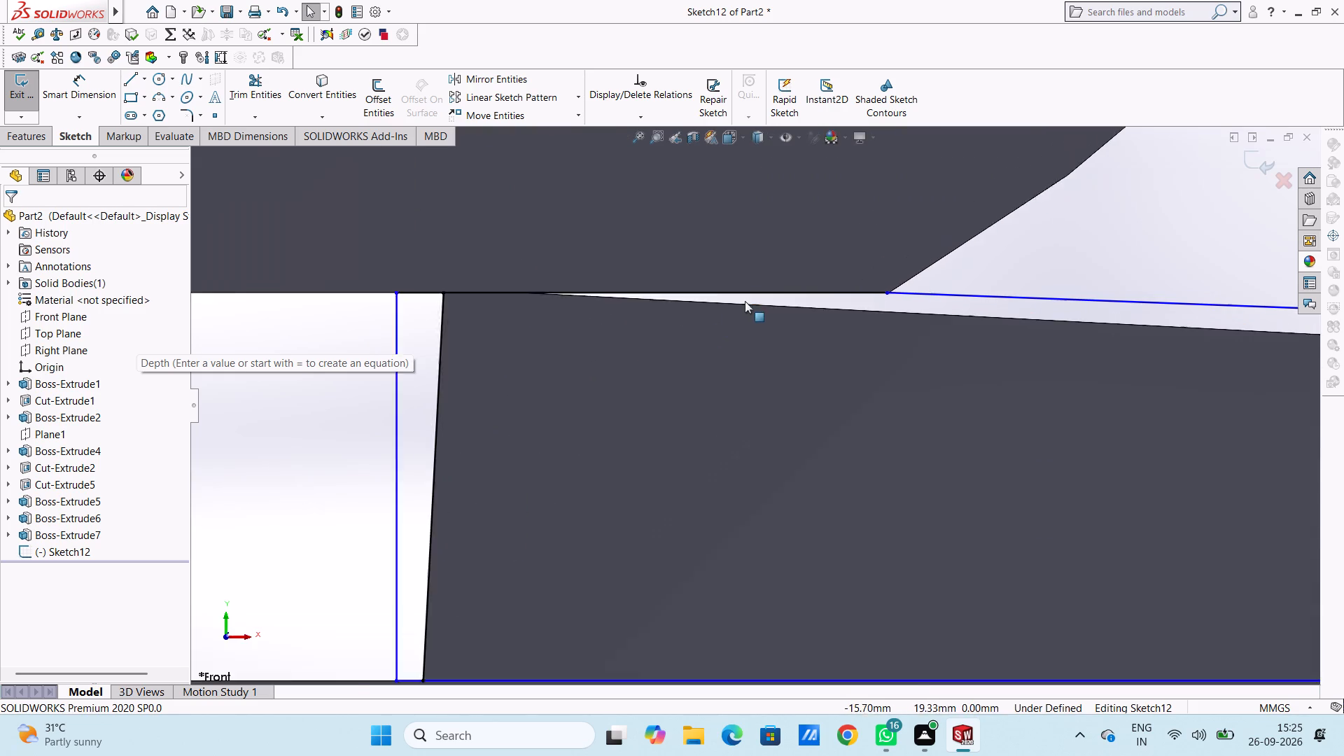
scroll(745, 301, down, 2)
scroll(734, 308, up, 13)
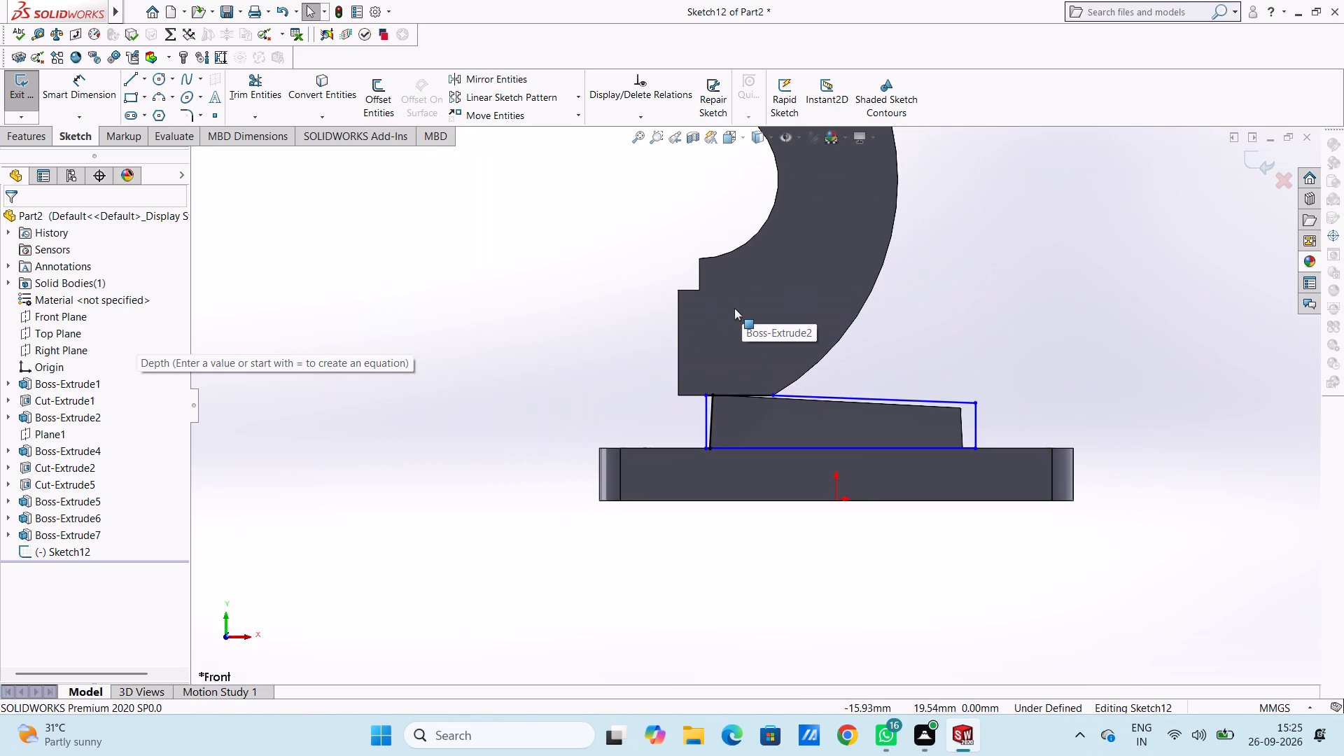
Cut the block with a 15 mm blind Extruded Cut using all three profile regions as contours, keeping all bodies.
click(21, 139)
click(242, 93)
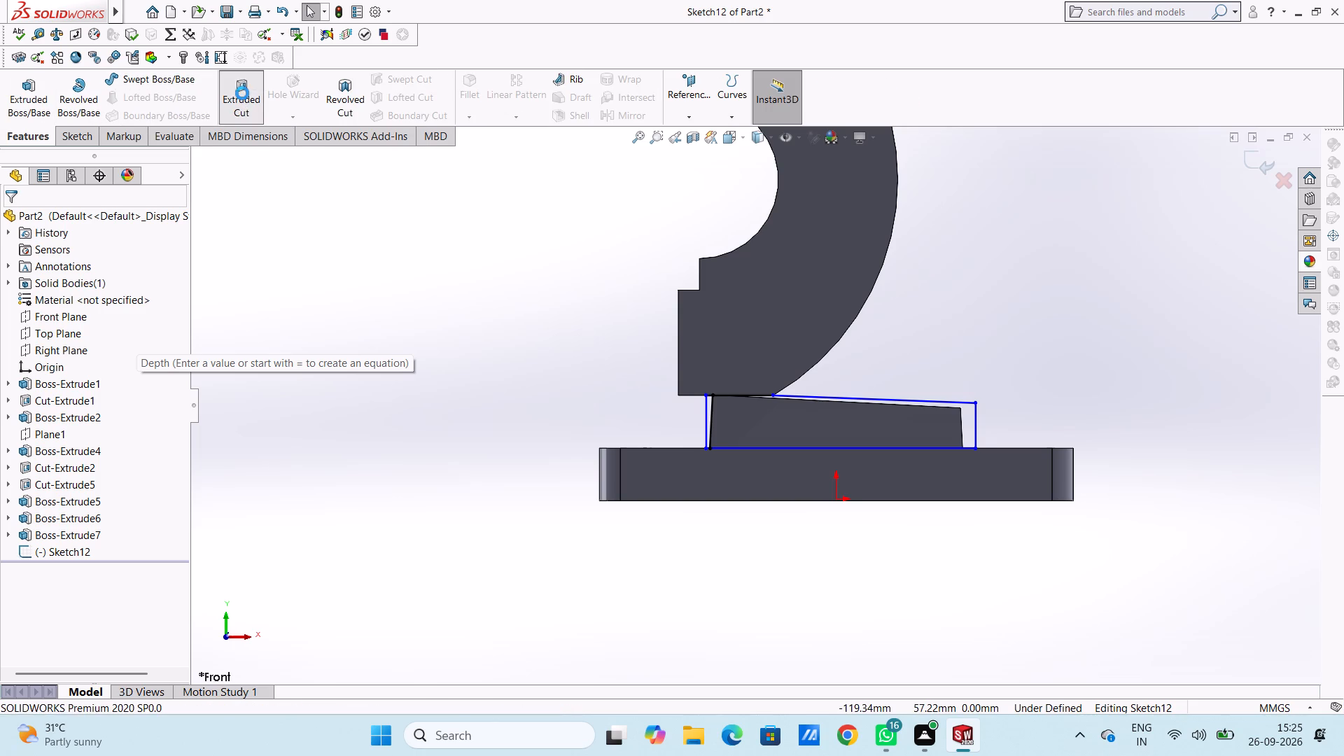
click(766, 414)
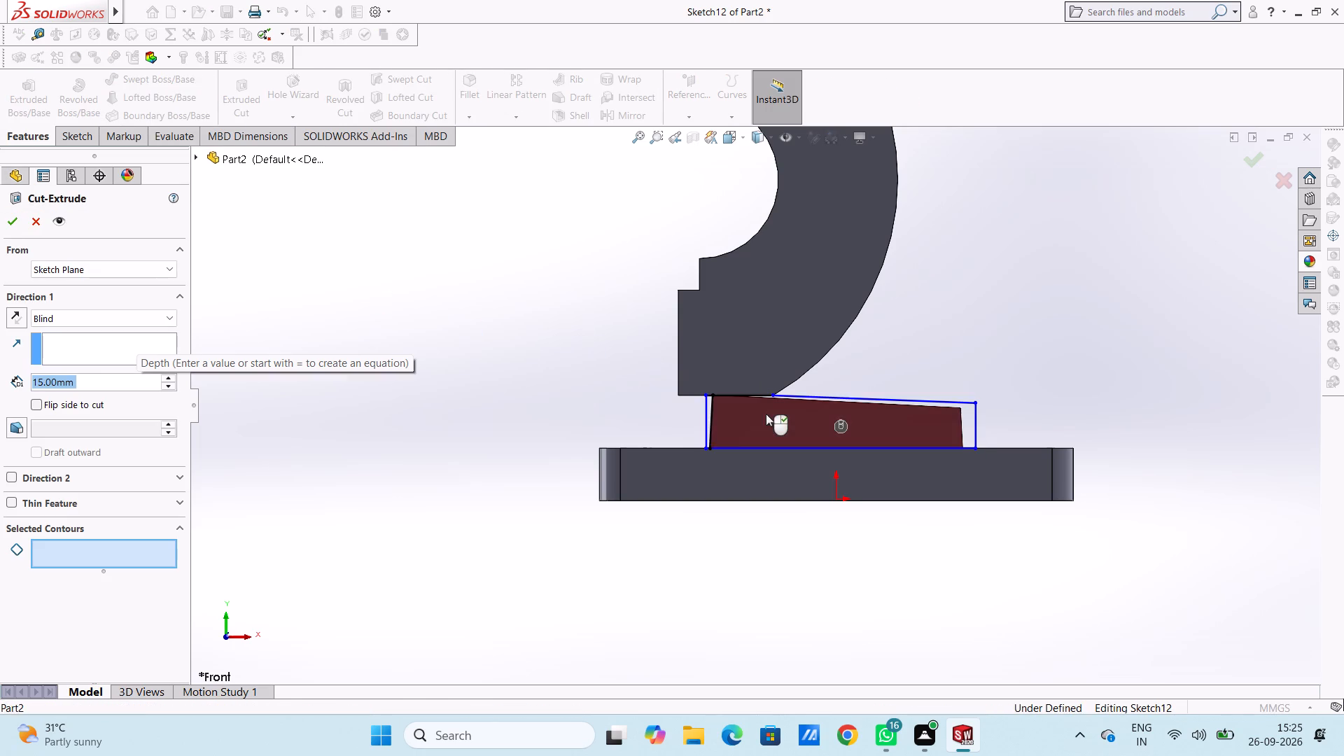
scroll(843, 393, down, 6)
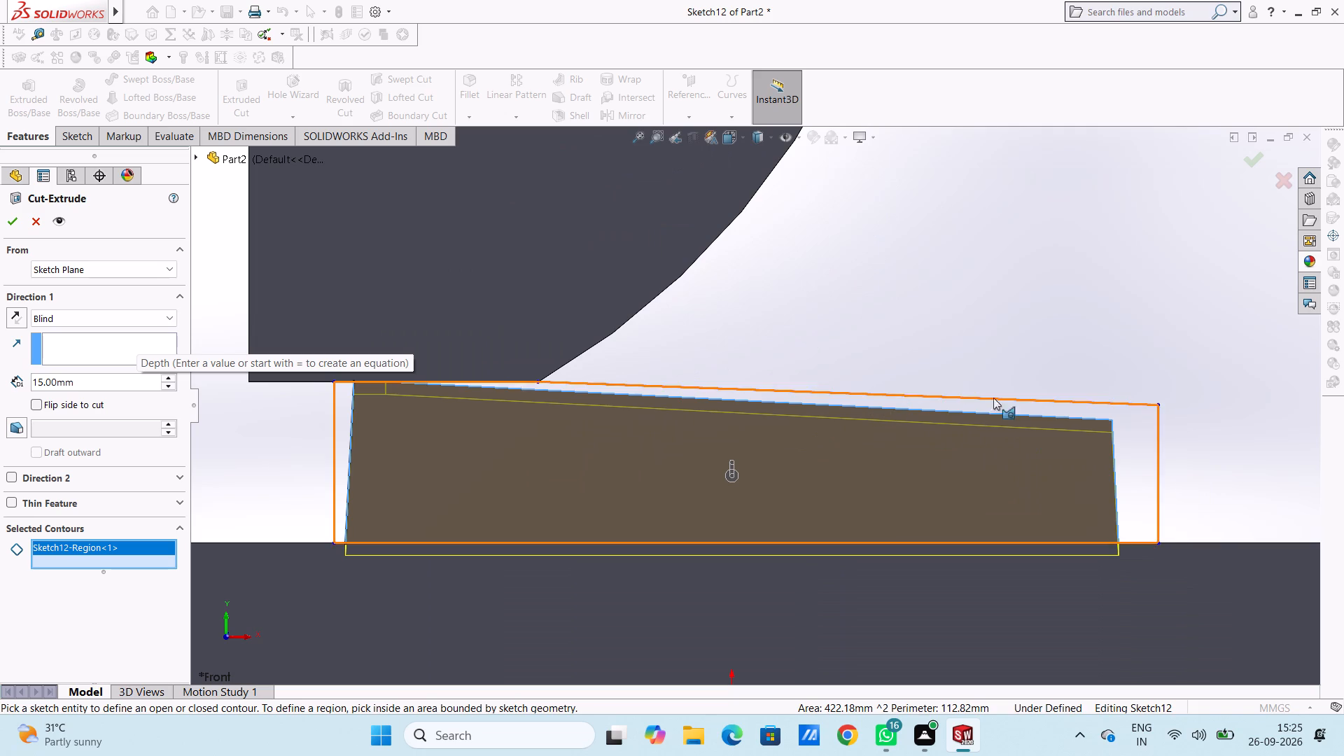
click(1126, 423)
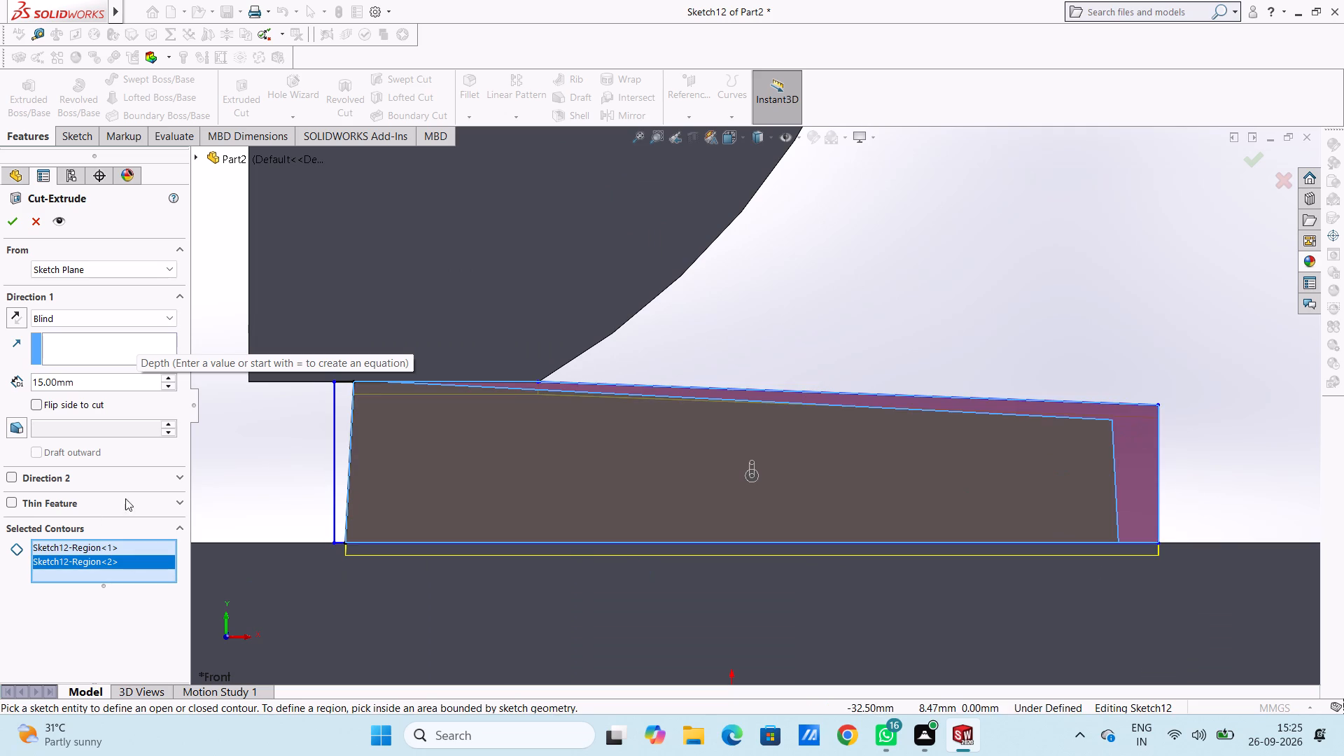
click(342, 418)
scroll(337, 423, up, 4)
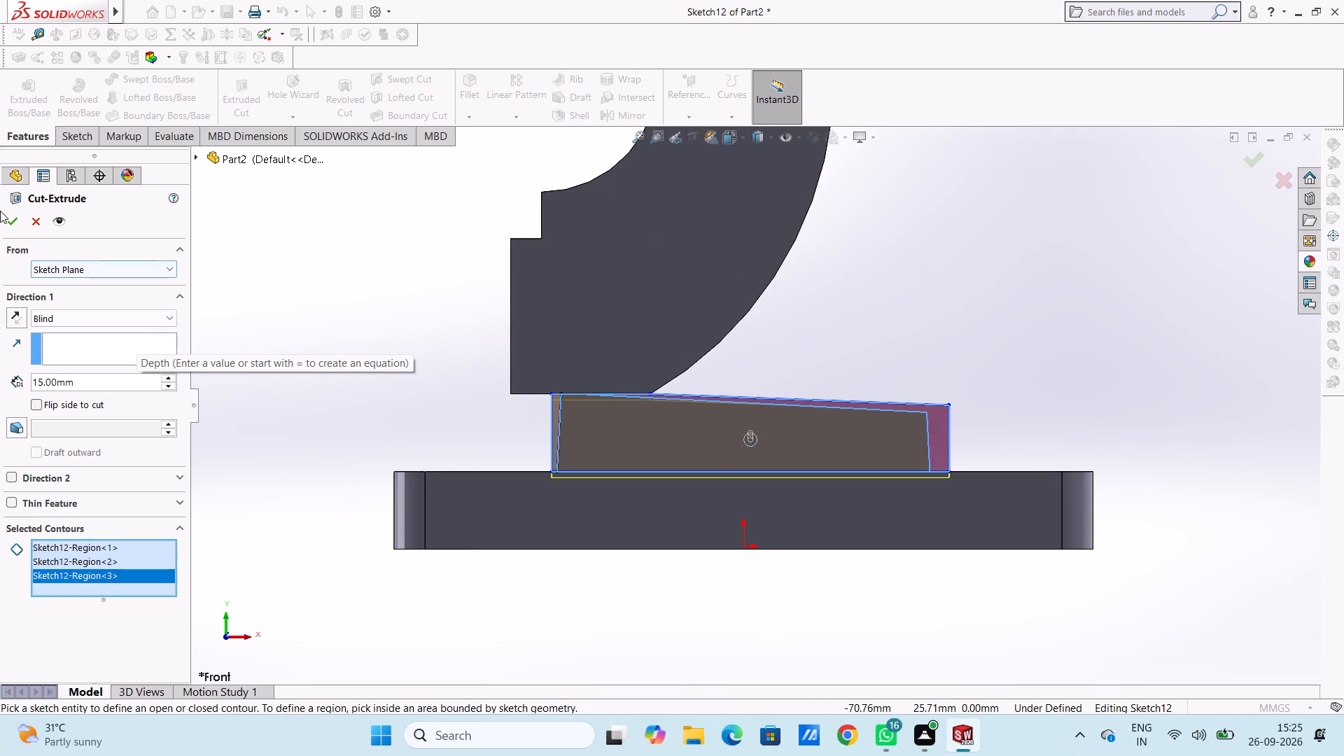
click(8, 221)
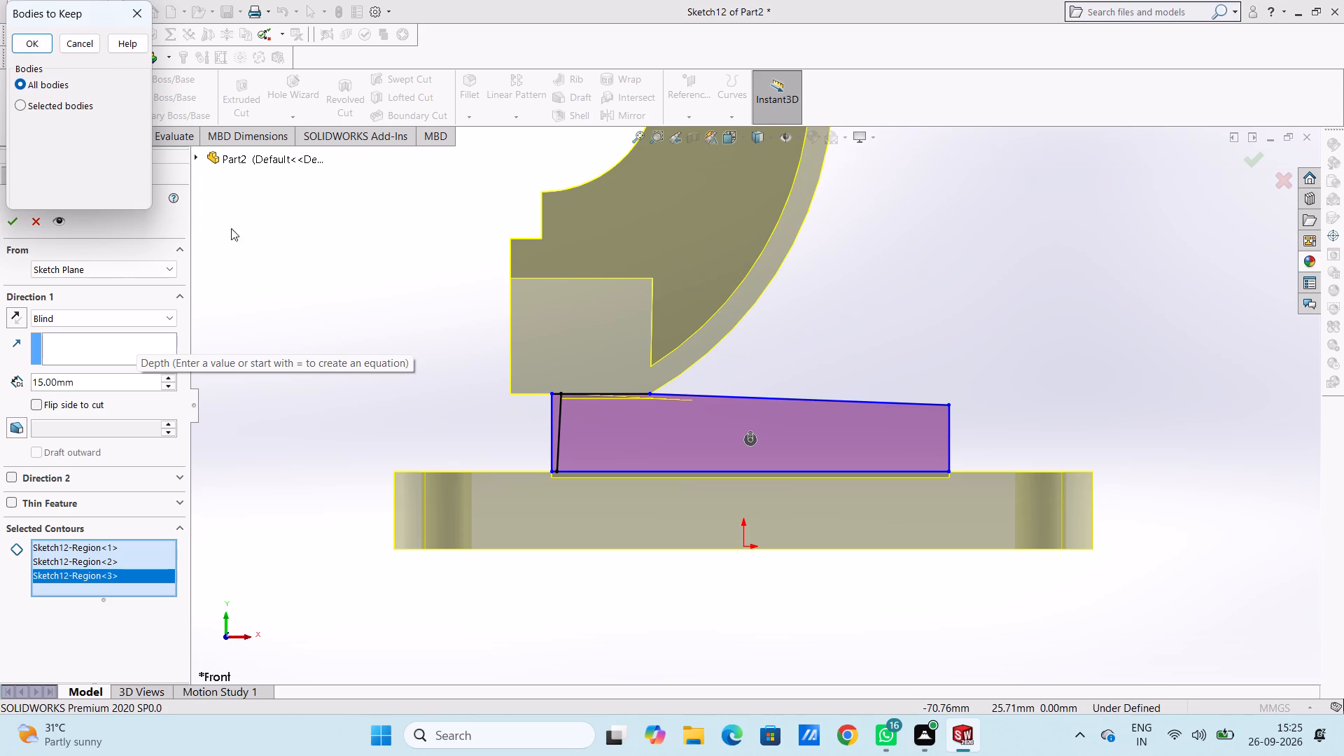
click(34, 39)
click(242, 239)
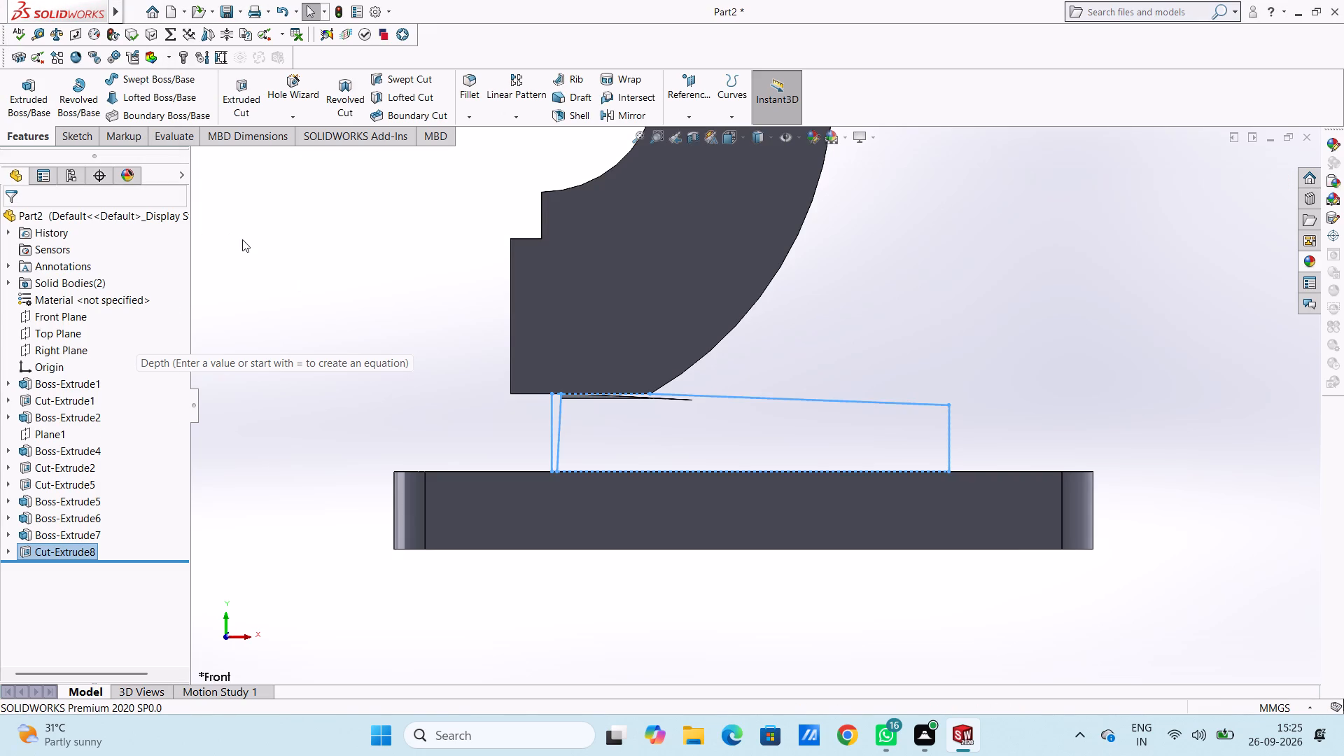
Inspect the cut area between the housing and the base plate from several sides.
middle_drag(290, 261, 403, 329)
middle_drag(400, 326, 360, 294)
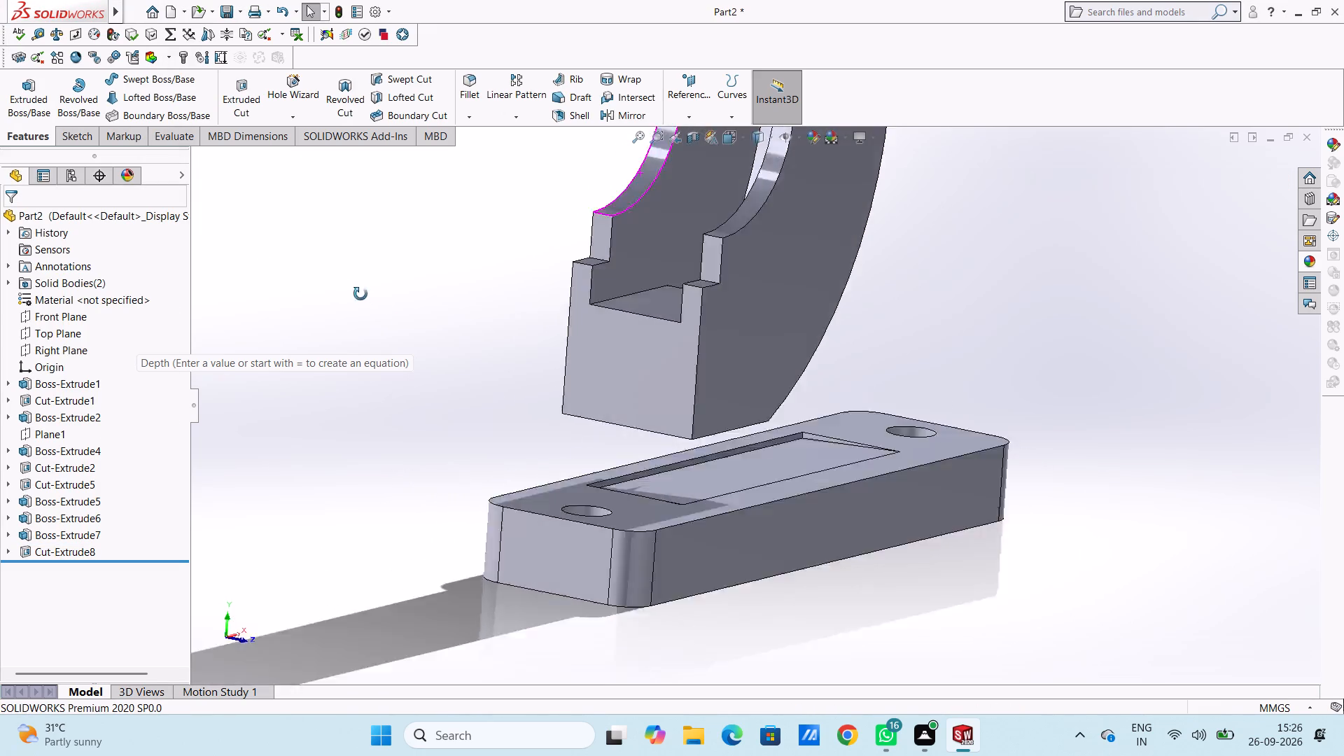
middle_drag(360, 294, 298, 260)
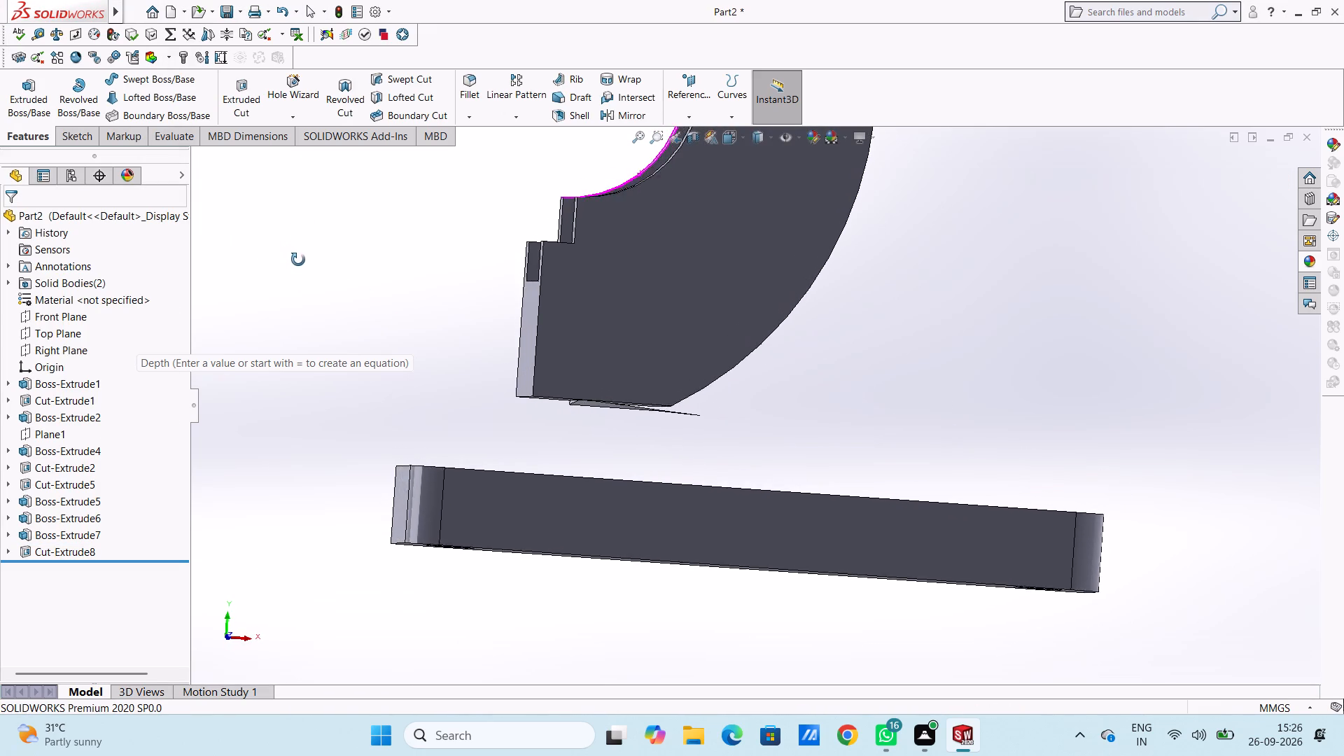
middle_drag(298, 260, 393, 360)
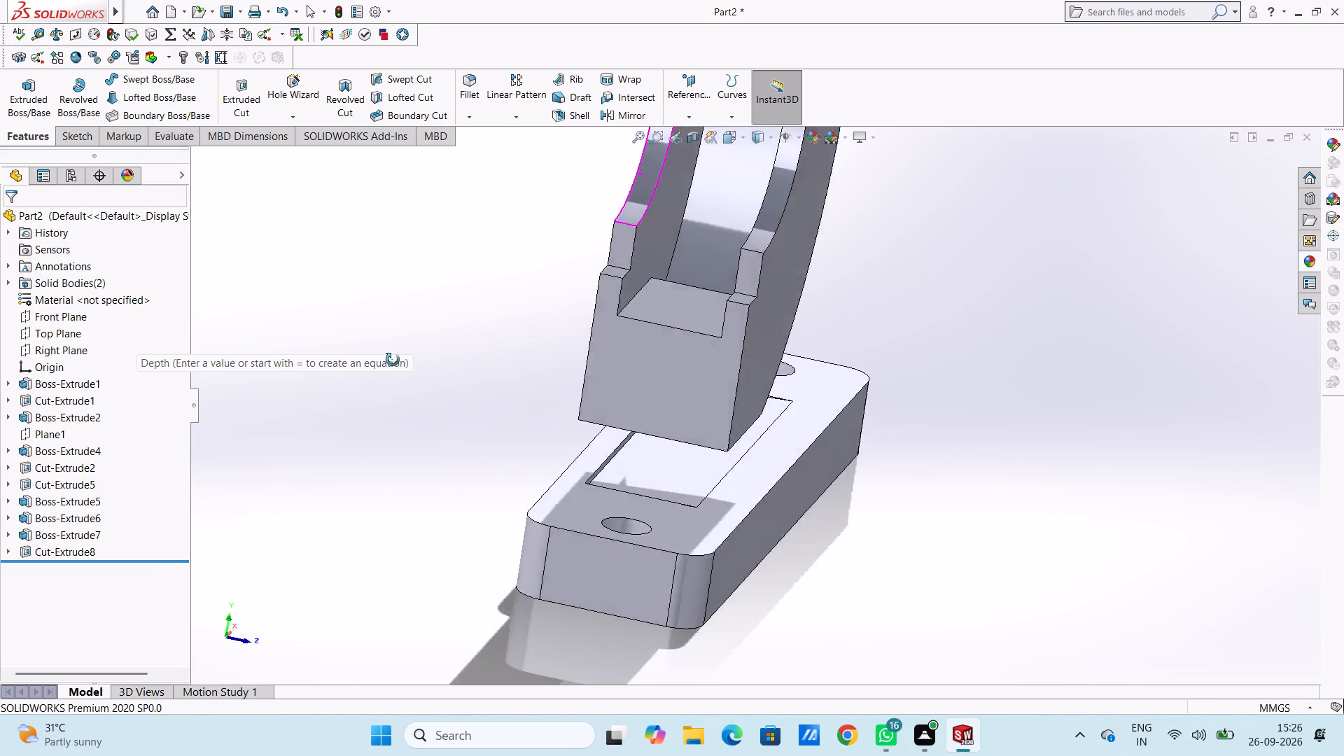
middle_drag(393, 360, 353, 357)
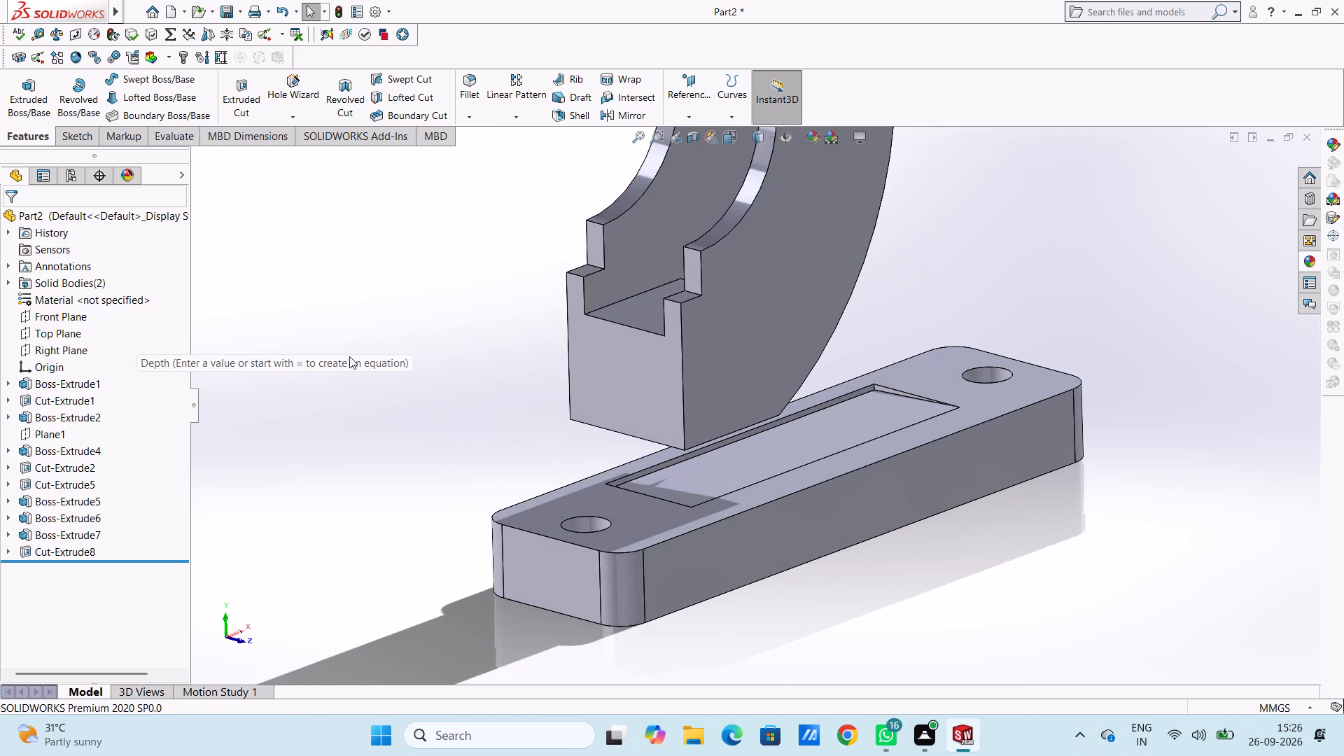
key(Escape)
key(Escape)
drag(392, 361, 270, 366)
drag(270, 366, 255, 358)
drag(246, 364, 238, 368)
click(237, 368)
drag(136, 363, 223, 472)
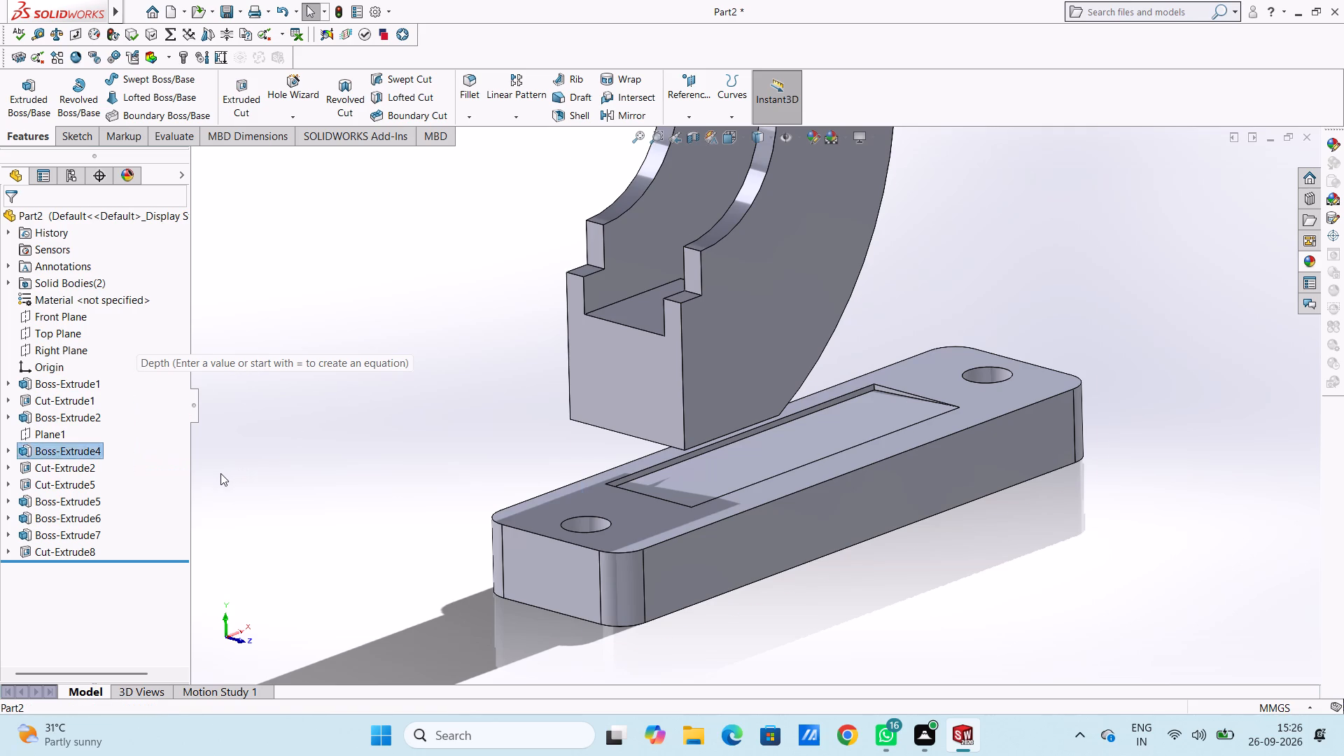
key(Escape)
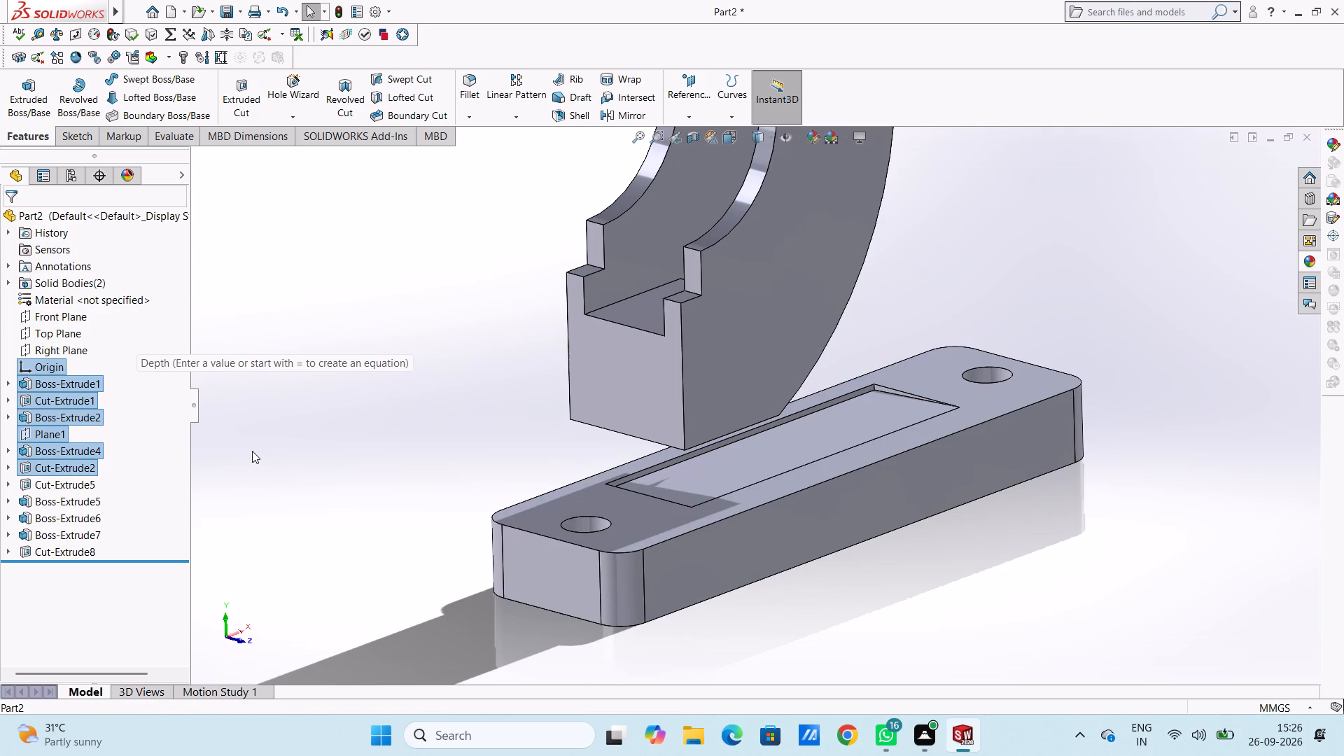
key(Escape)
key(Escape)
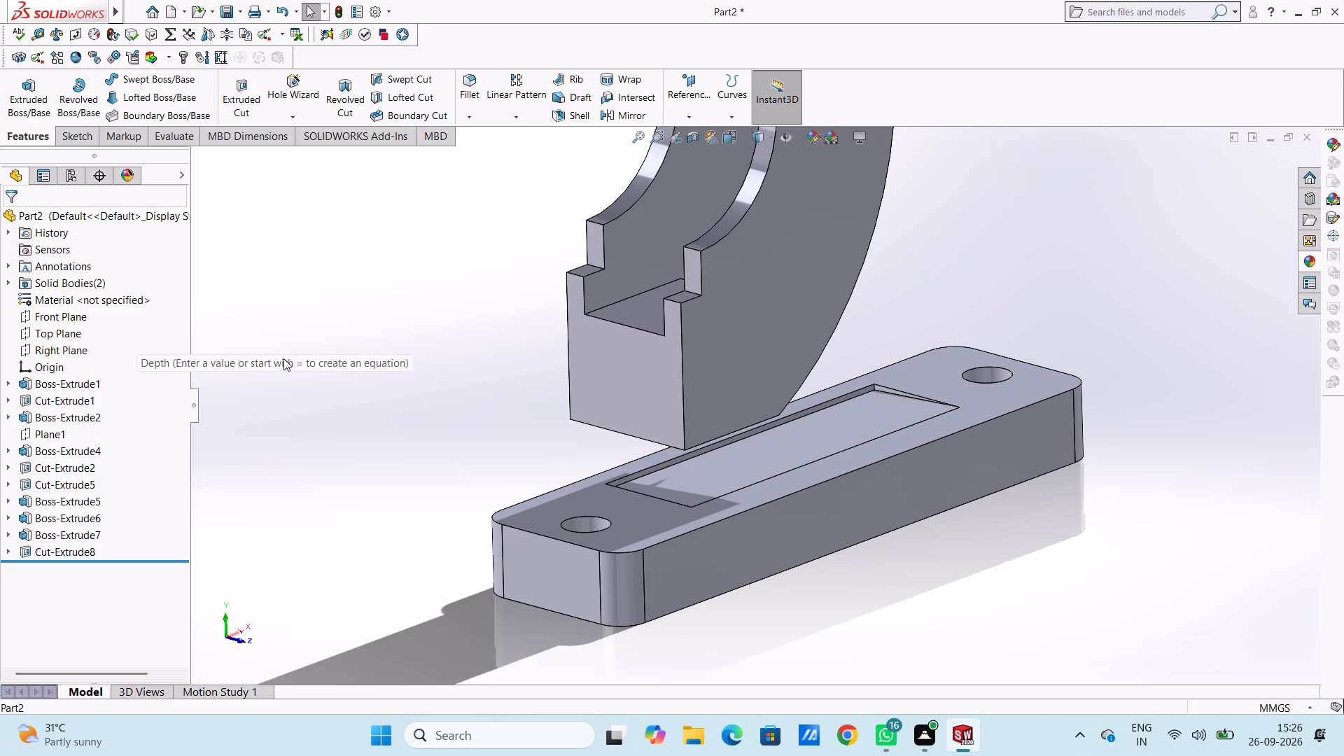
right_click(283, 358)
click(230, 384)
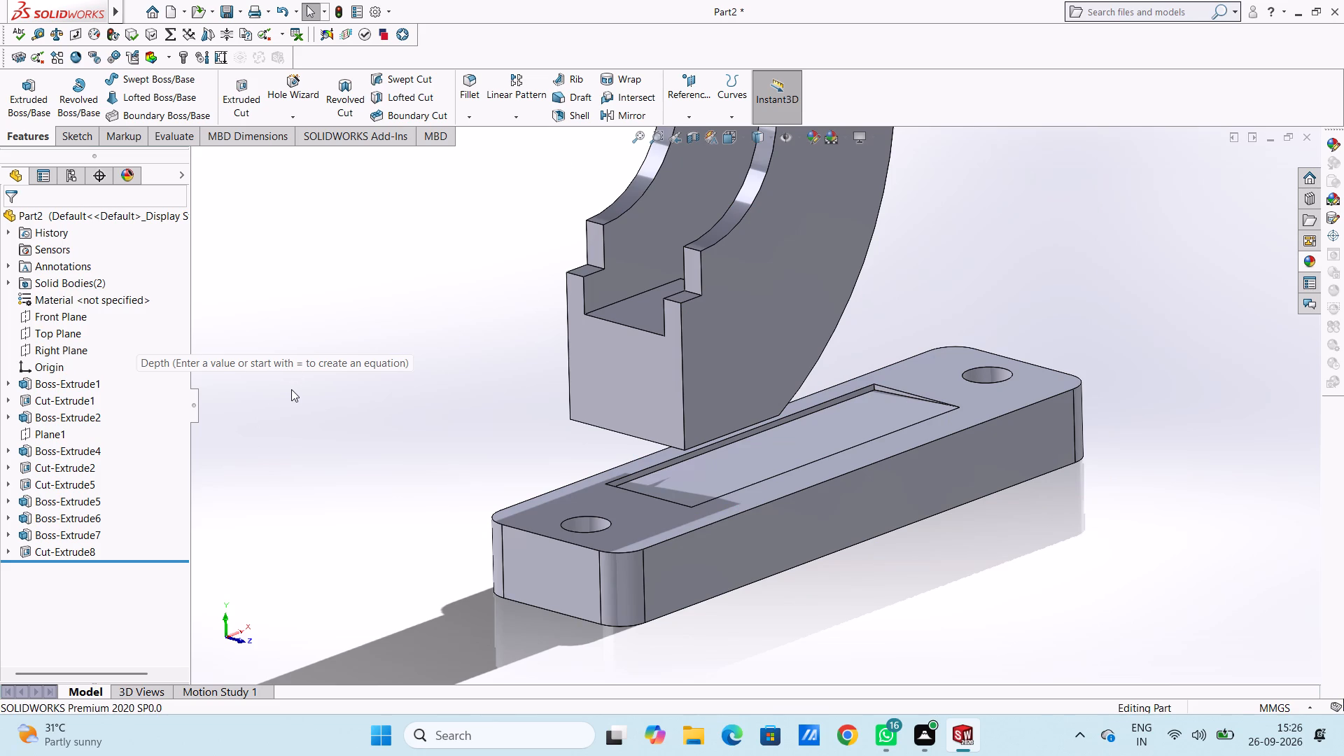
Create a reference plane offset 5 mm from the Front Plane.
key(ctrl+5)
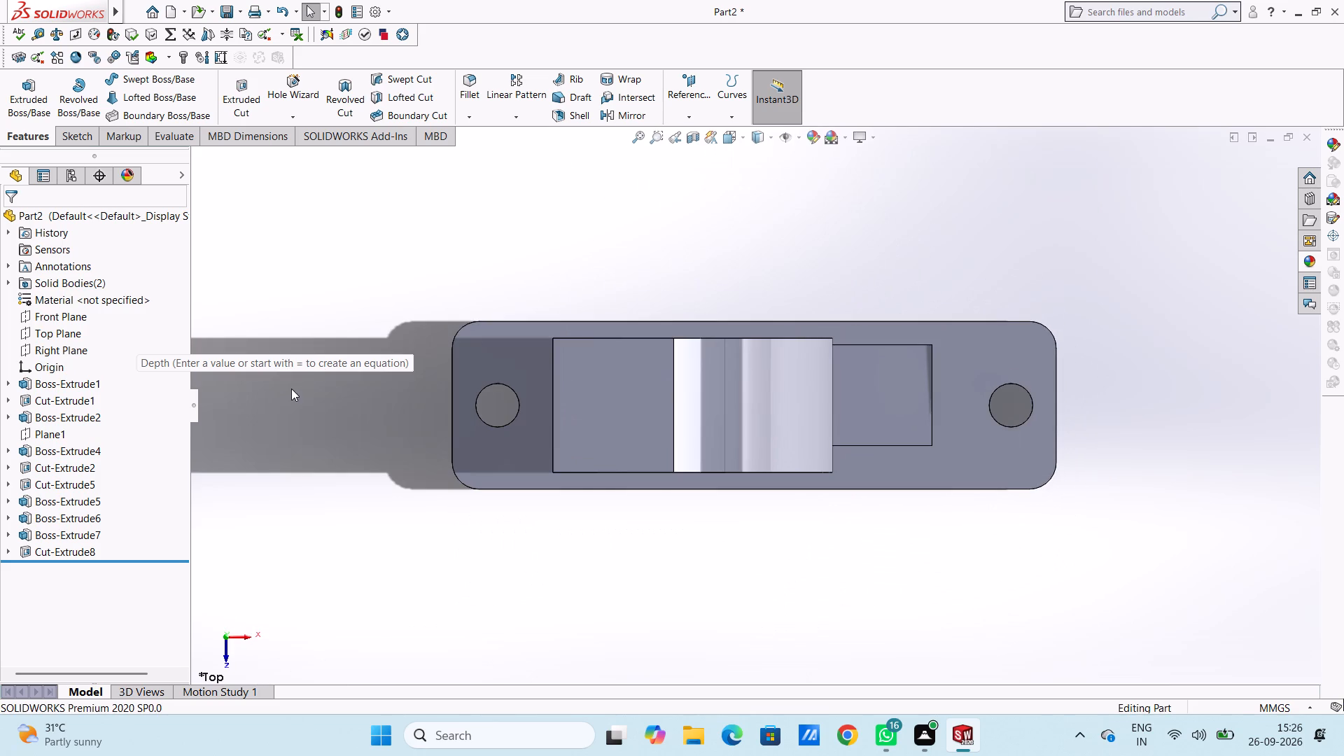
click(689, 75)
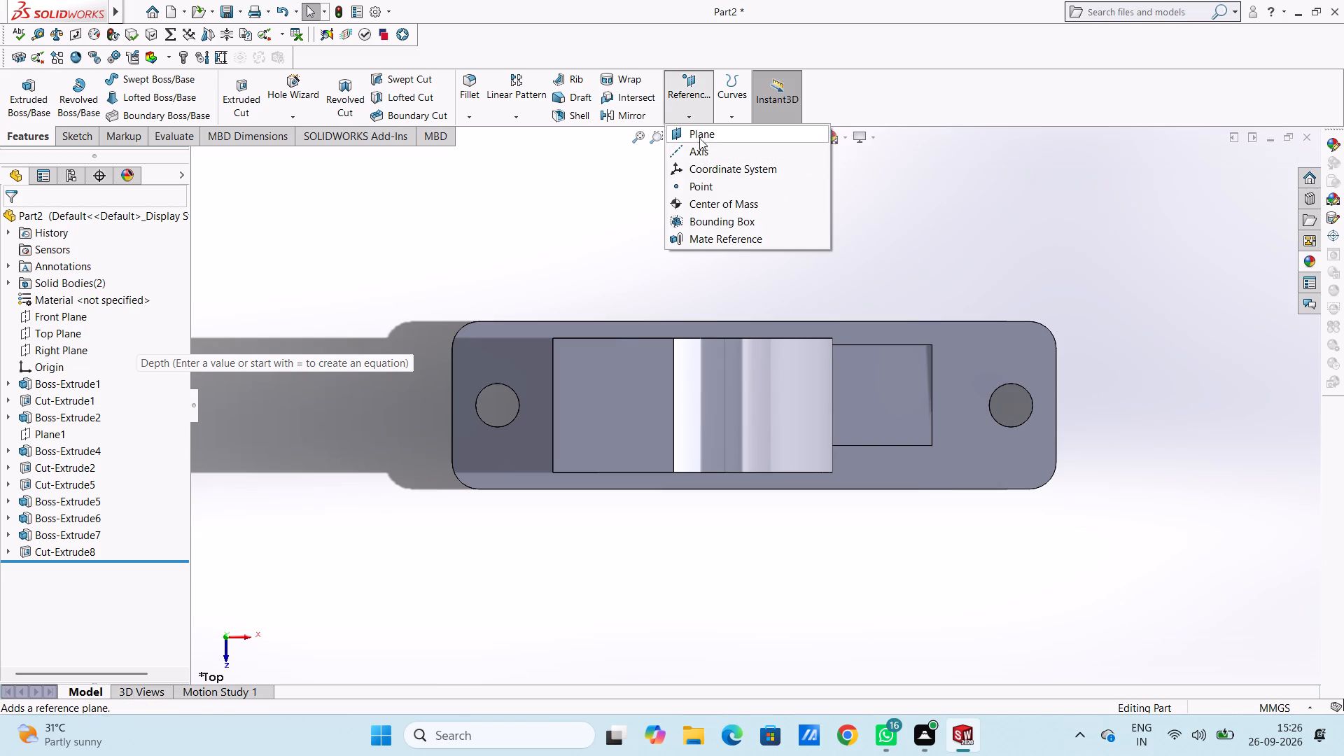
click(699, 135)
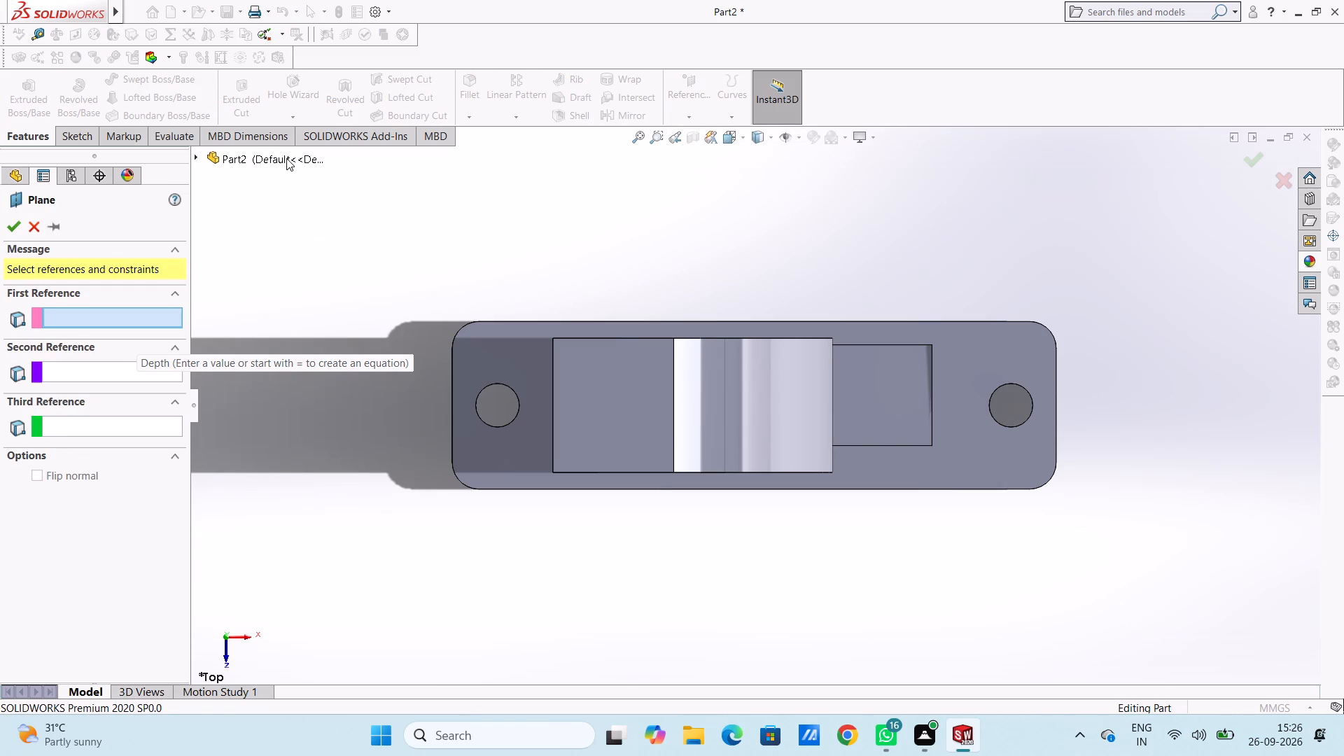
click(286, 157)
click(246, 264)
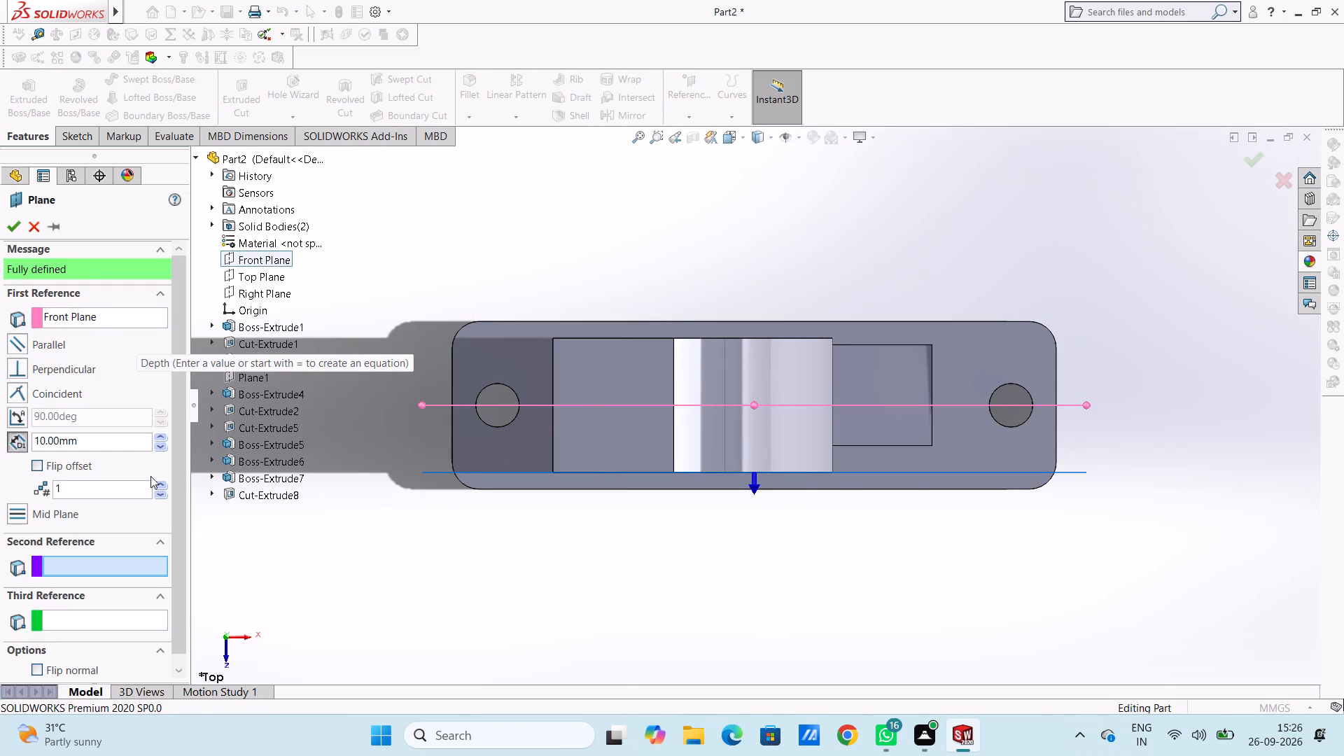
click(114, 440)
click(114, 439)
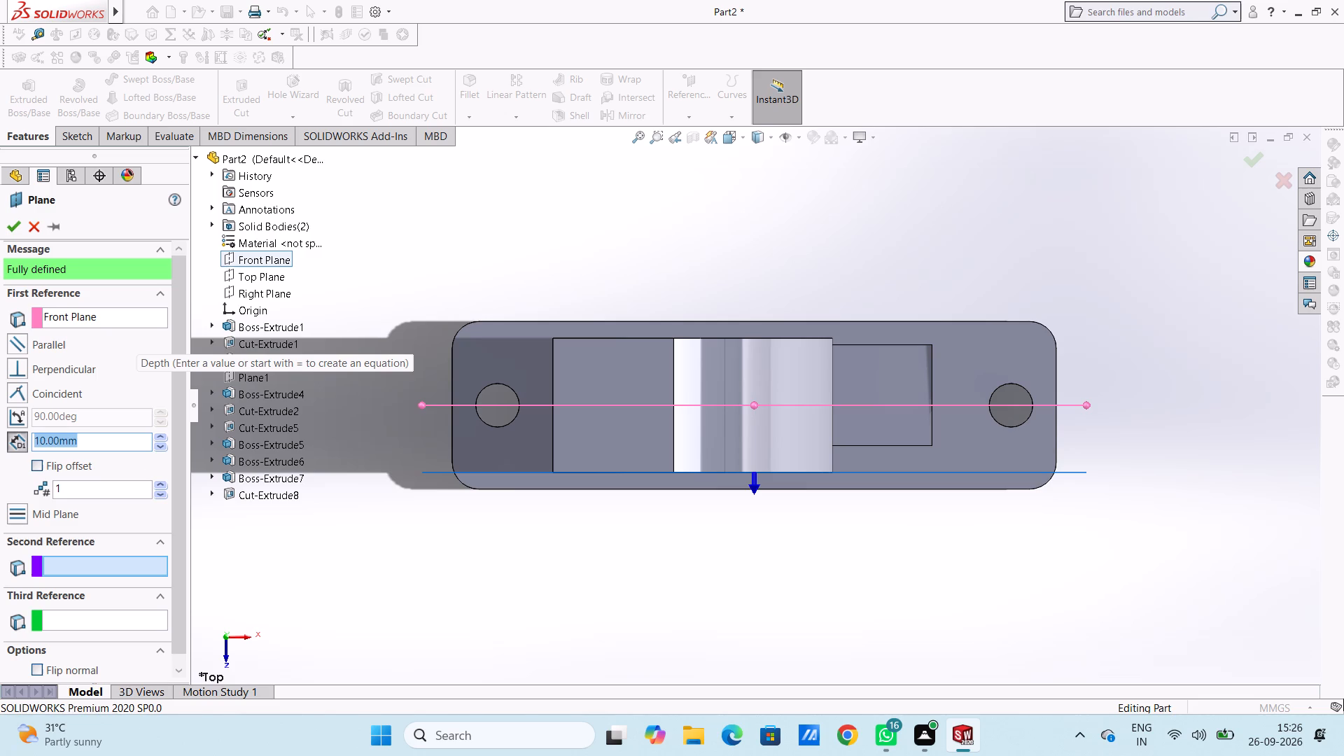
key(5)
key(Return)
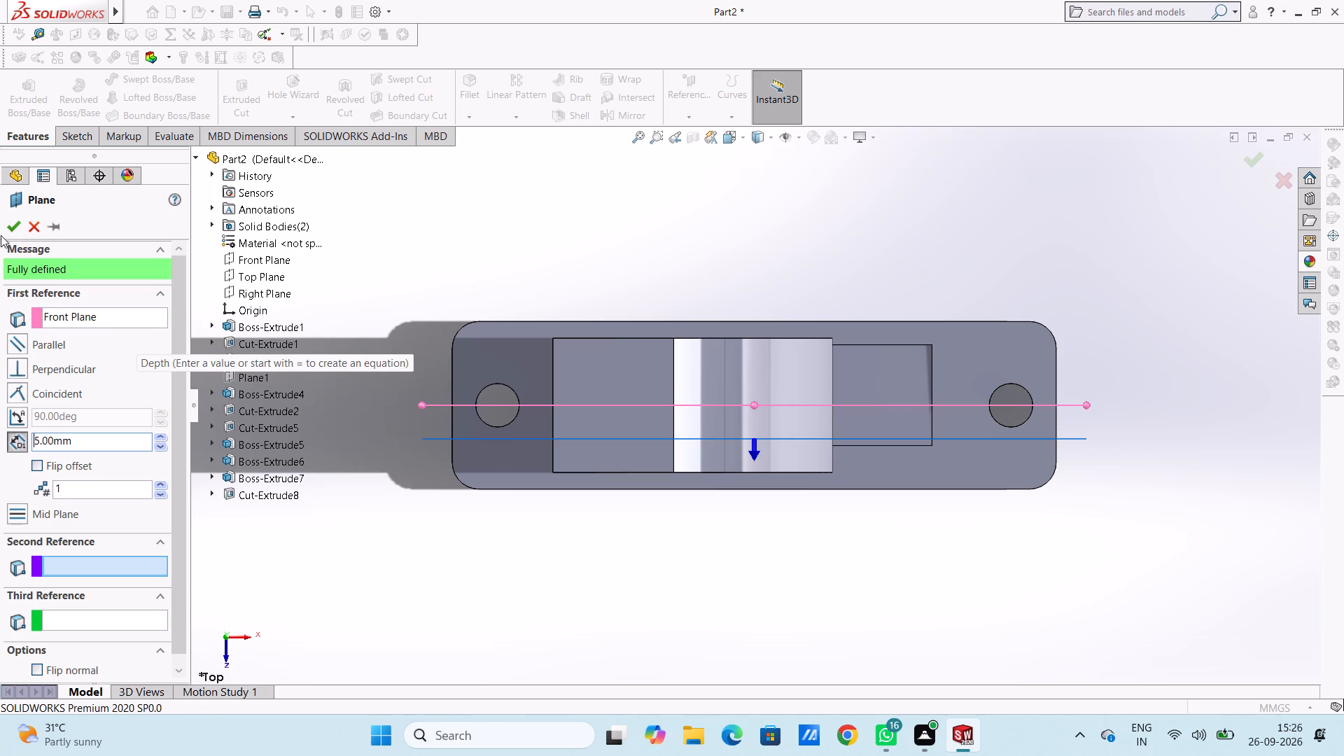
click(19, 223)
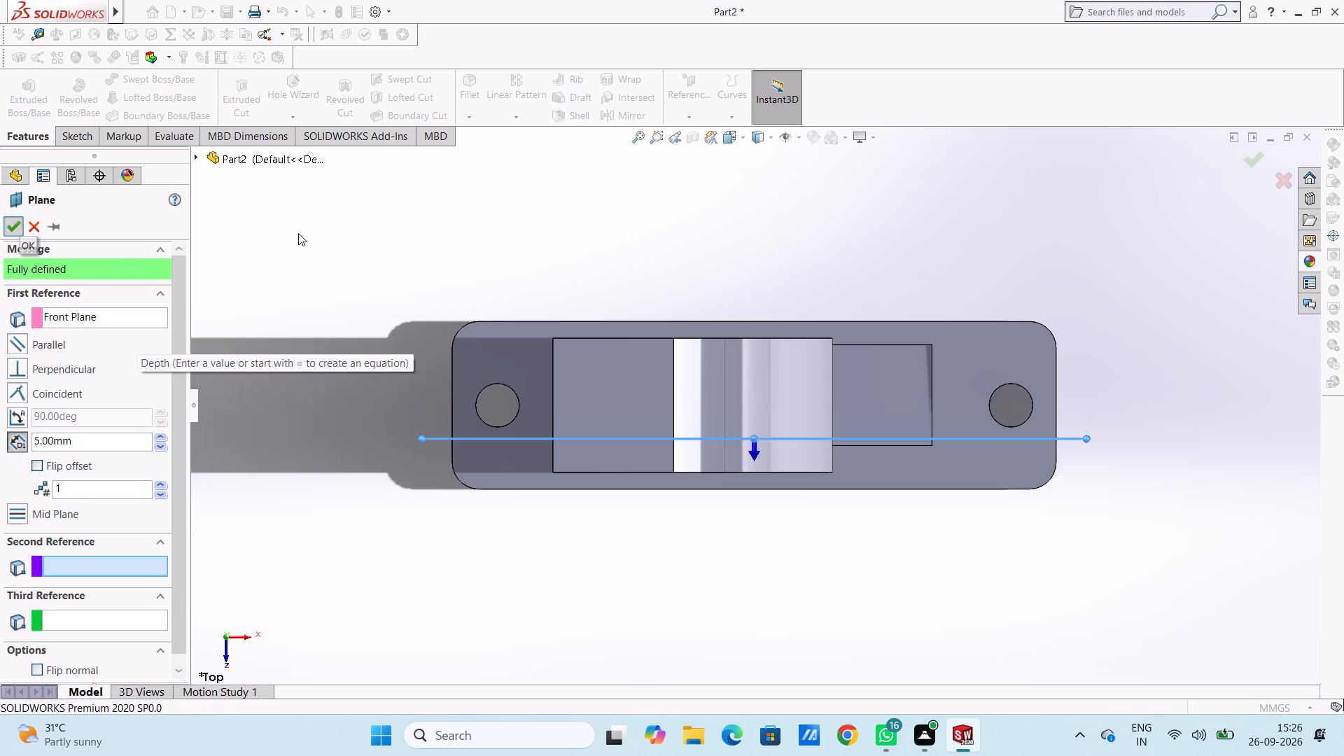
Start a sketch on the new 5 mm offset plane and trace the housing's outer curved edge with a three-point arc.
click(370, 216)
key(ctrl+1)
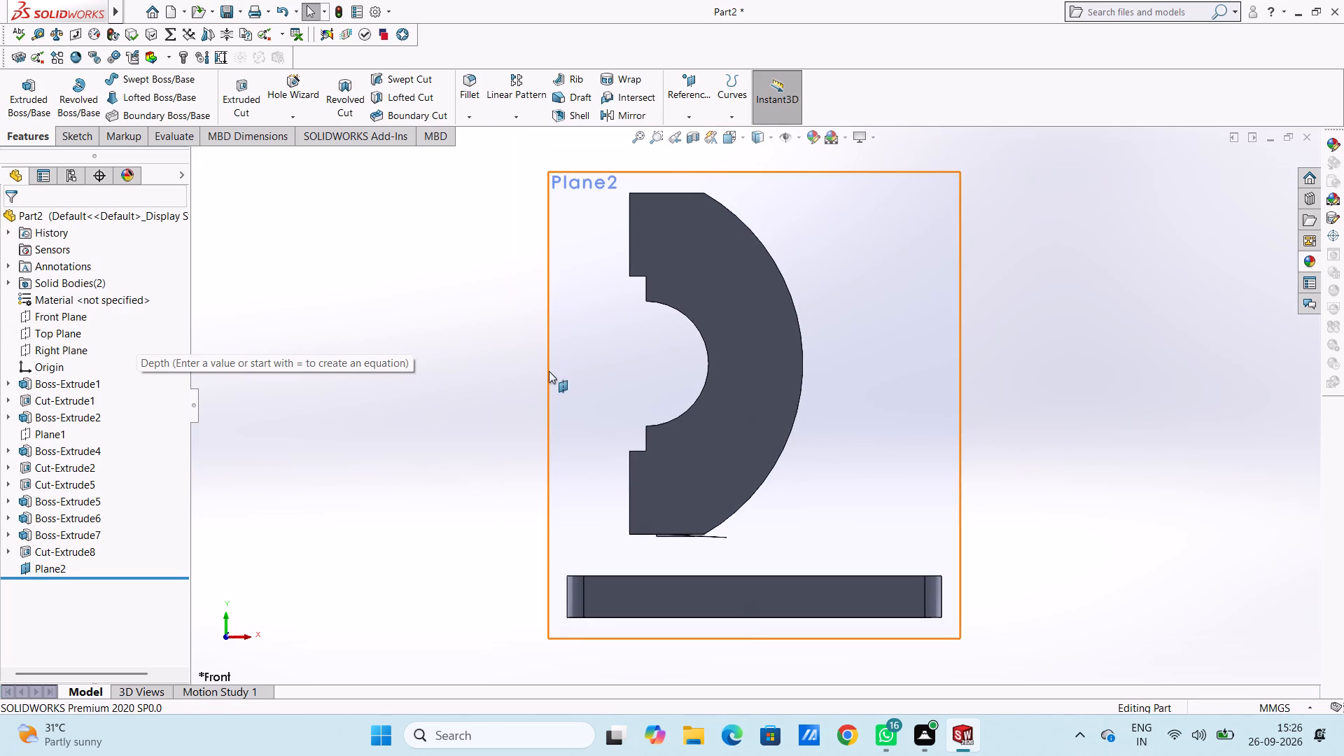
click(564, 374)
click(626, 332)
click(477, 321)
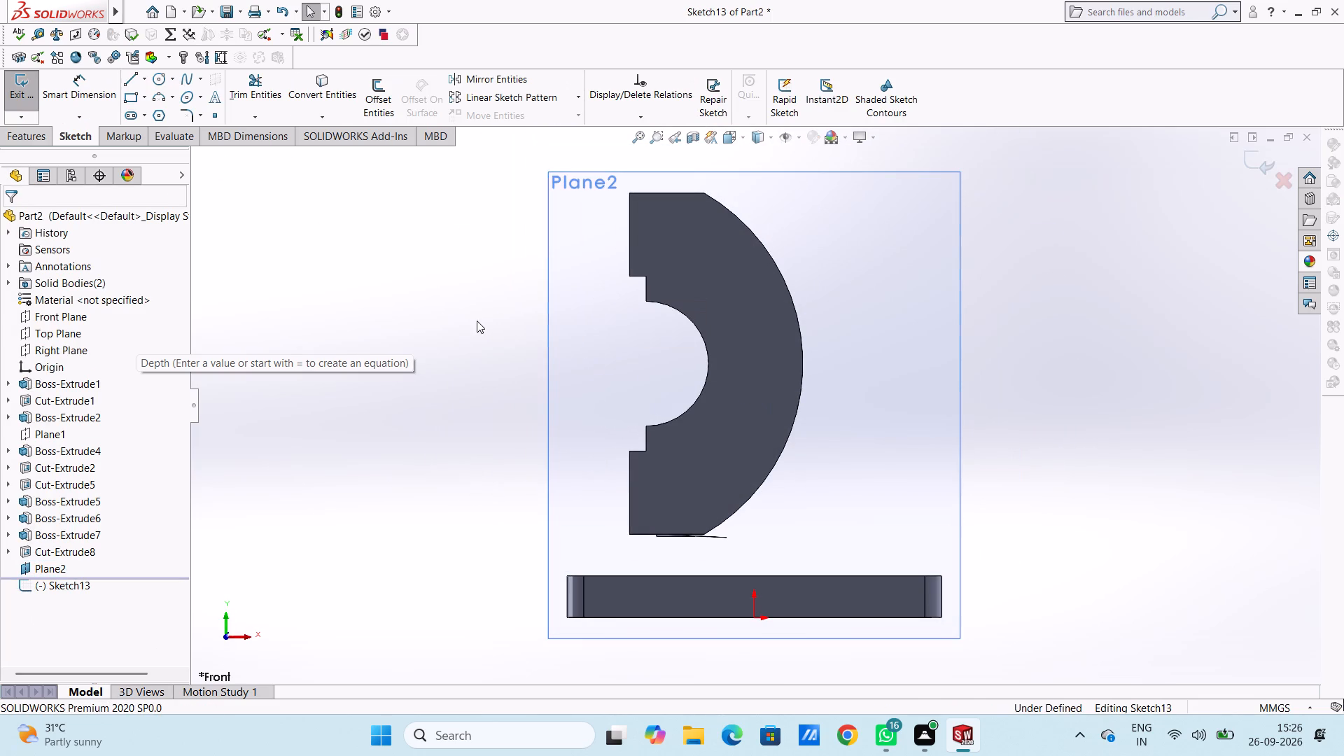
click(151, 97)
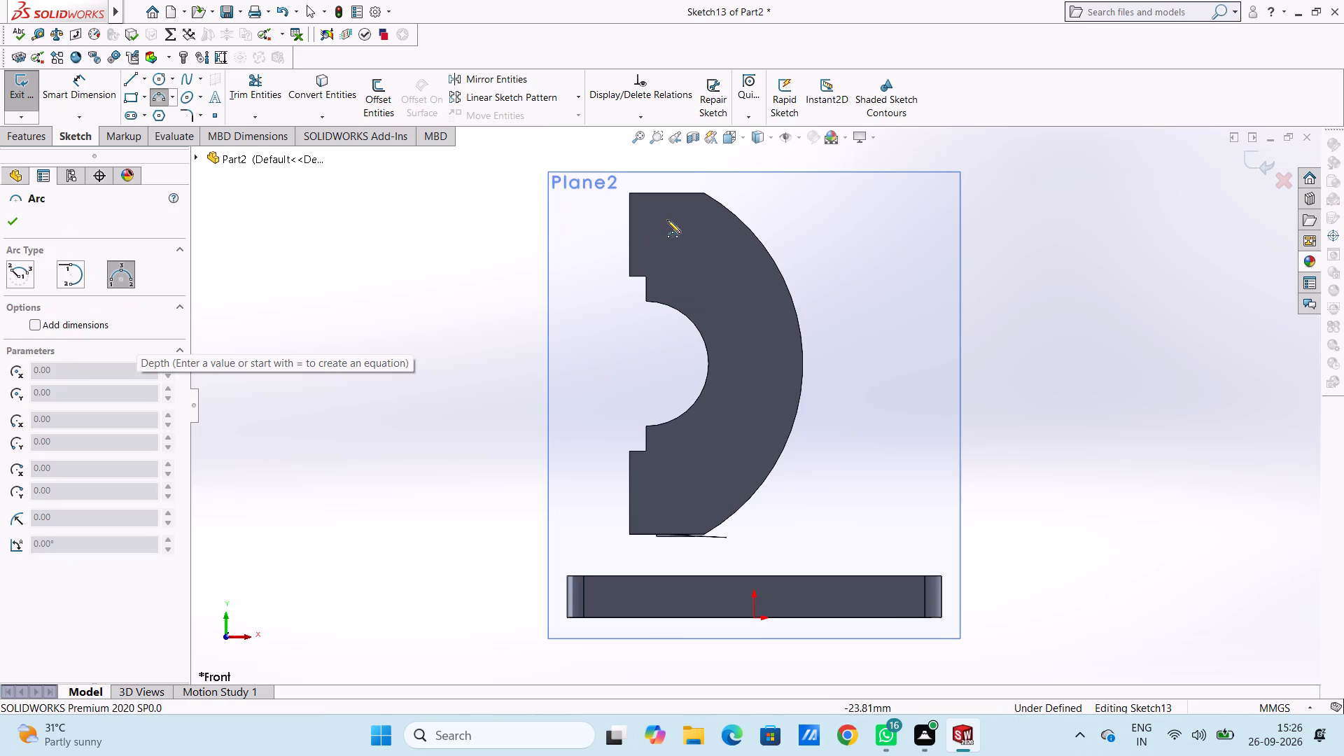
click(706, 192)
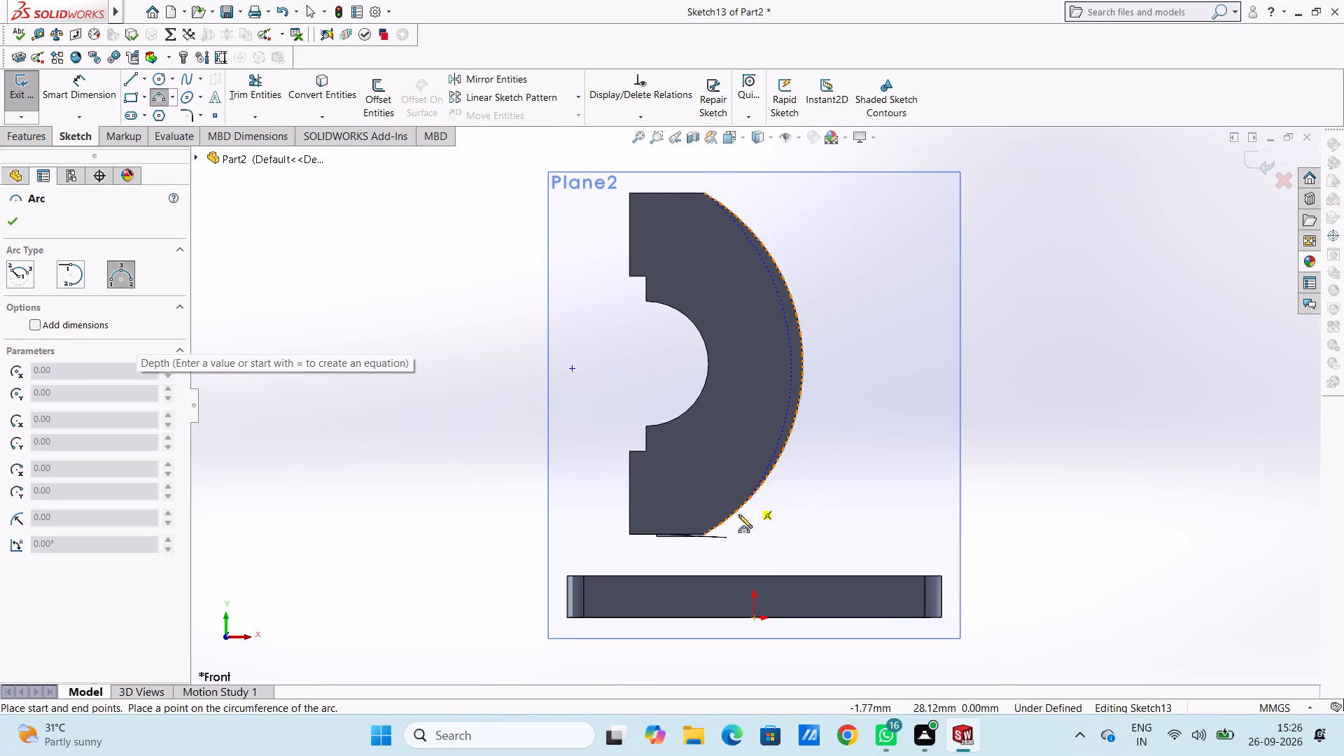
scroll(709, 545, down, 2)
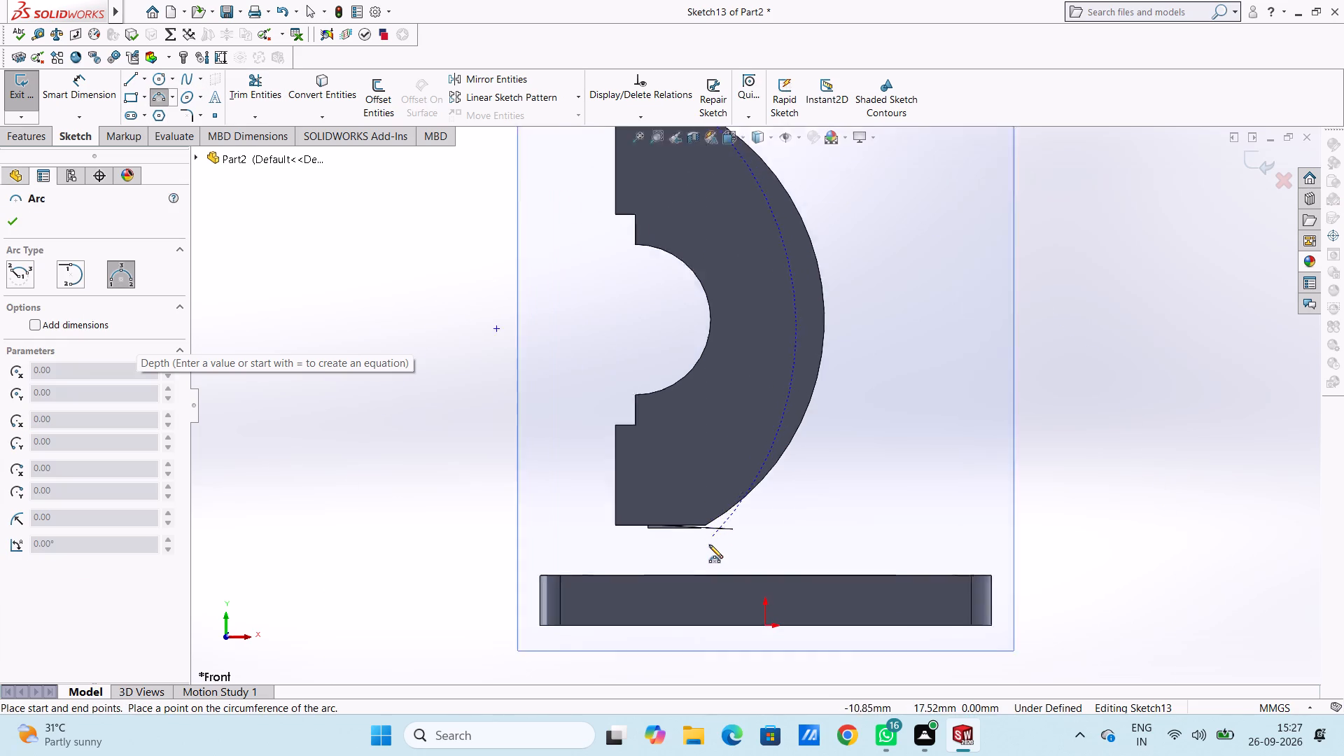
scroll(709, 545, down, 4)
click(715, 447)
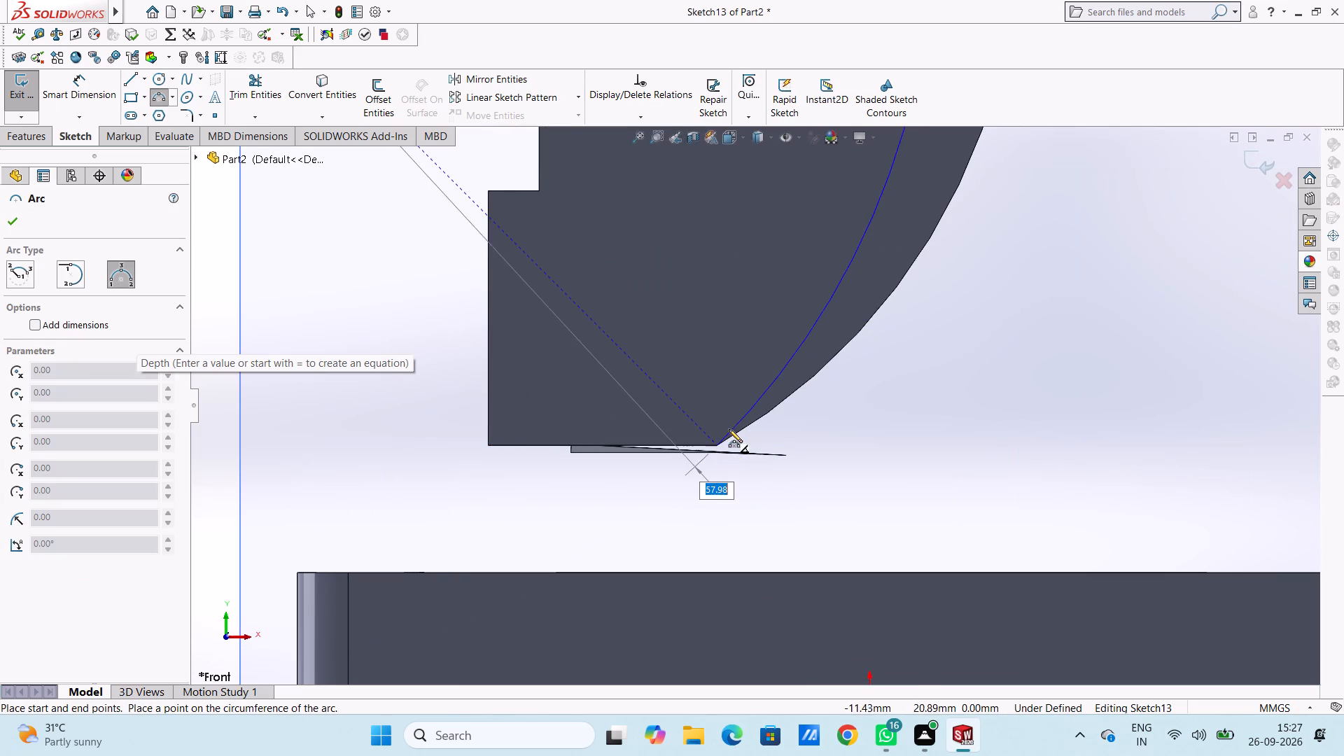
click(788, 395)
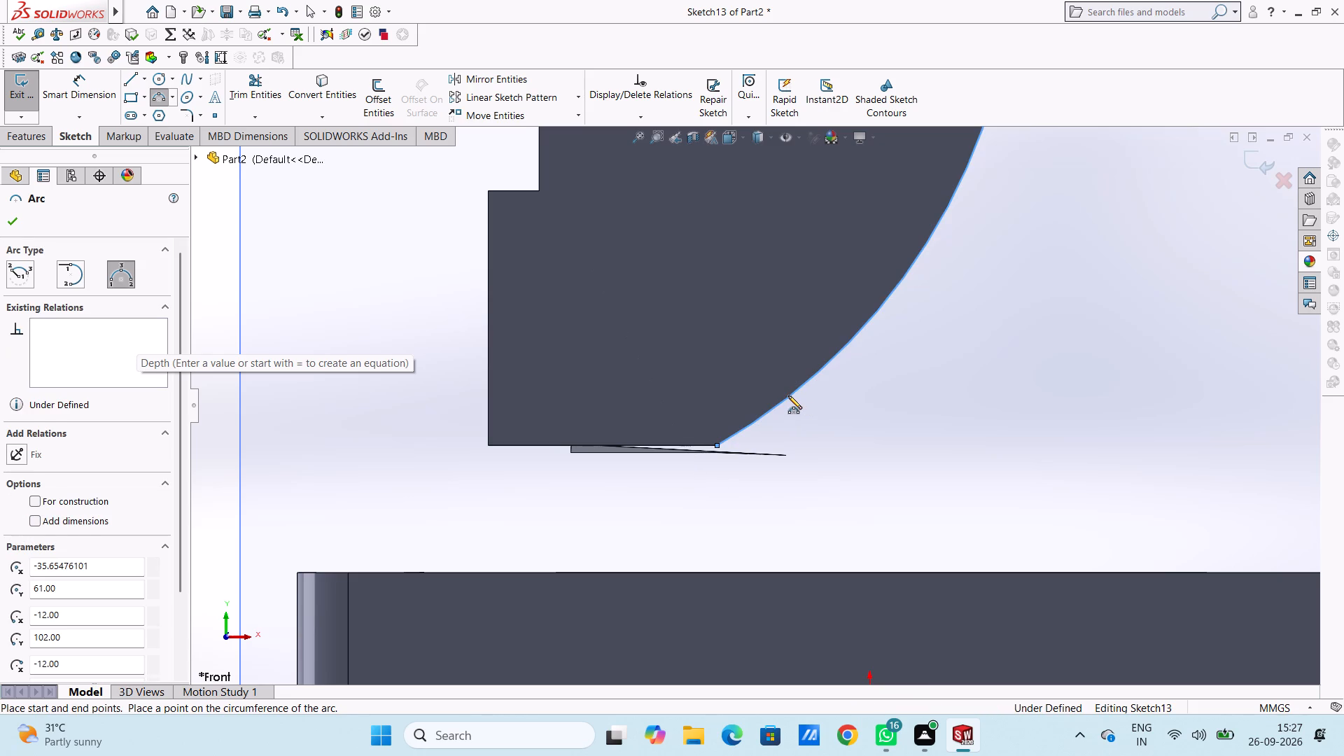
key(Escape)
key(Escape)
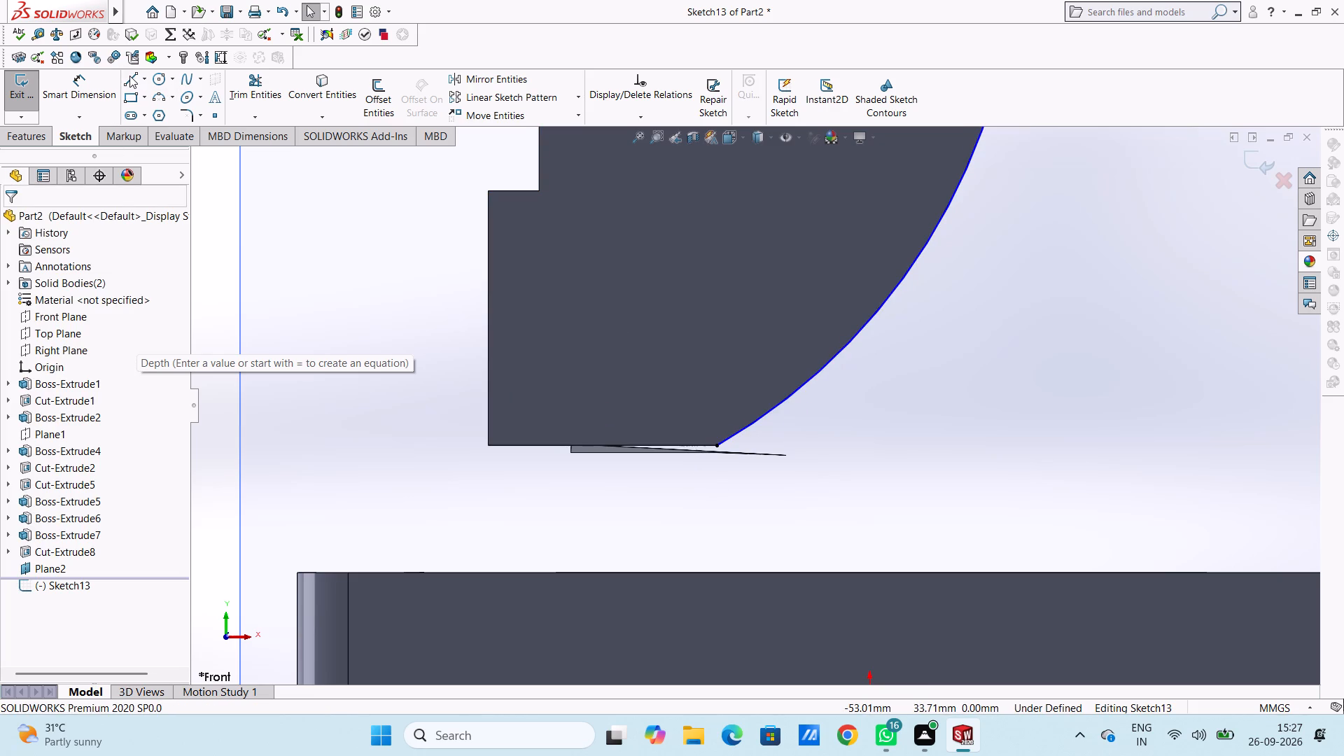
Sketch an 18 mm horizontal line along the housing's lower edge, ending at the arc's lower endpoint.
click(129, 76)
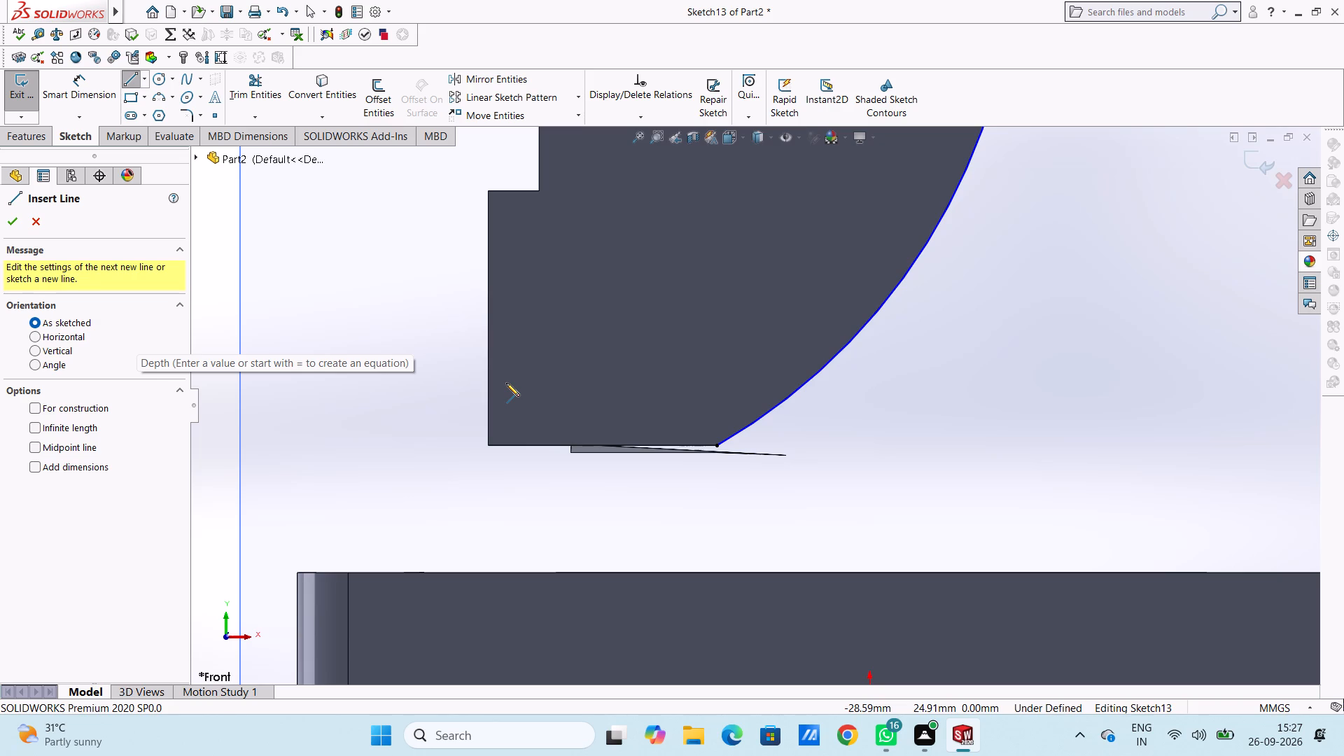
click(489, 444)
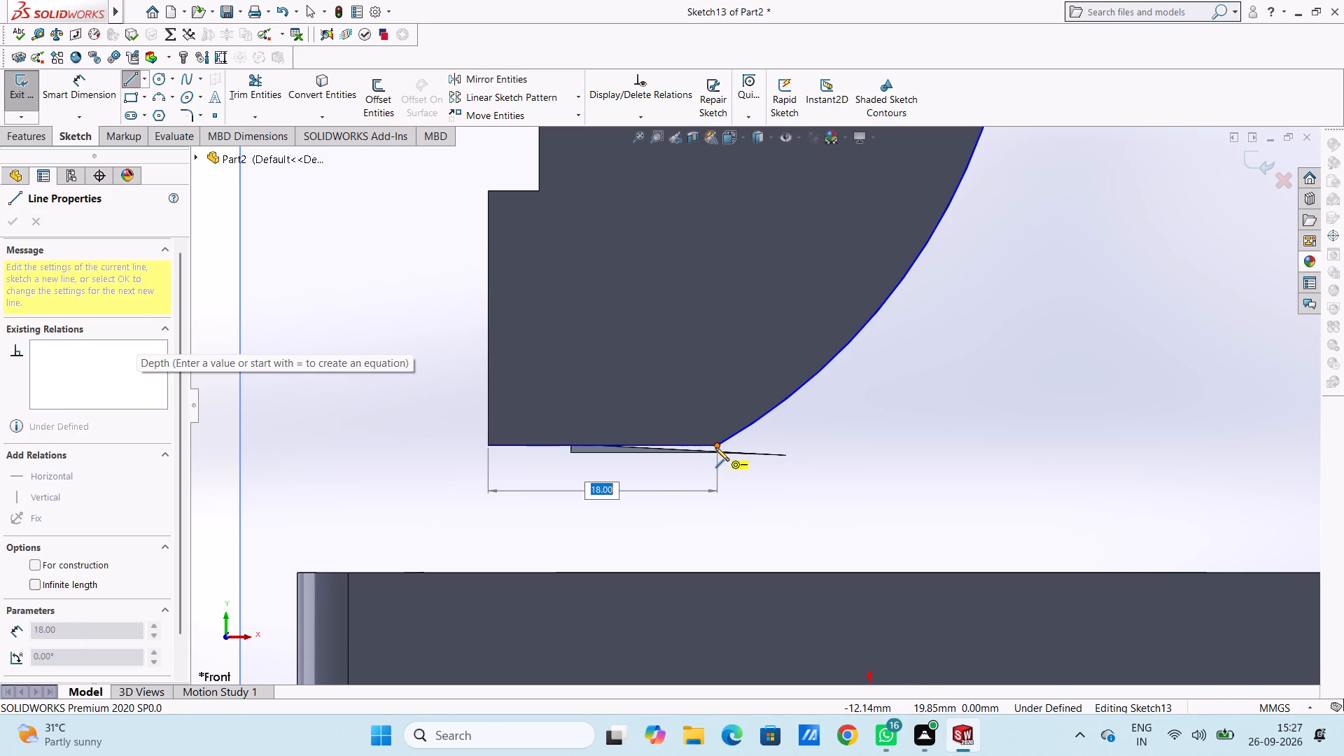
click(716, 446)
key(Escape)
key(Escape)
key(Escape)
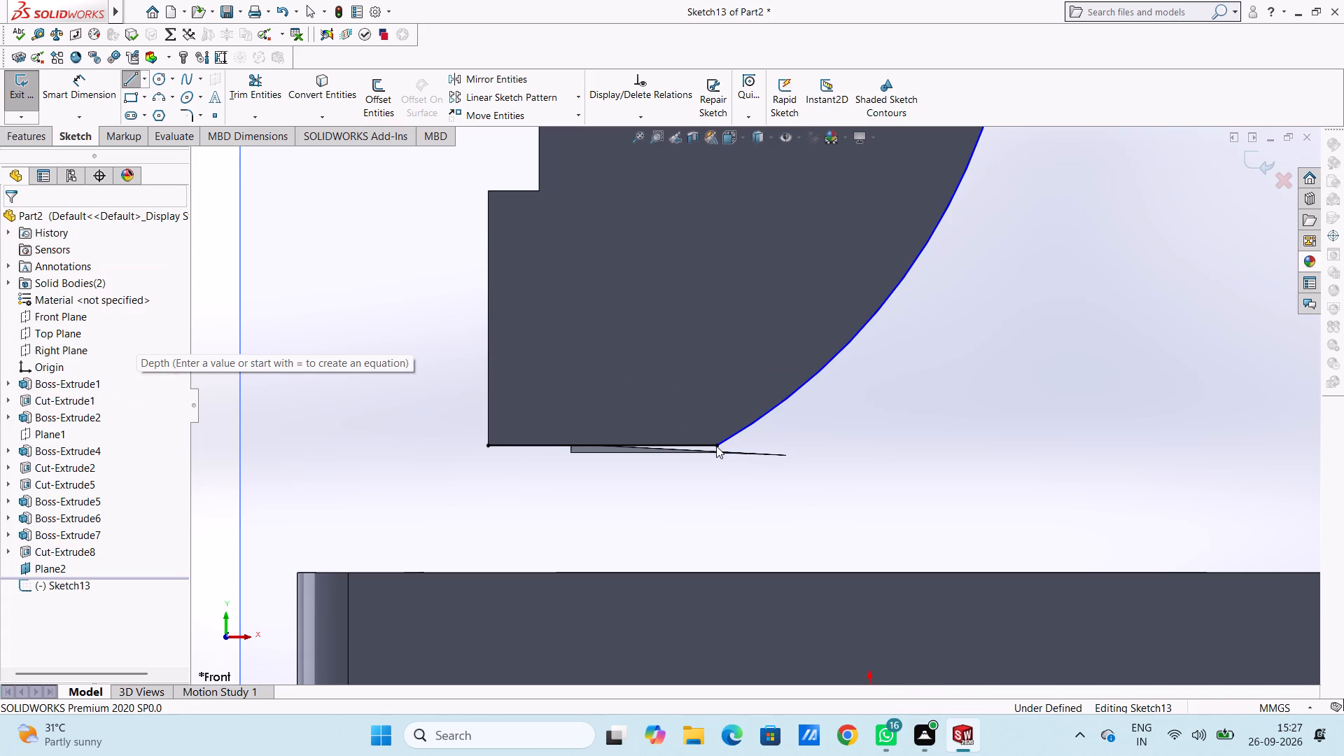
key(Escape)
Sketch two consecutive horizontal lines, 20 mm and 48 mm long, along the base plate's bottom edge from its left corner.
scroll(716, 446, up, 7)
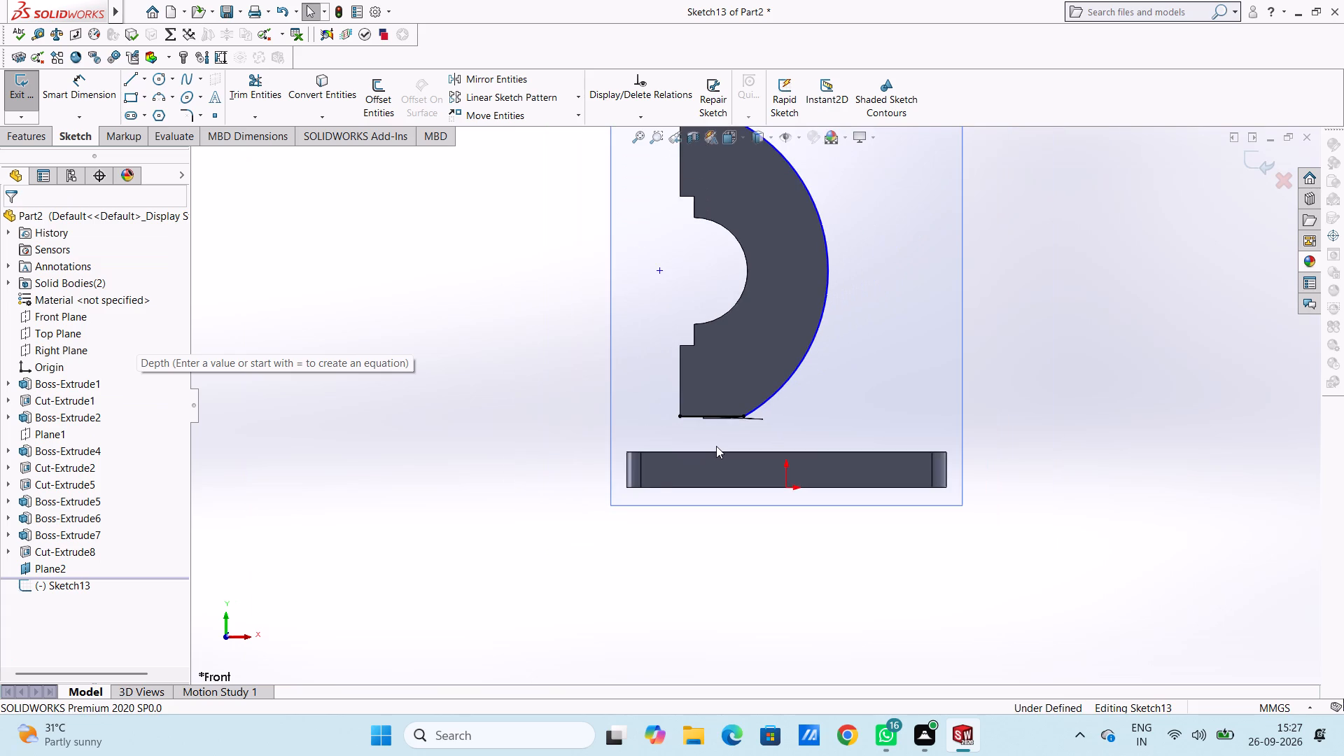
scroll(716, 446, up, 4)
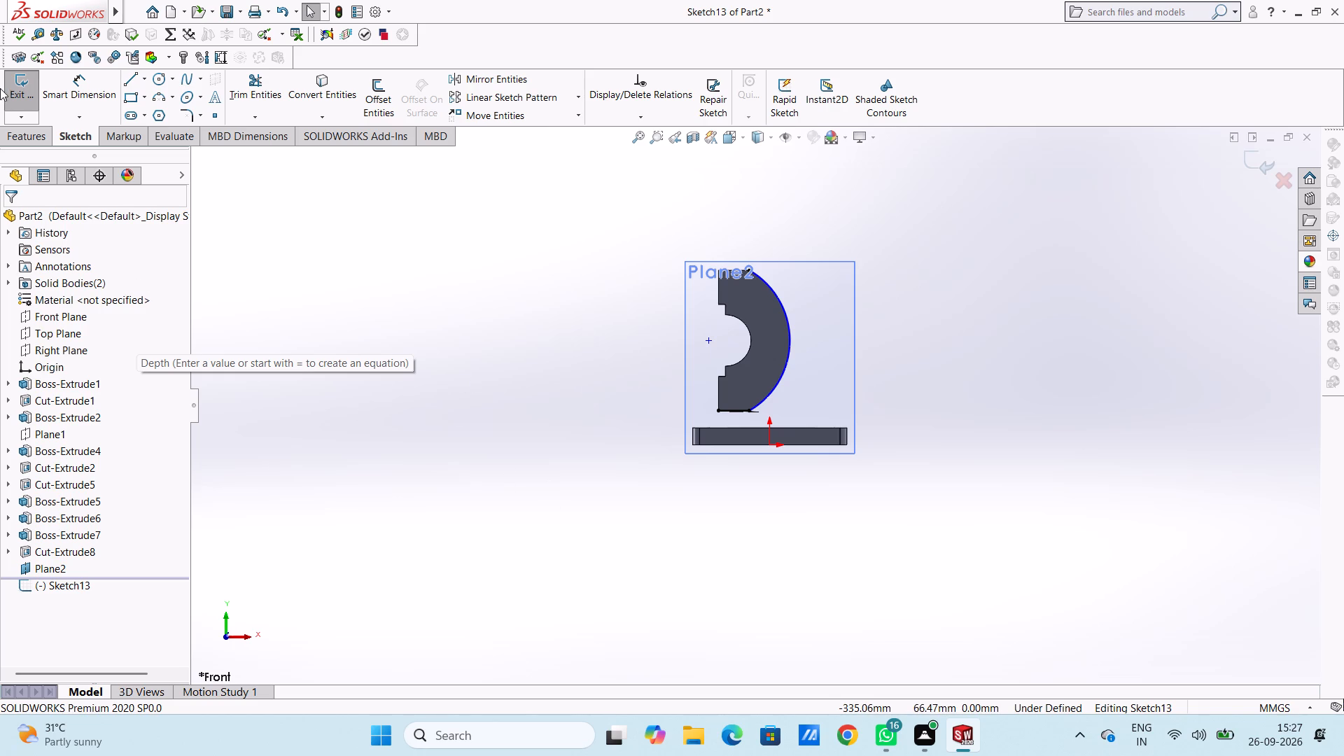
click(125, 77)
scroll(794, 384, down, 3)
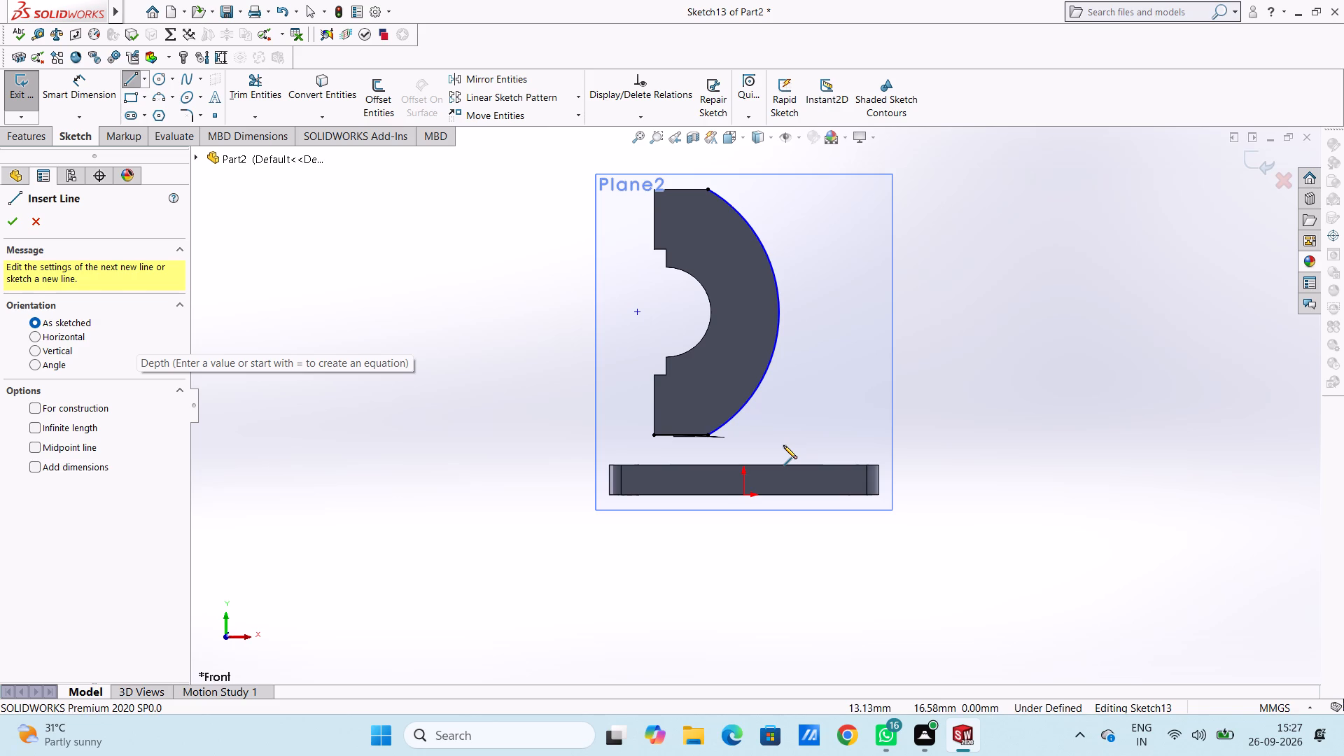
click(610, 494)
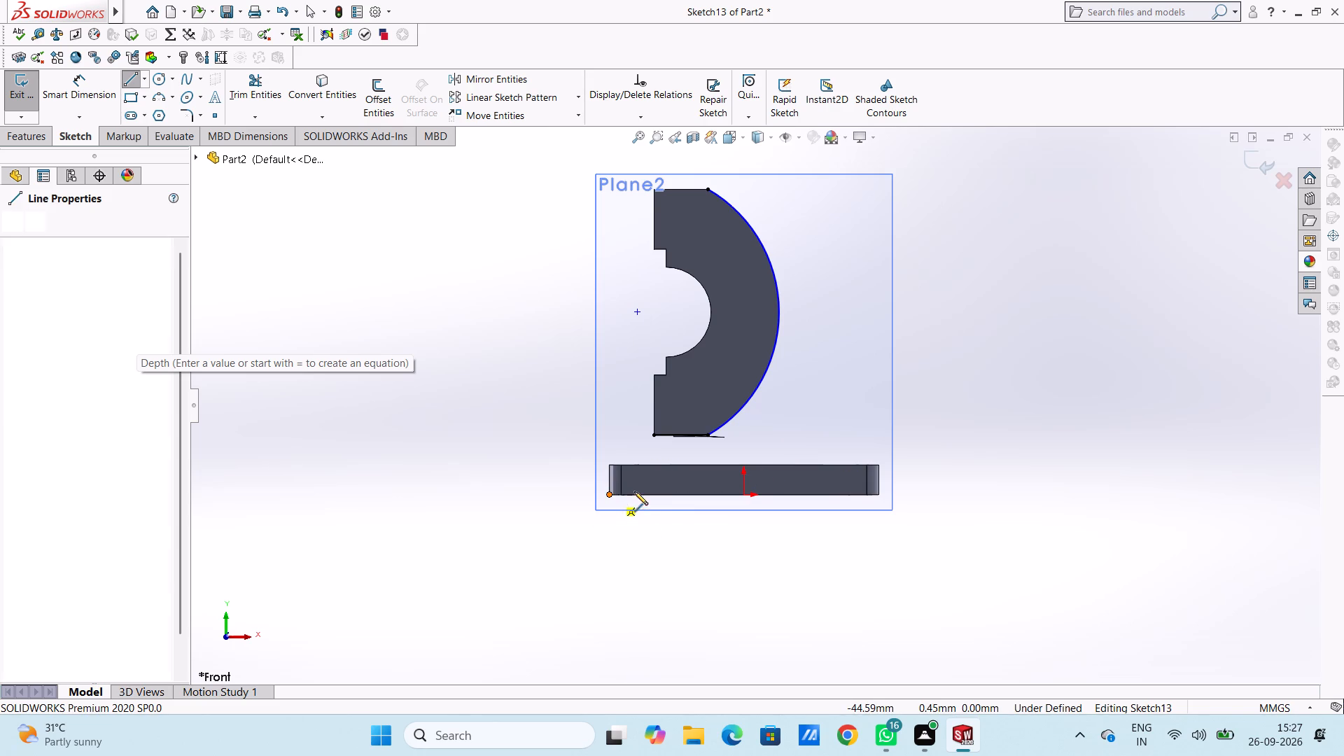
text(20)
key(Return)
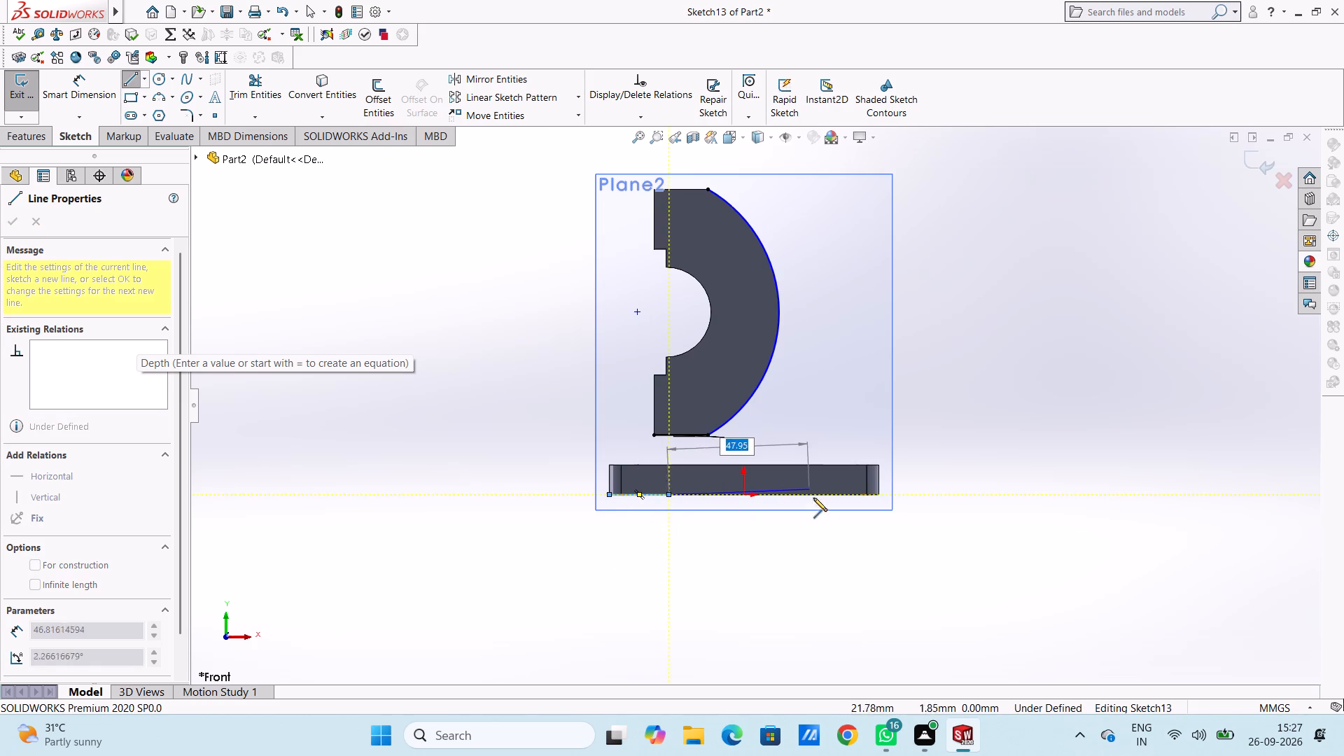
text(48)
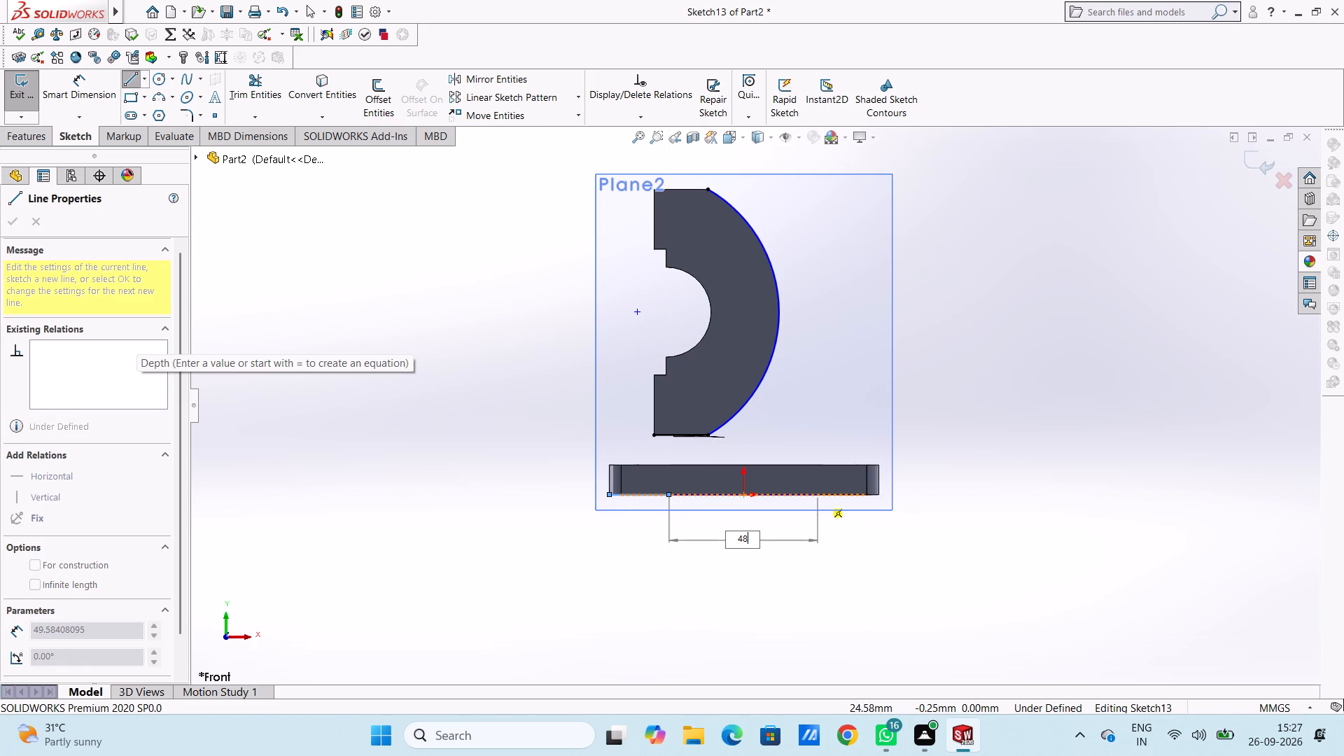
key(Return)
key(Escape)
key(Escape)
key(Escape)
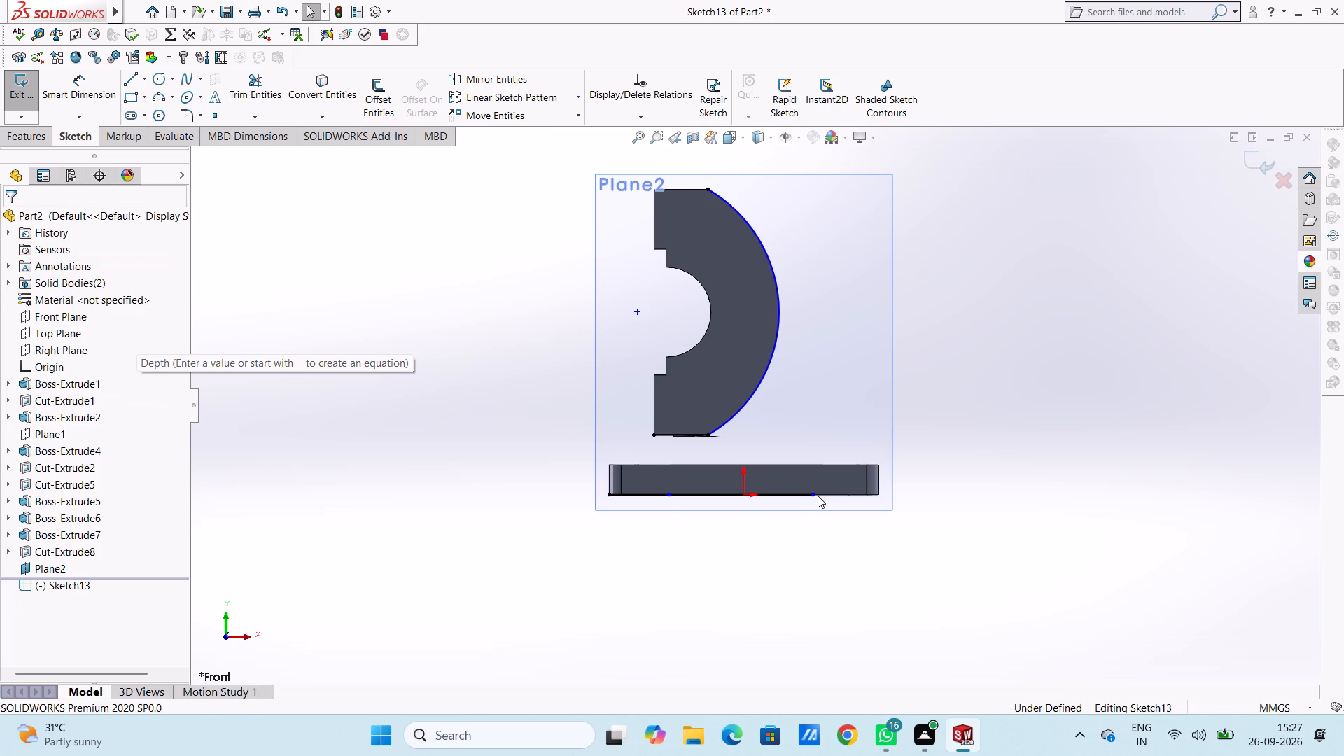
Sketch a horizontal line about 45 mm long at the plate's top edge, starting above the 48 mm line's end and running past the plate.
click(138, 80)
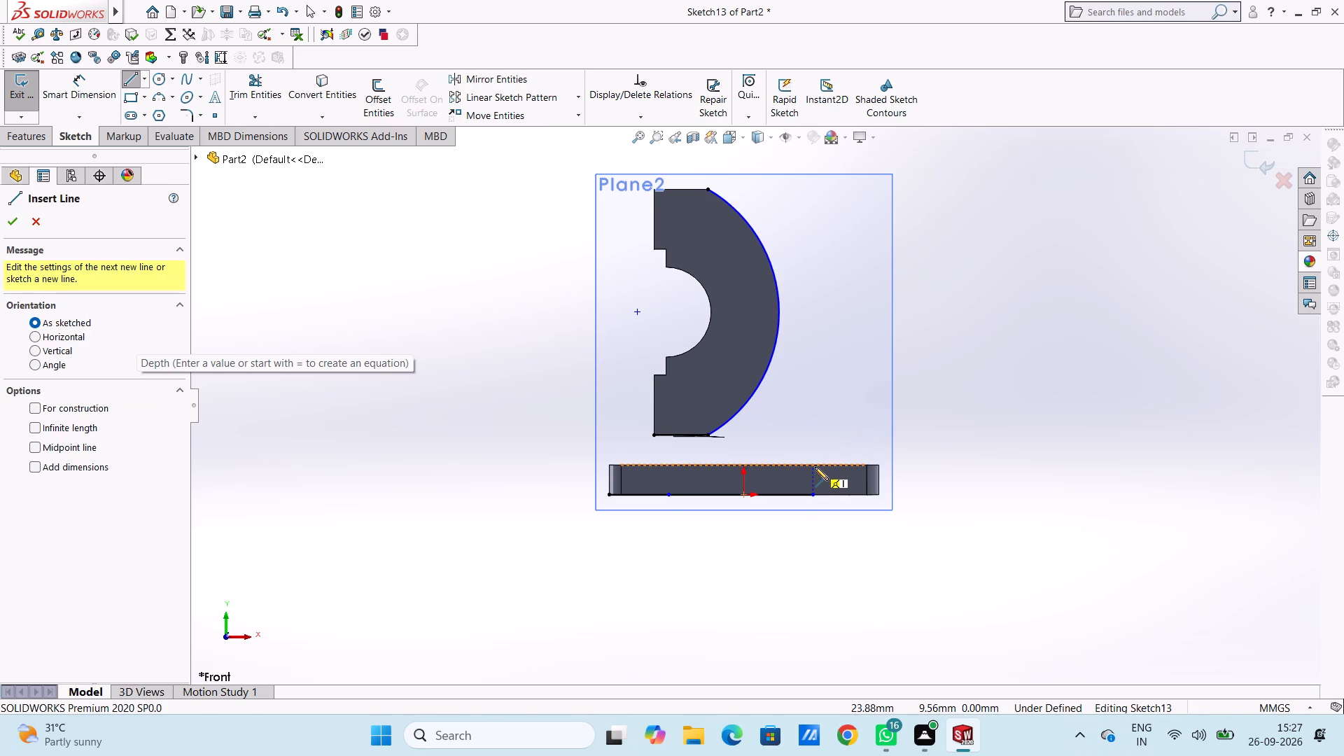
click(815, 464)
click(946, 463)
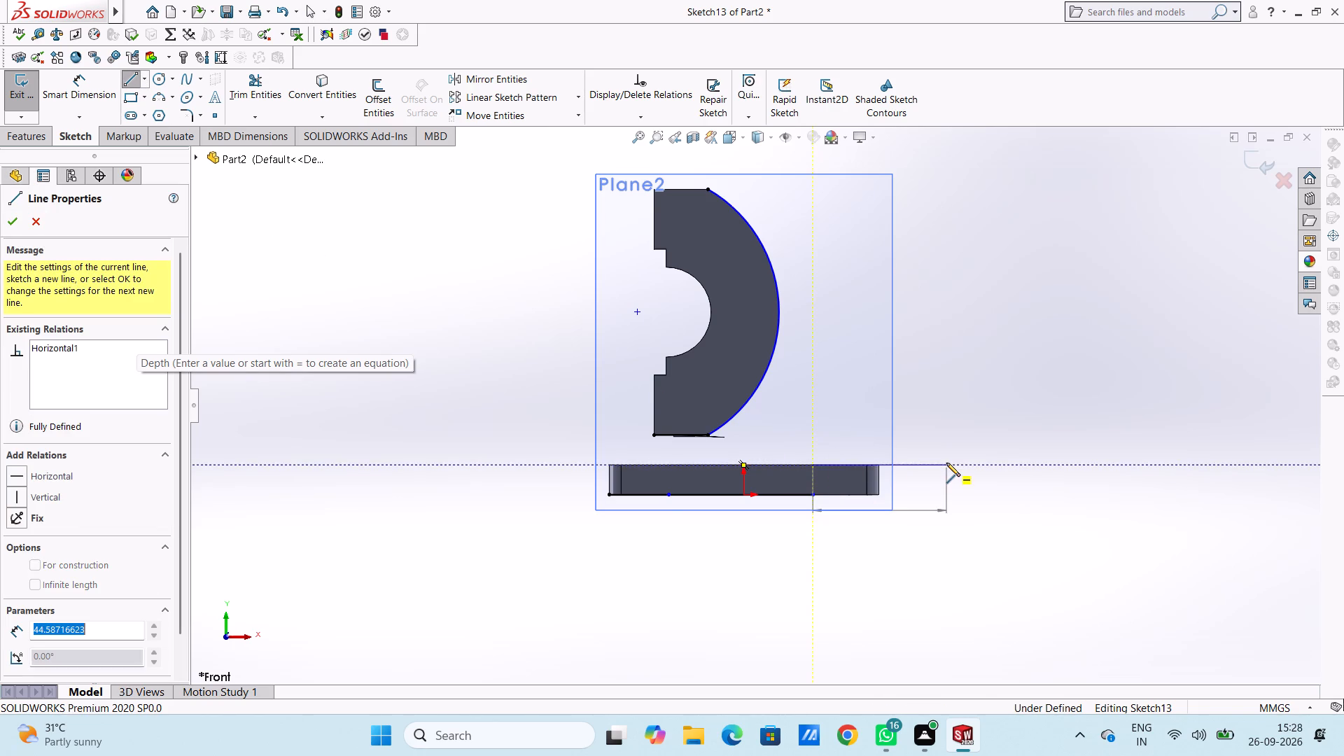
key(Escape)
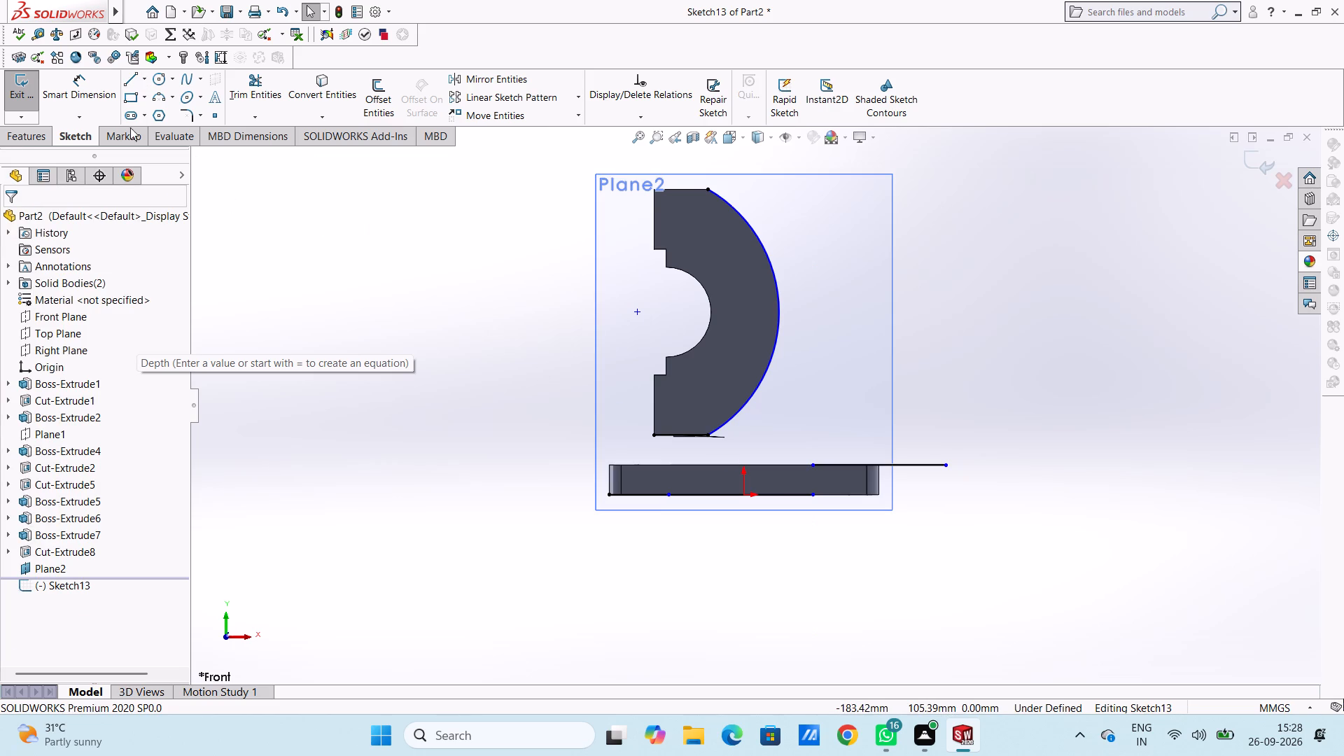
Sketch an inclined line about 47 mm long from the start of the top-edge line up into the housing.
click(133, 81)
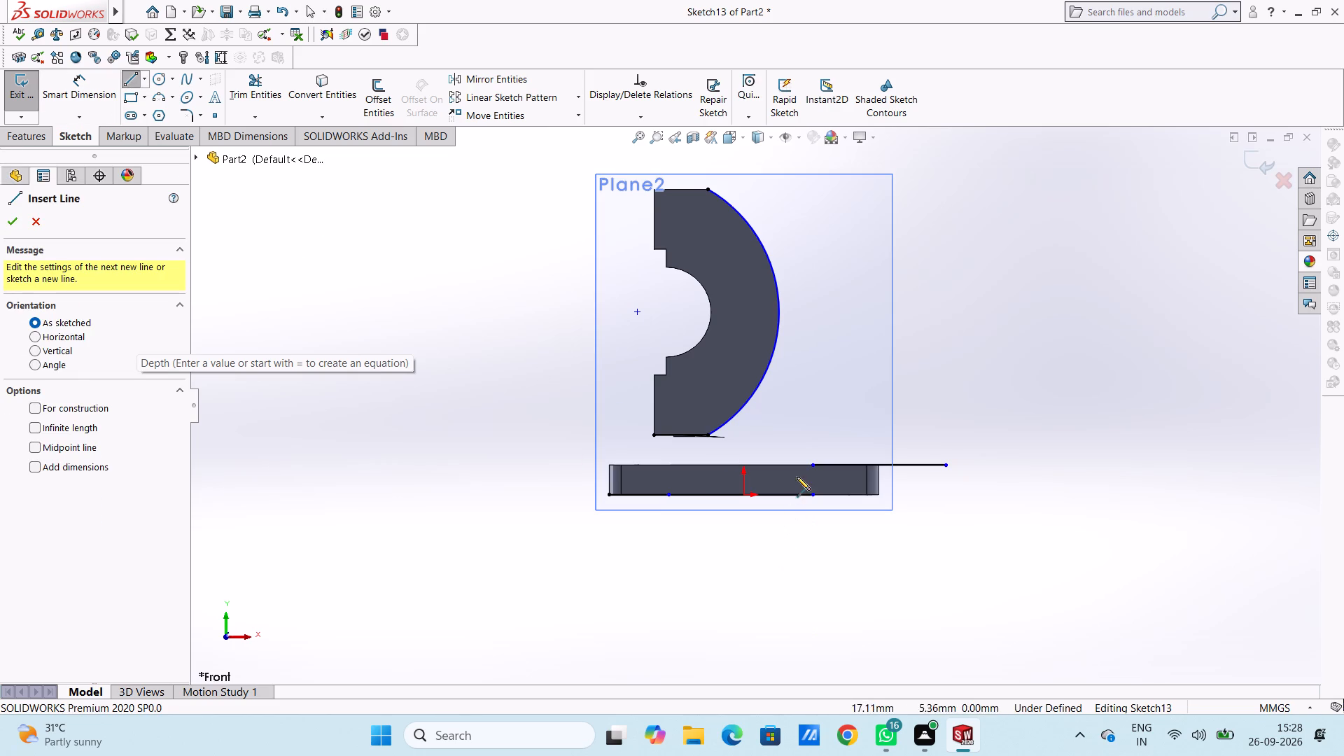
click(811, 468)
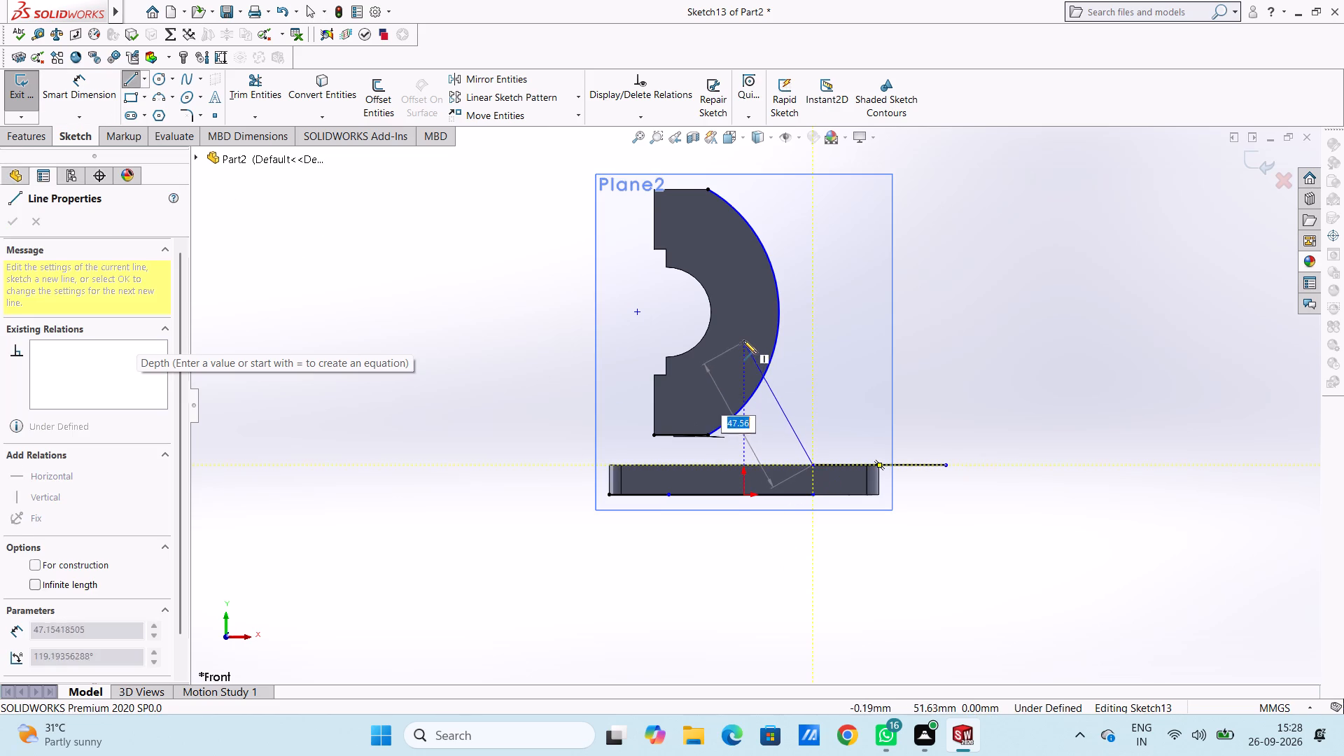
click(743, 339)
key(Escape)
key(Escape)
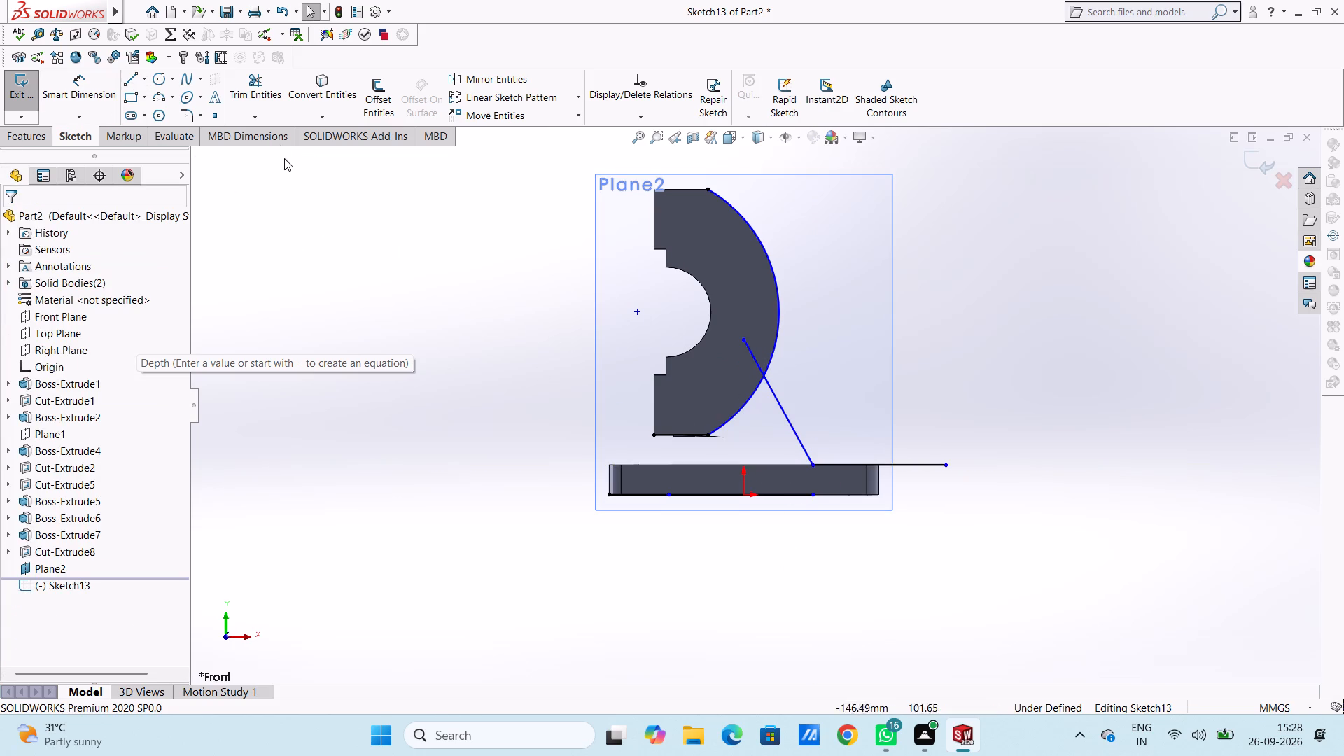
Dimension the angle between the inclined line and the horizontal line at the plate's top edge as 105°.
click(92, 94)
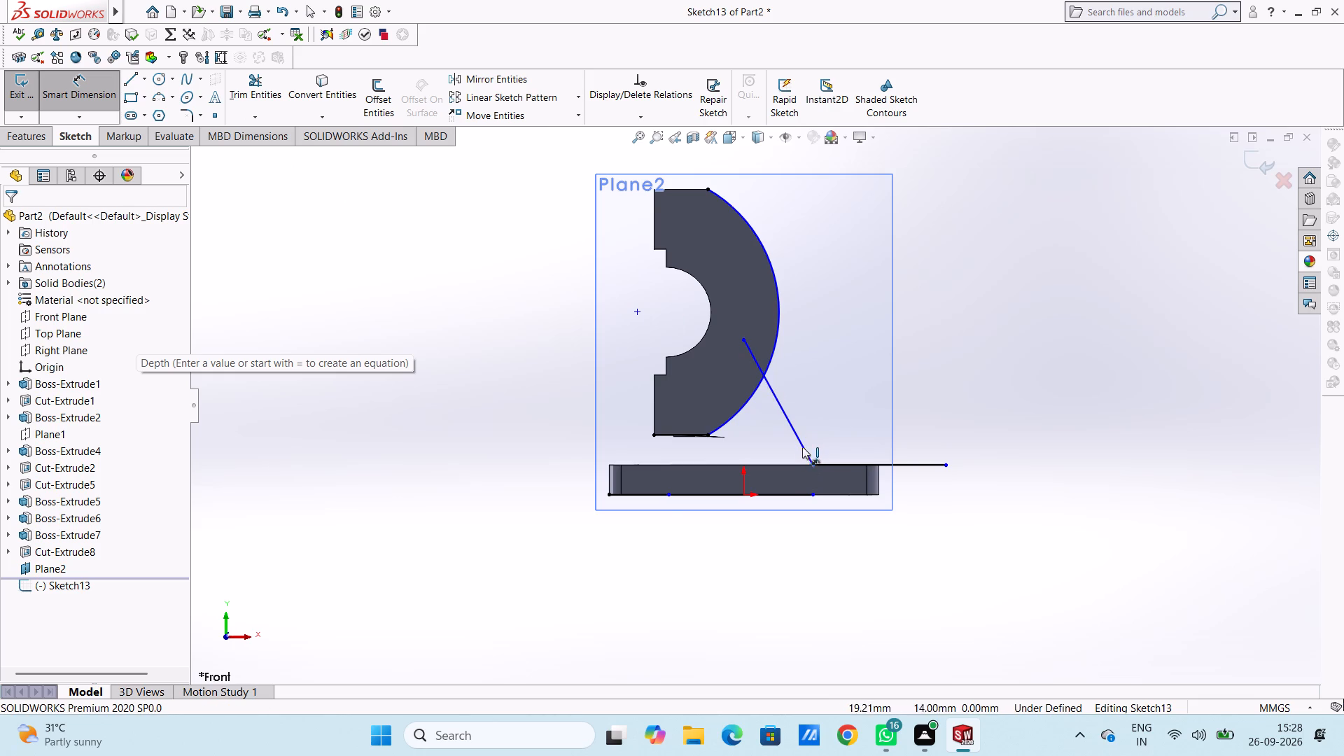
click(802, 443)
click(849, 465)
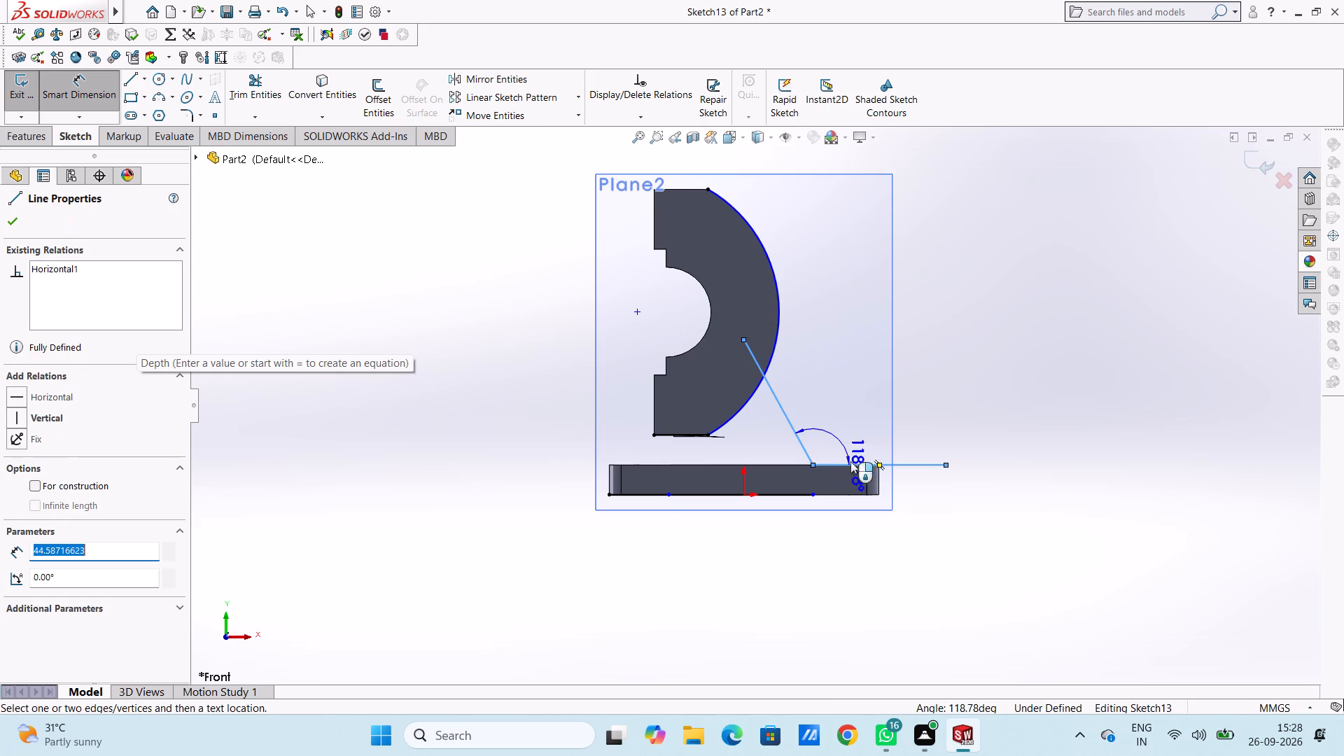
click(857, 399)
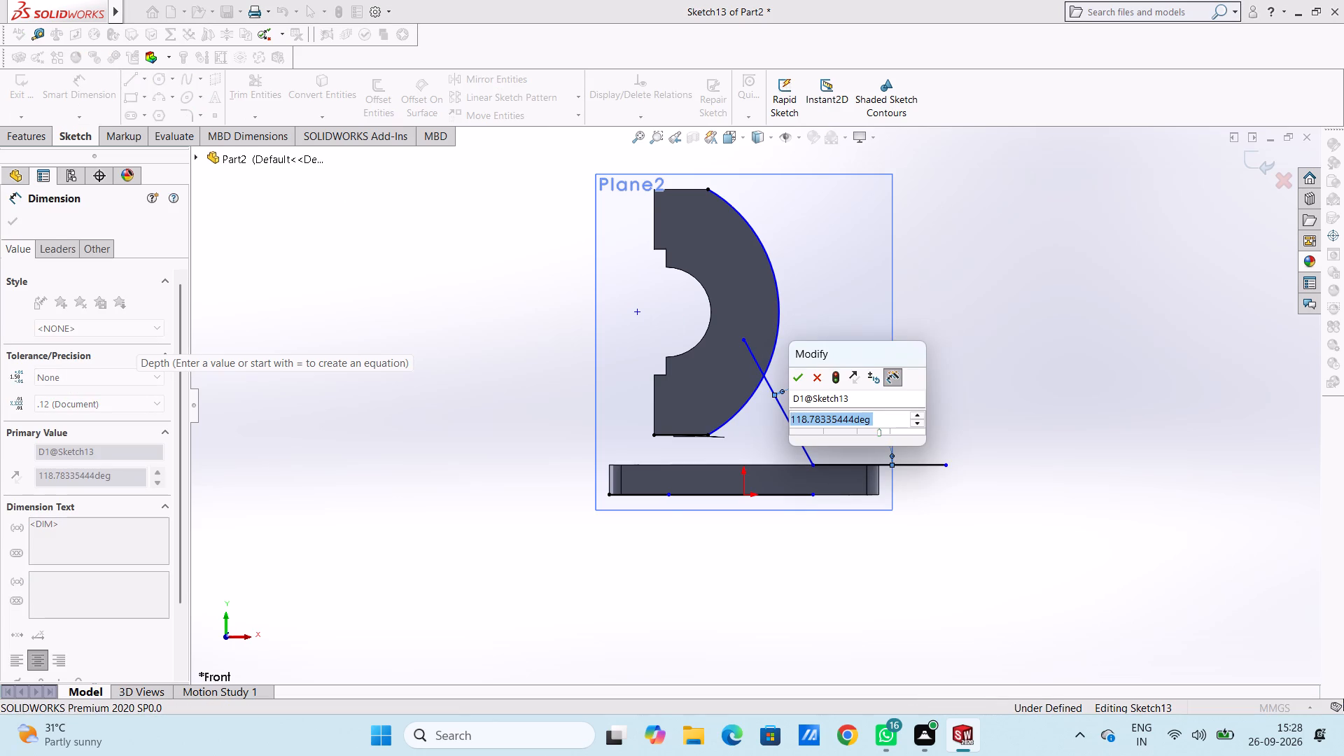
text(105)
key(Return)
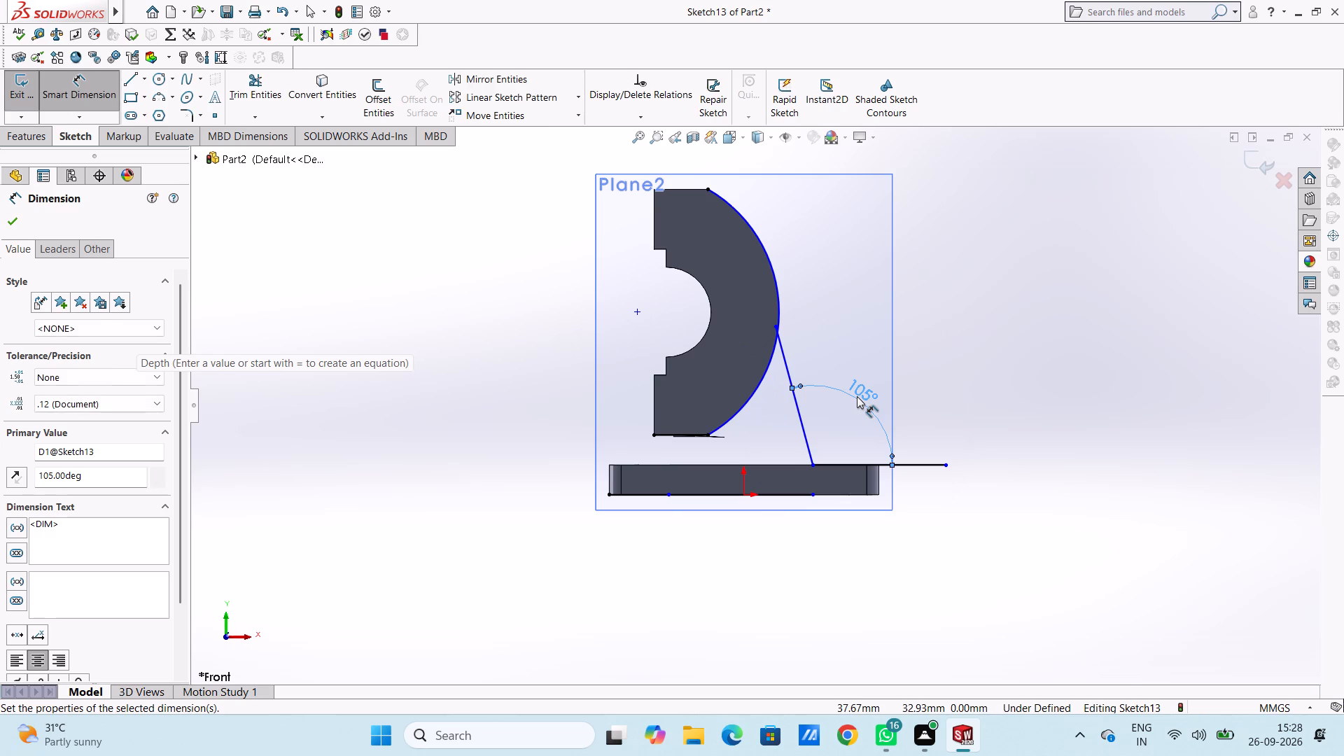
key(Escape)
key(Escape)
key(Escape)
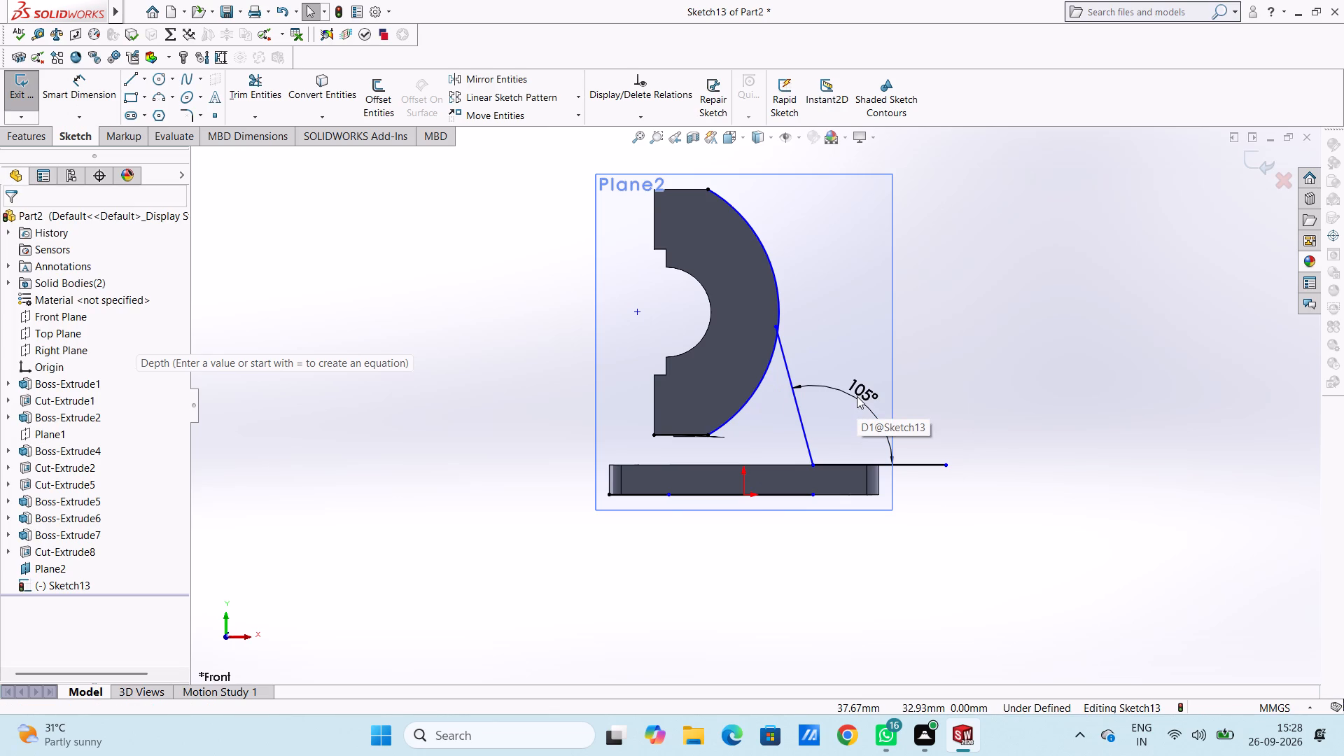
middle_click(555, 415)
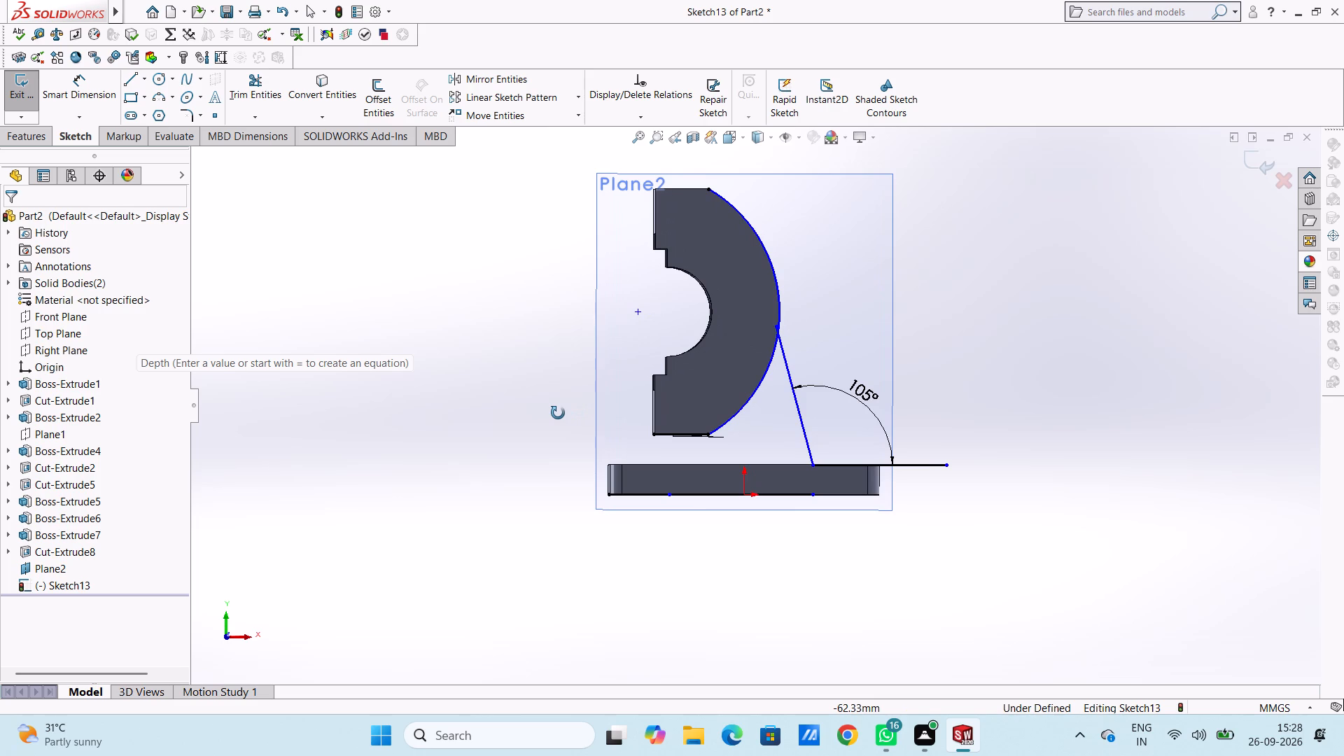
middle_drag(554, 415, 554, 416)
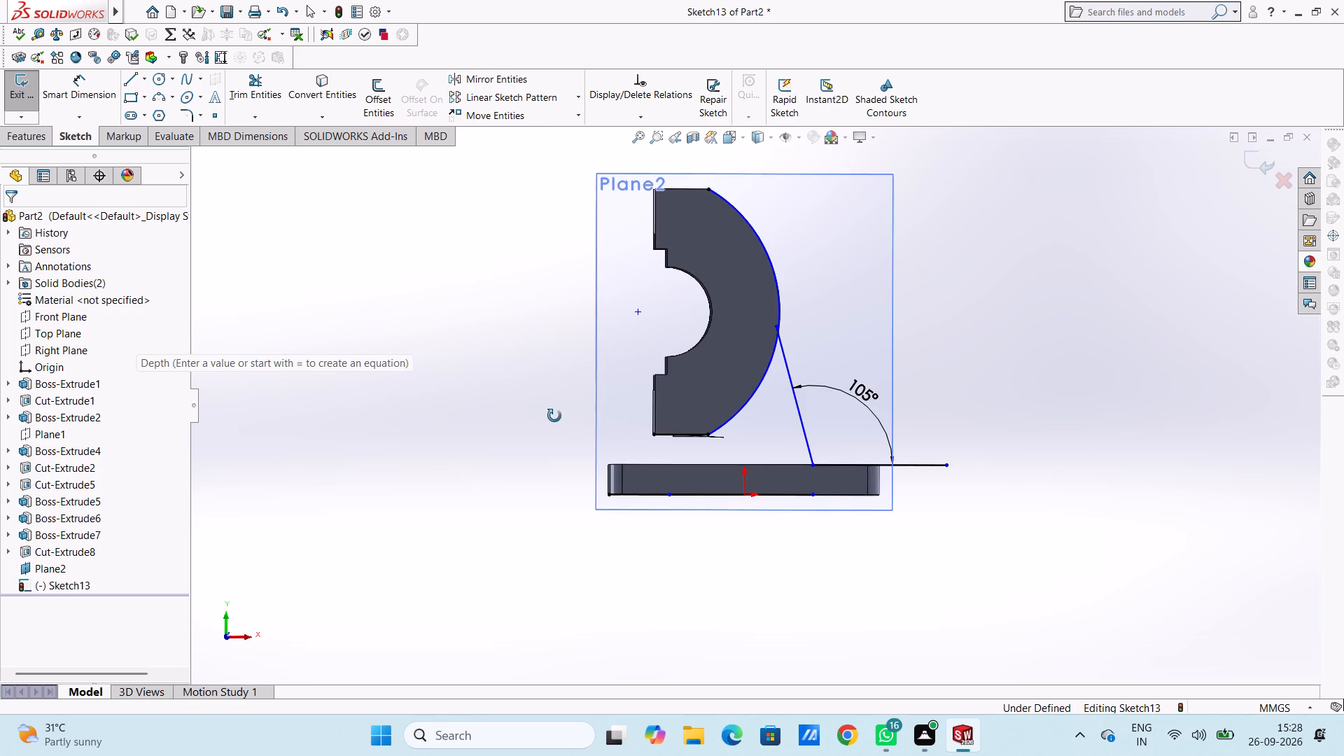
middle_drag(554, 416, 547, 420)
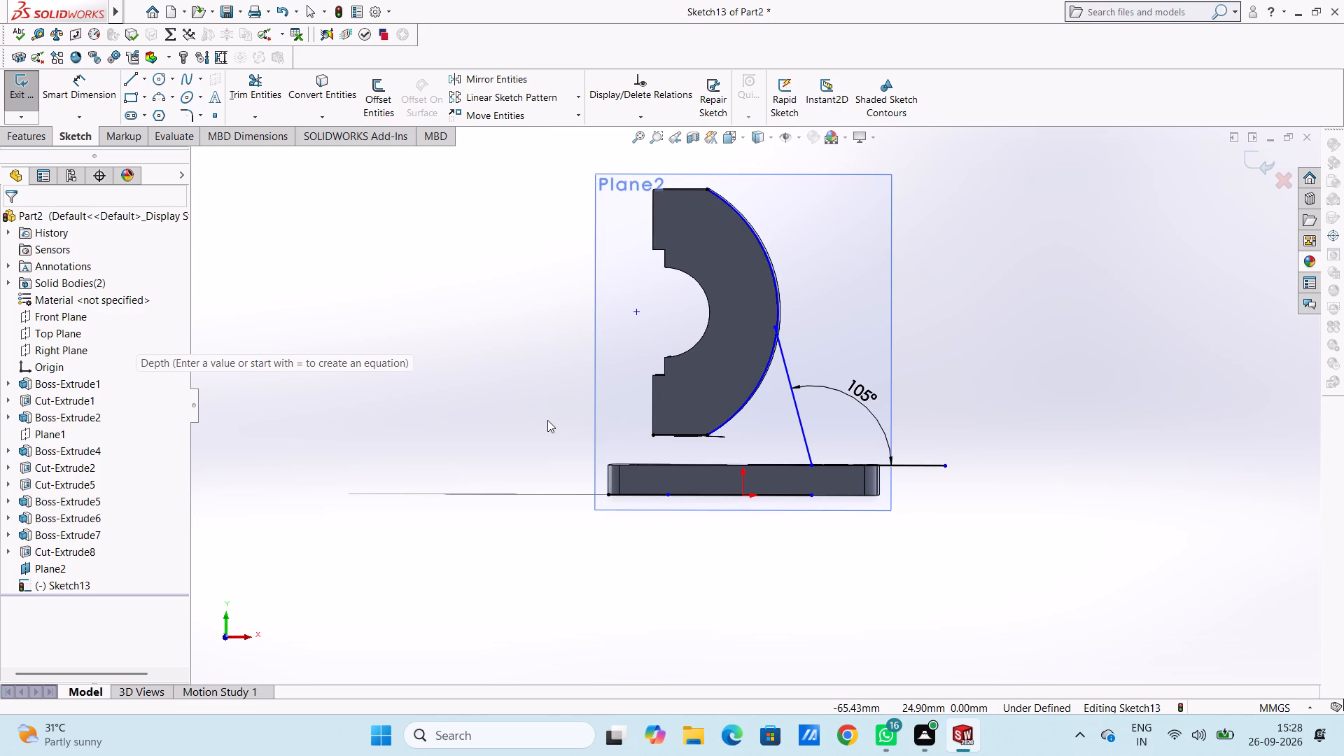
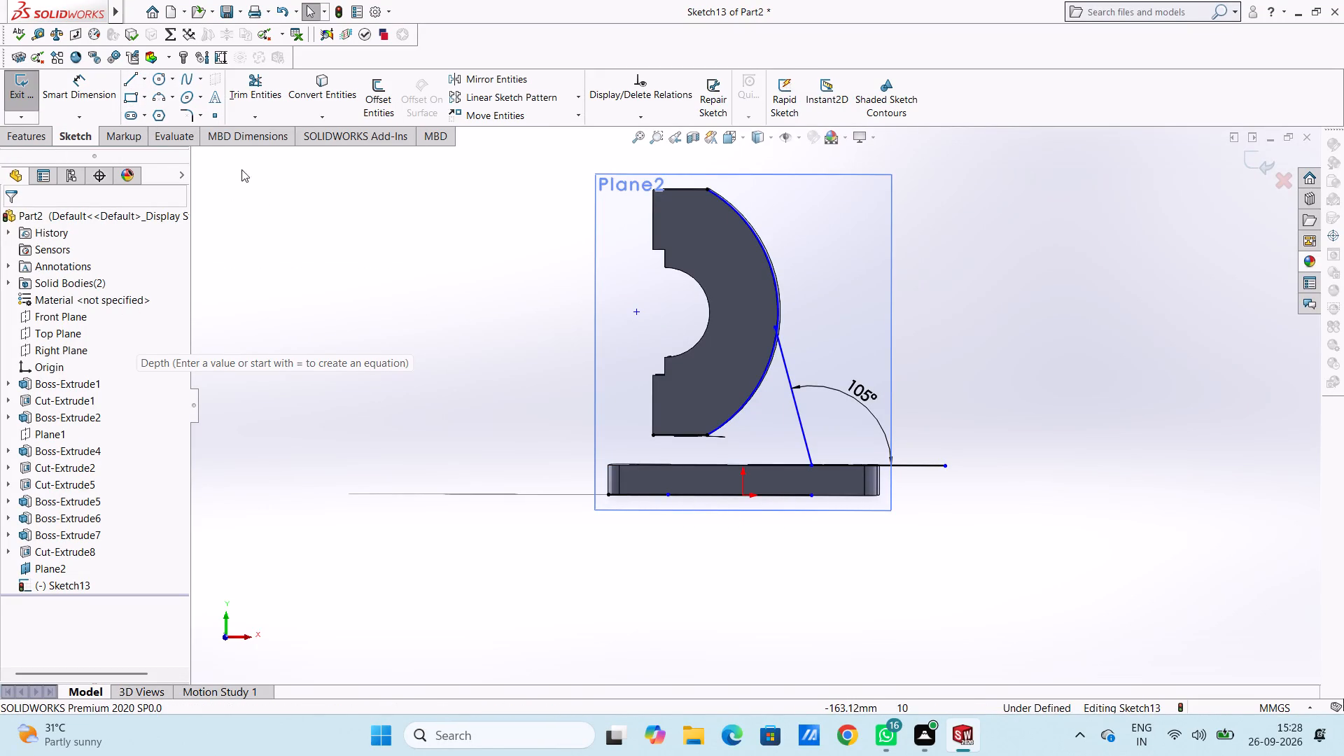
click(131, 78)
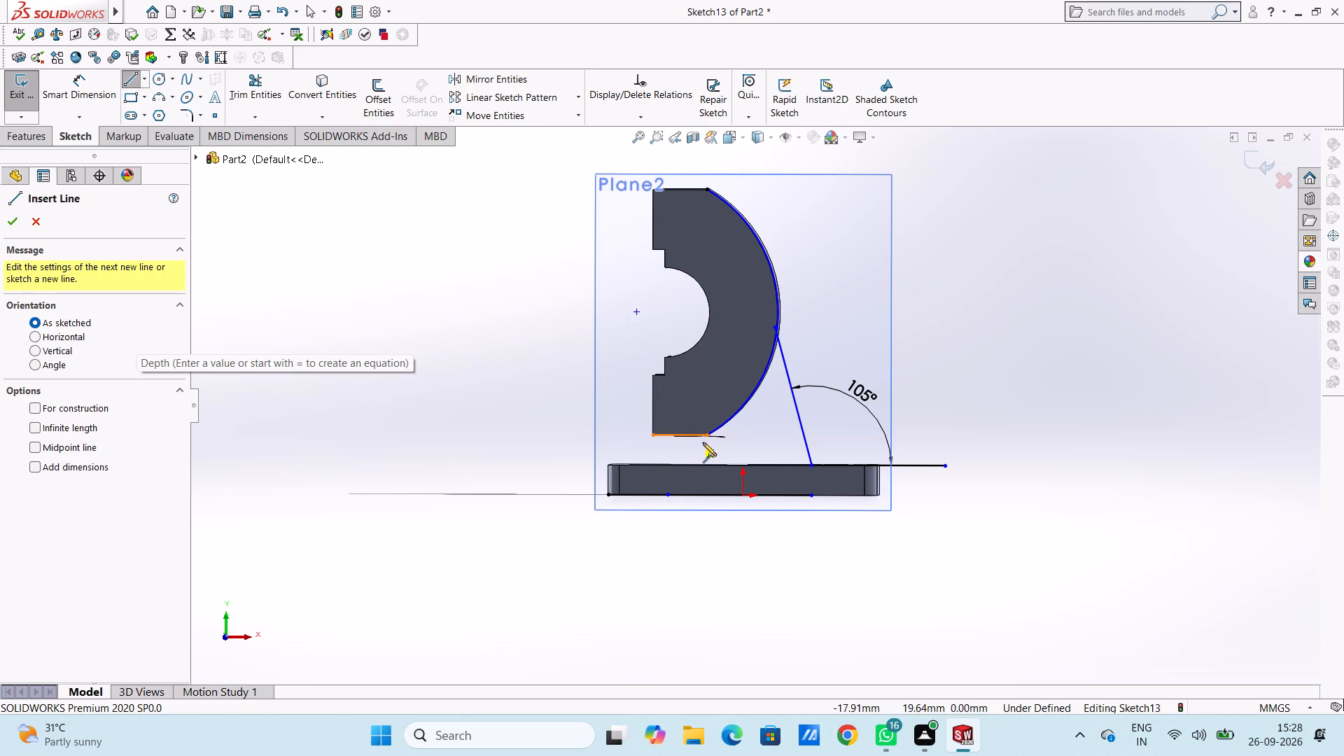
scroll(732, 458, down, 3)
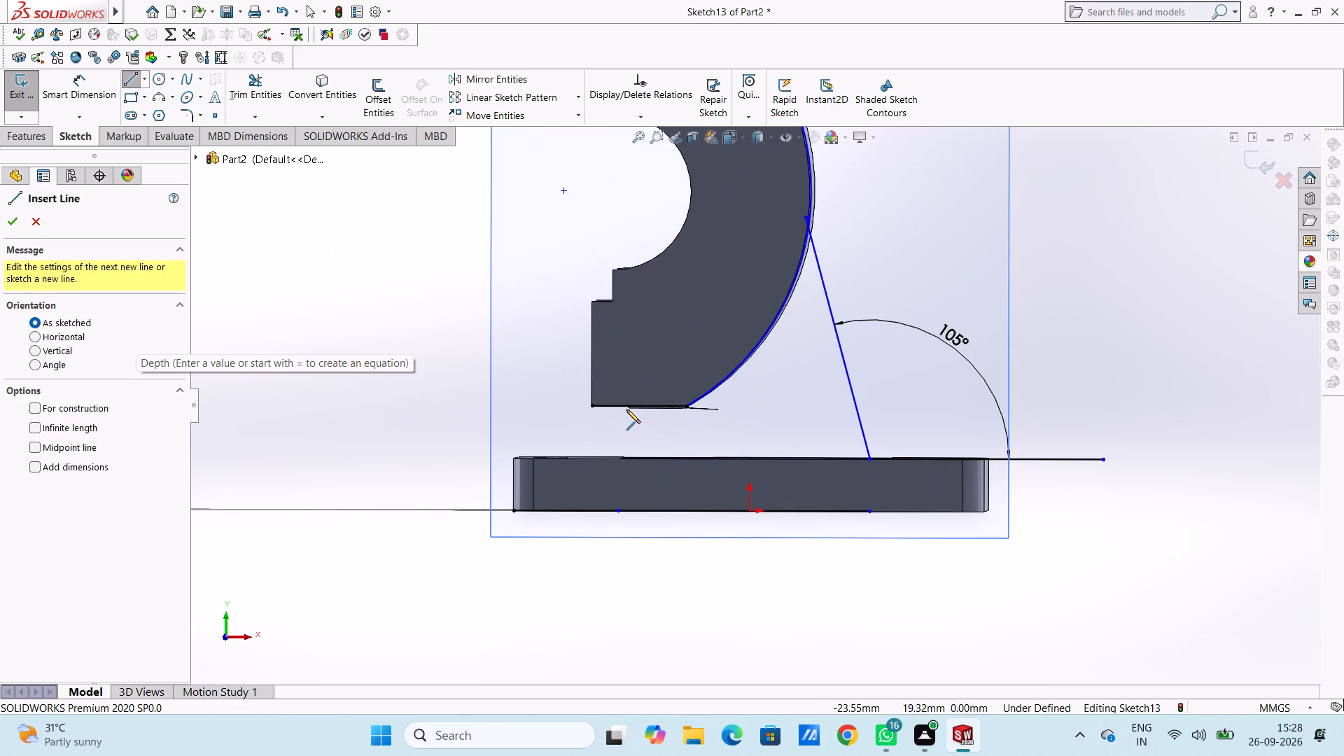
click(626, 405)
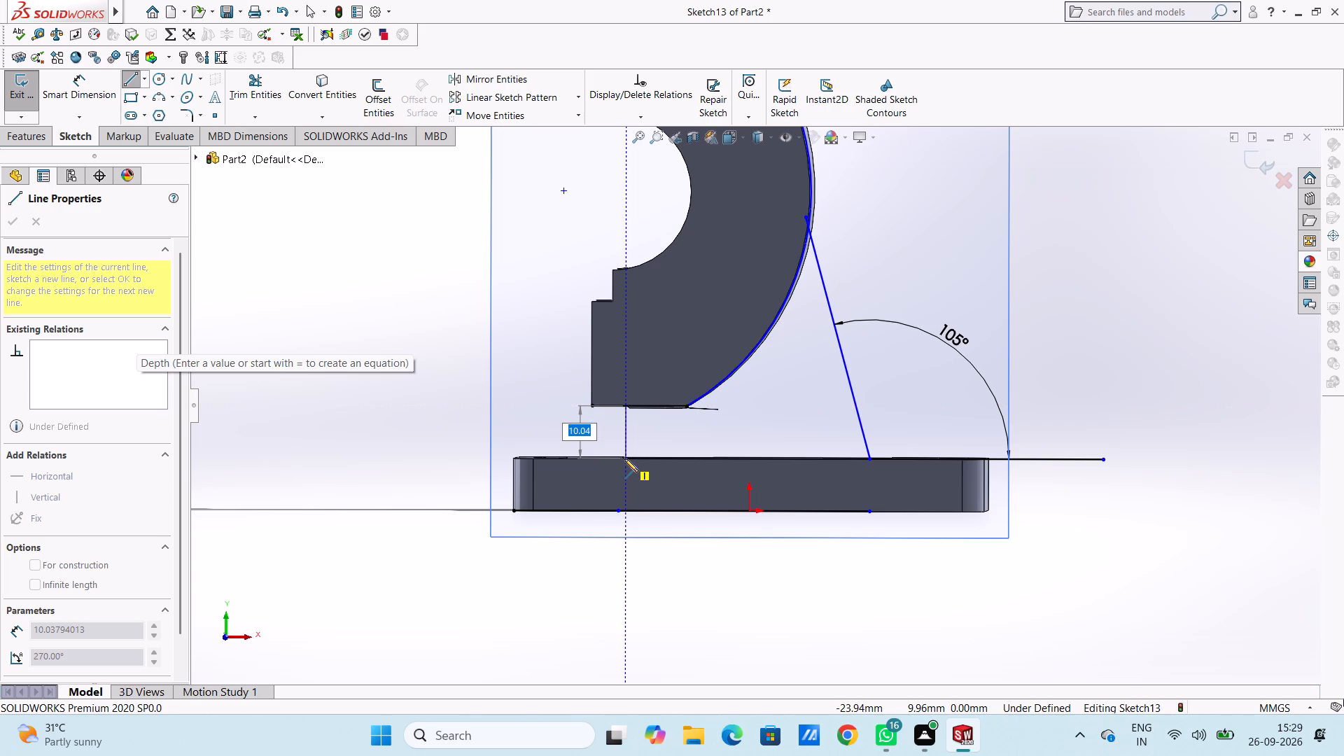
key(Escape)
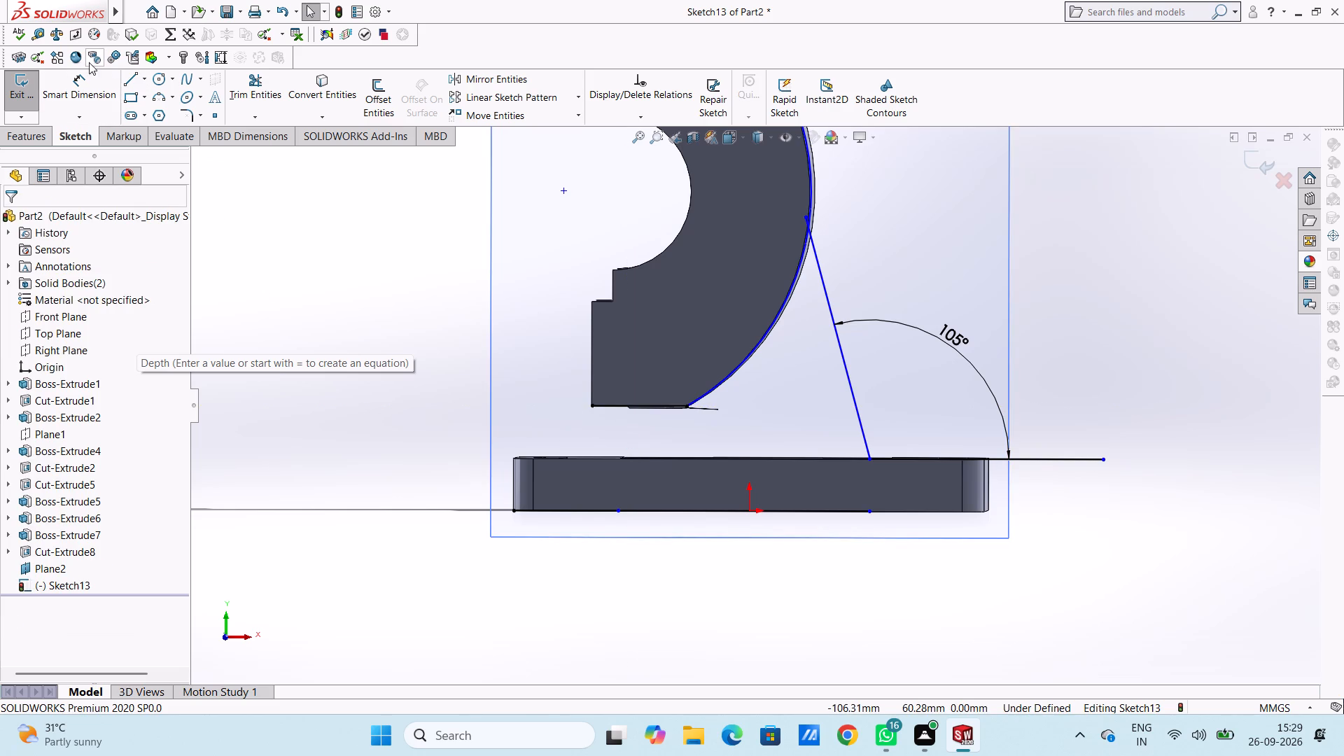
Sketch a vertical line about 10 mm from the curved body's bottom edge to the base, continuing 48 mm horizontally to the slanted line's lower end.
click(134, 79)
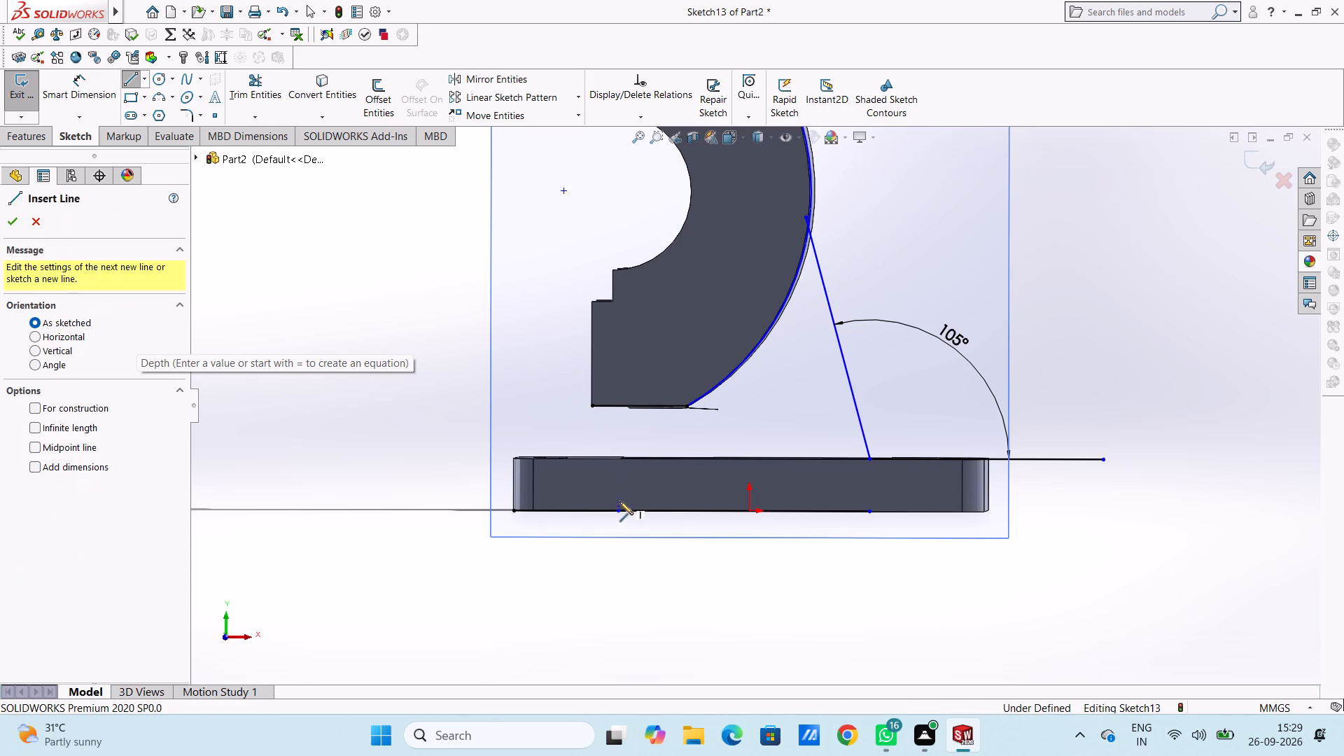
click(616, 405)
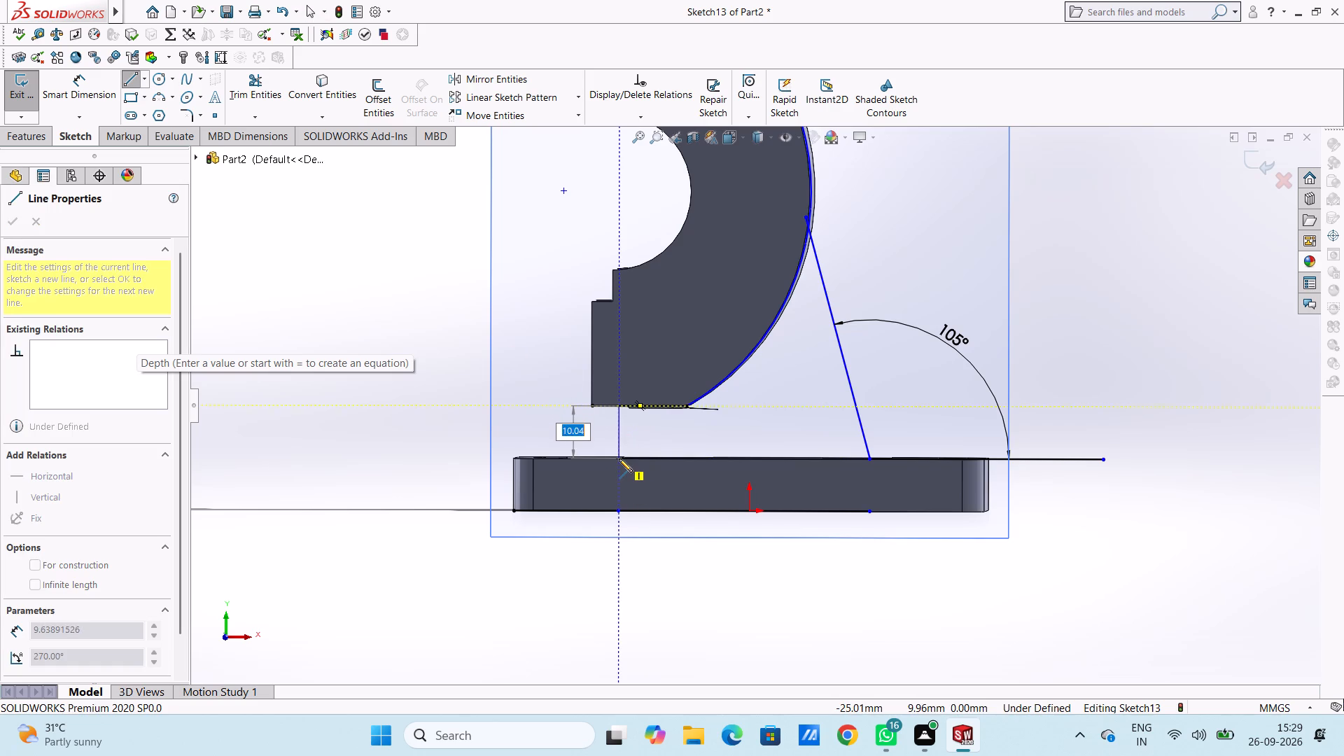
click(619, 458)
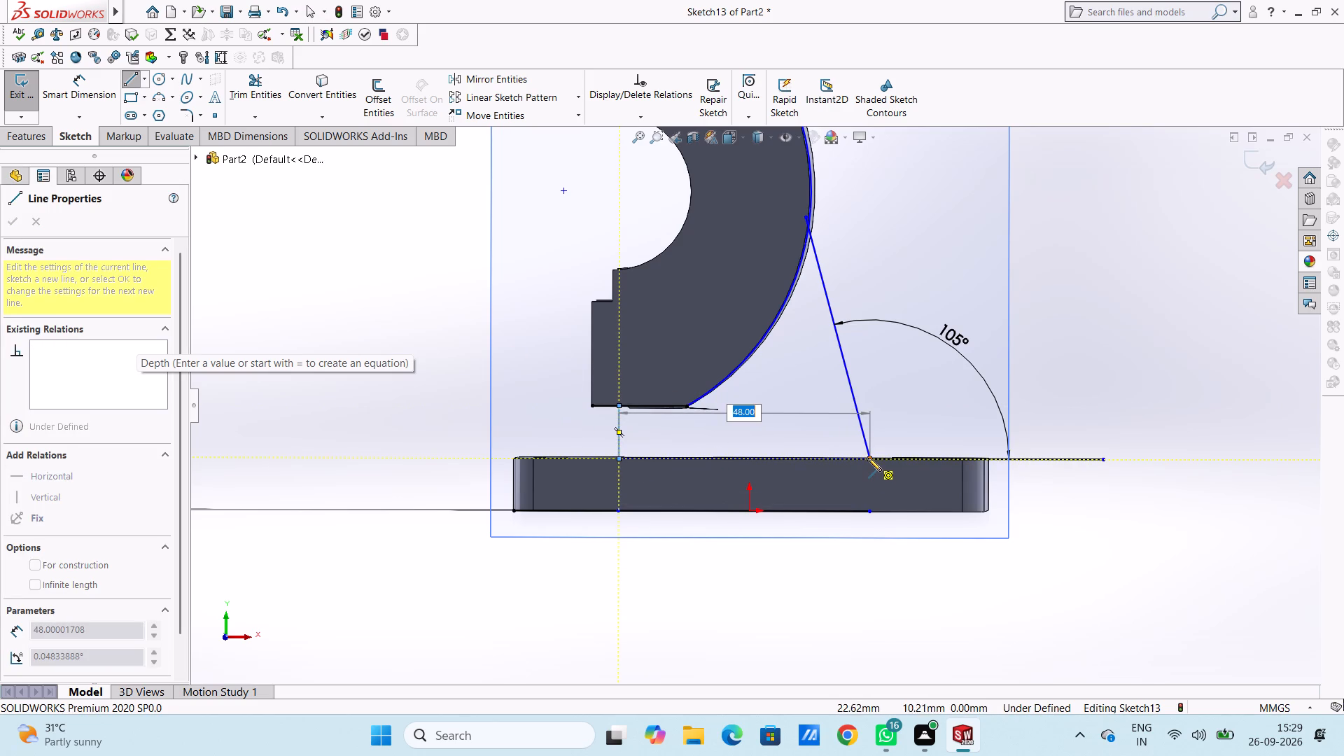
click(868, 458)
key(Escape)
key(Escape)
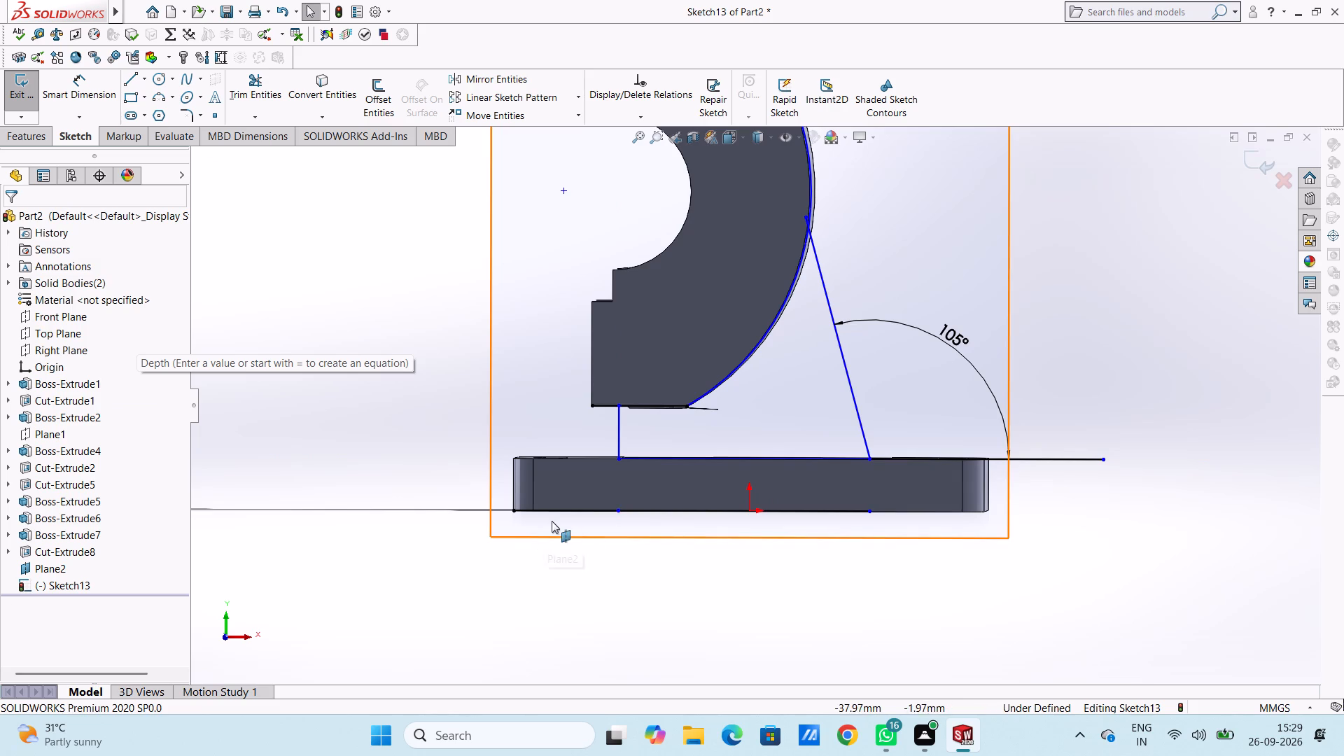
Delete the two sketch lines lying along the bottom edge of the base.
click(554, 514)
key(Delete)
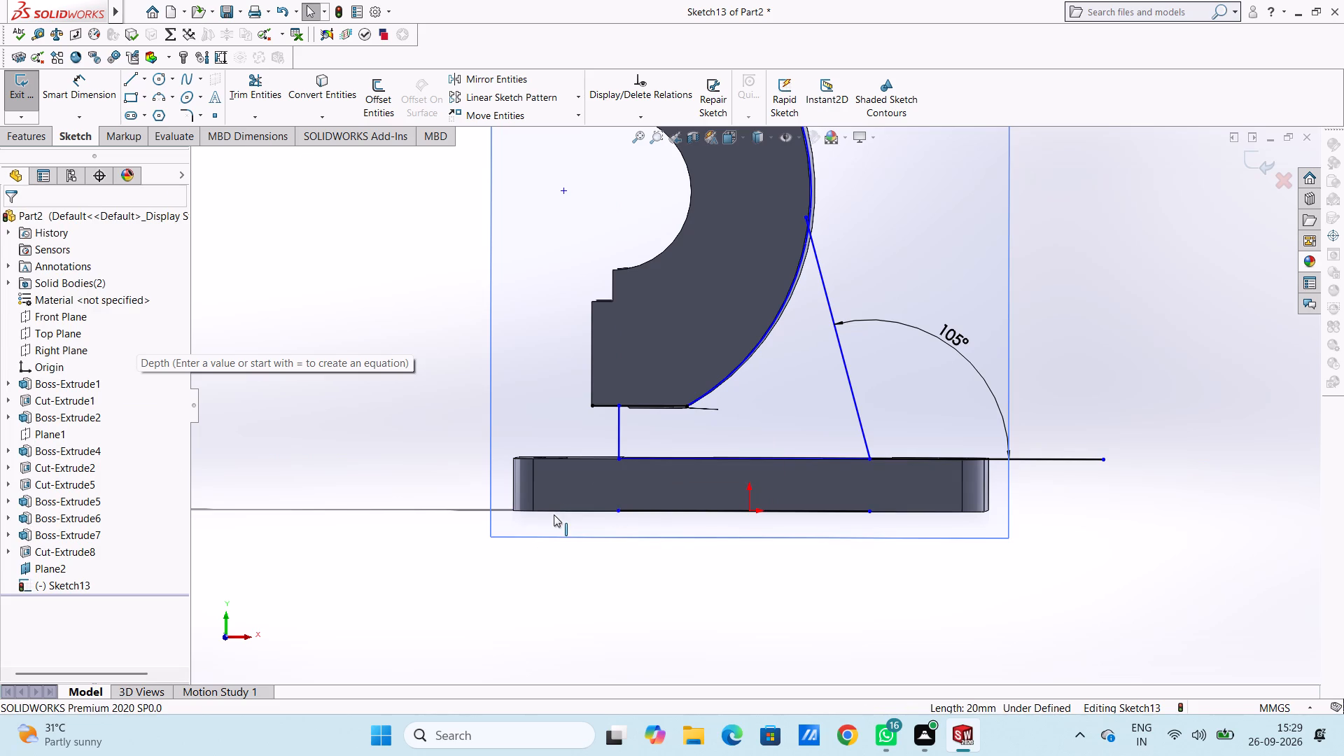
click(695, 510)
key(Delete)
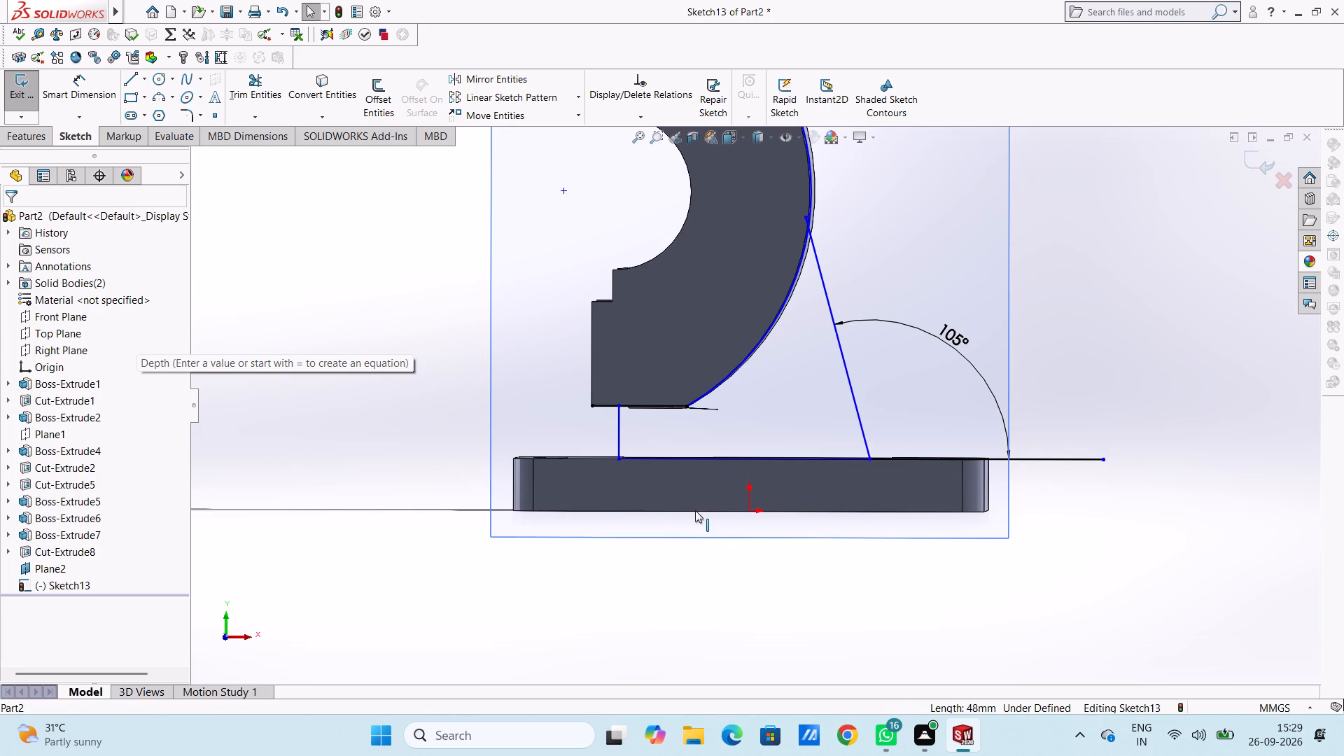
Set the Sketch Fillet radius to 2 mm.
scroll(695, 503, up, 6)
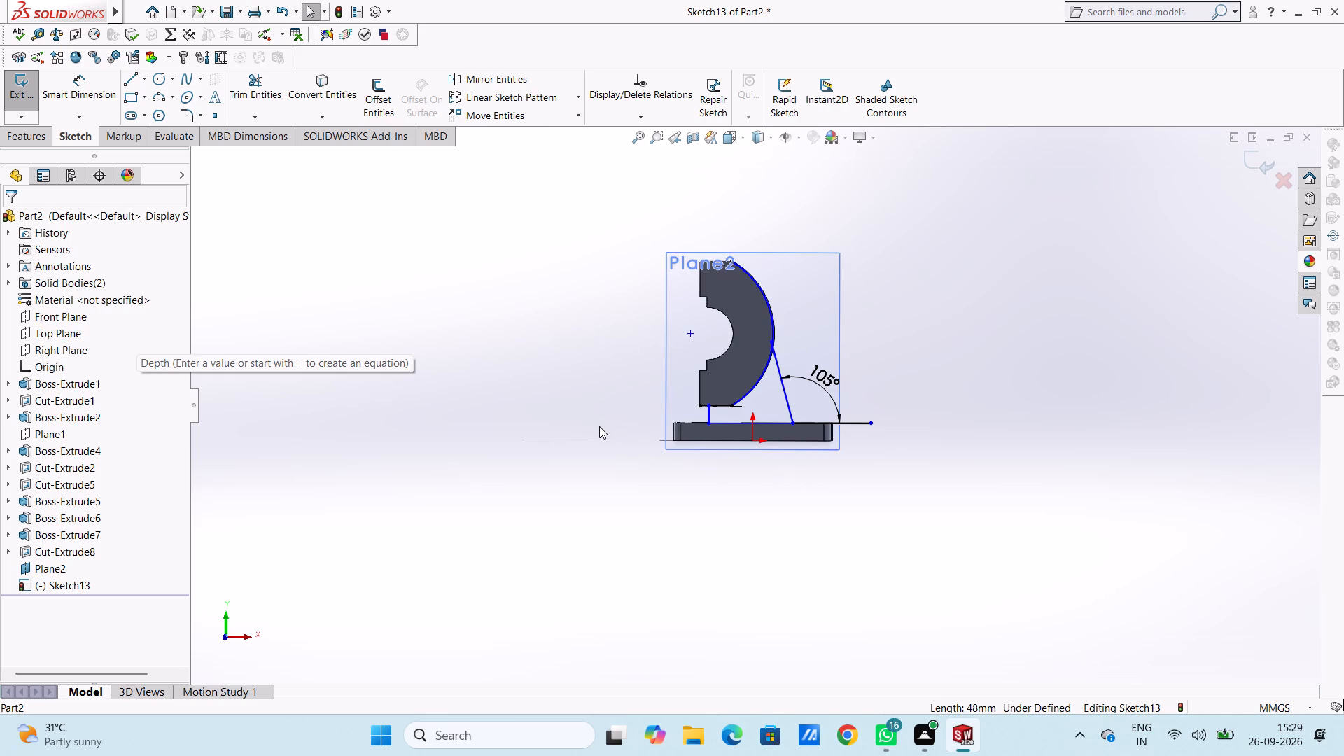
right_drag(598, 426, 608, 423)
middle_drag(598, 426, 608, 423)
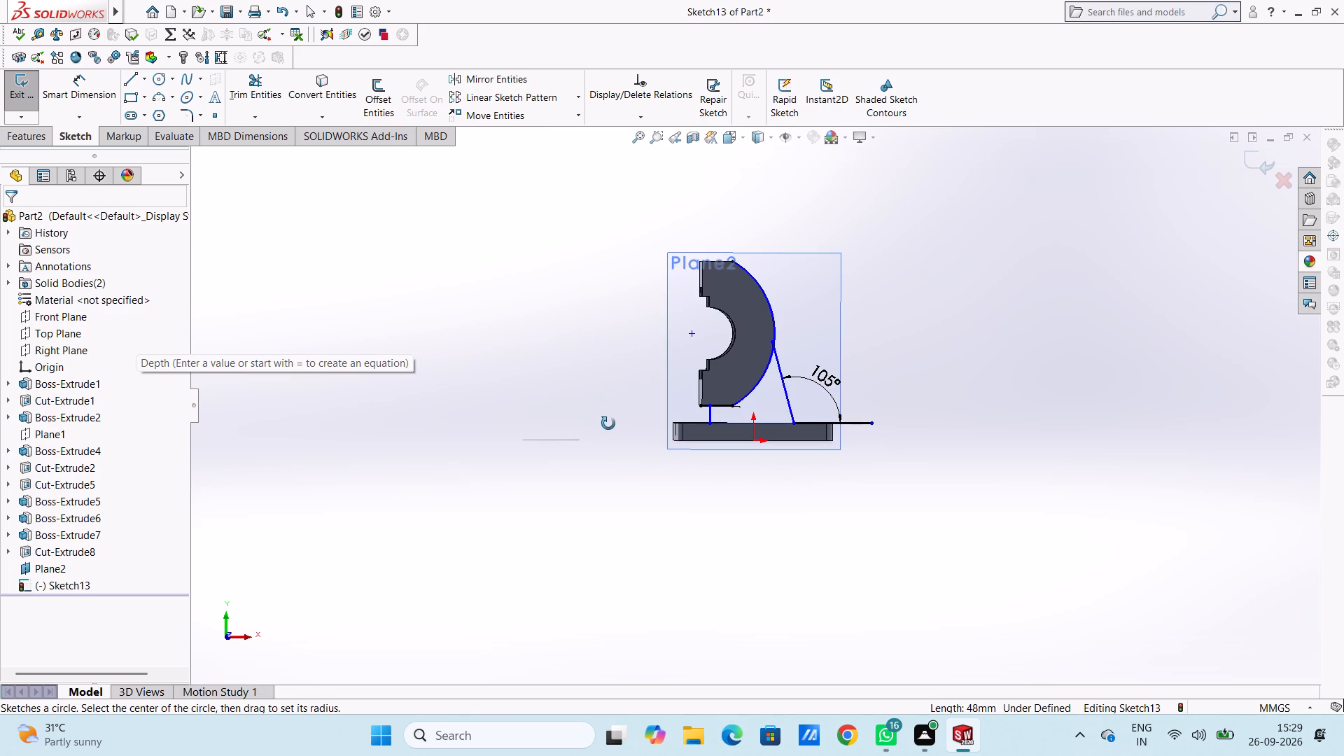
key(ctrl+1)
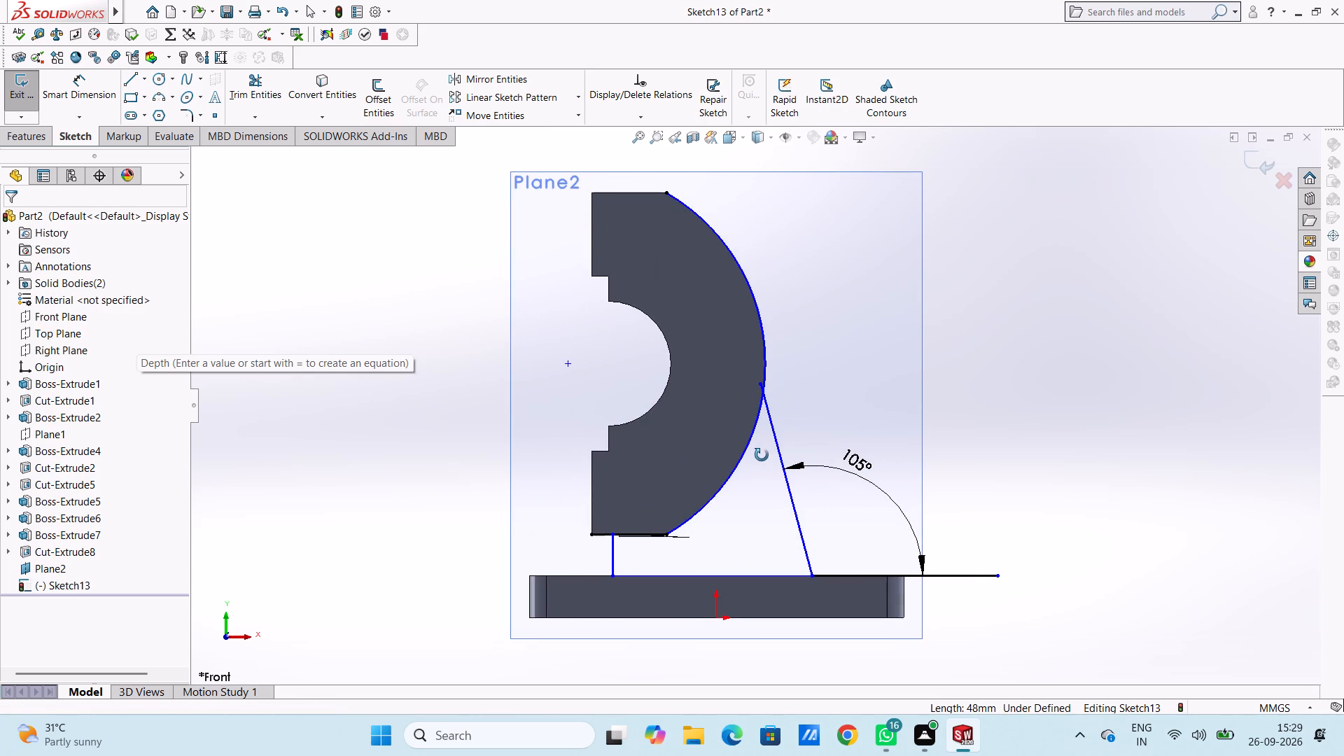
scroll(691, 534, down, 5)
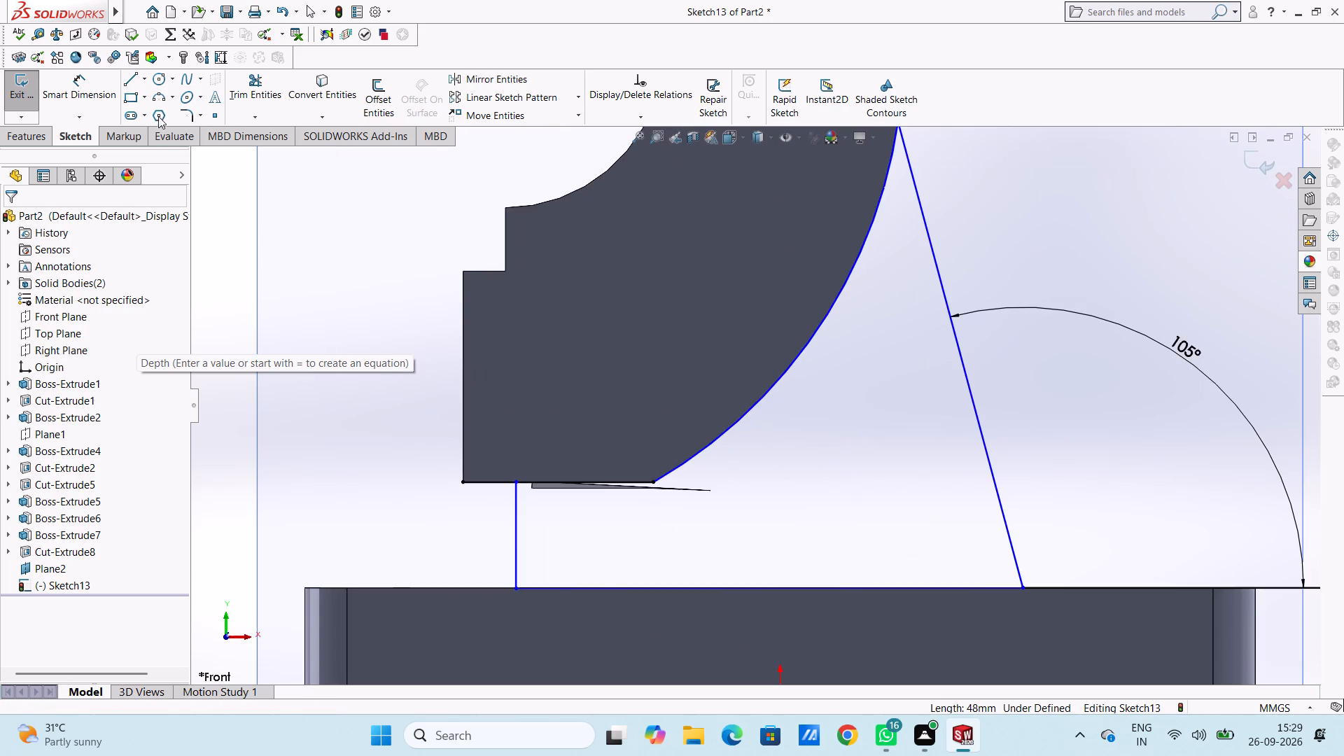
click(158, 94)
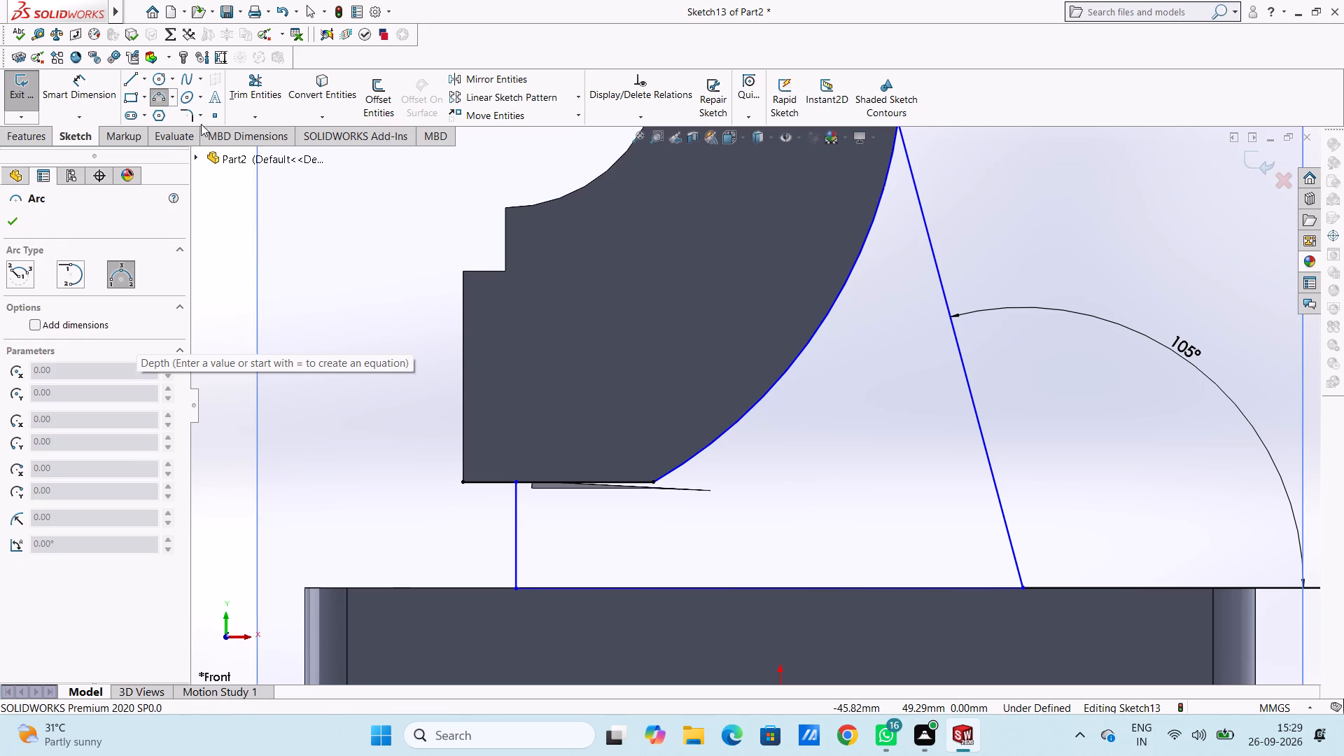
click(189, 113)
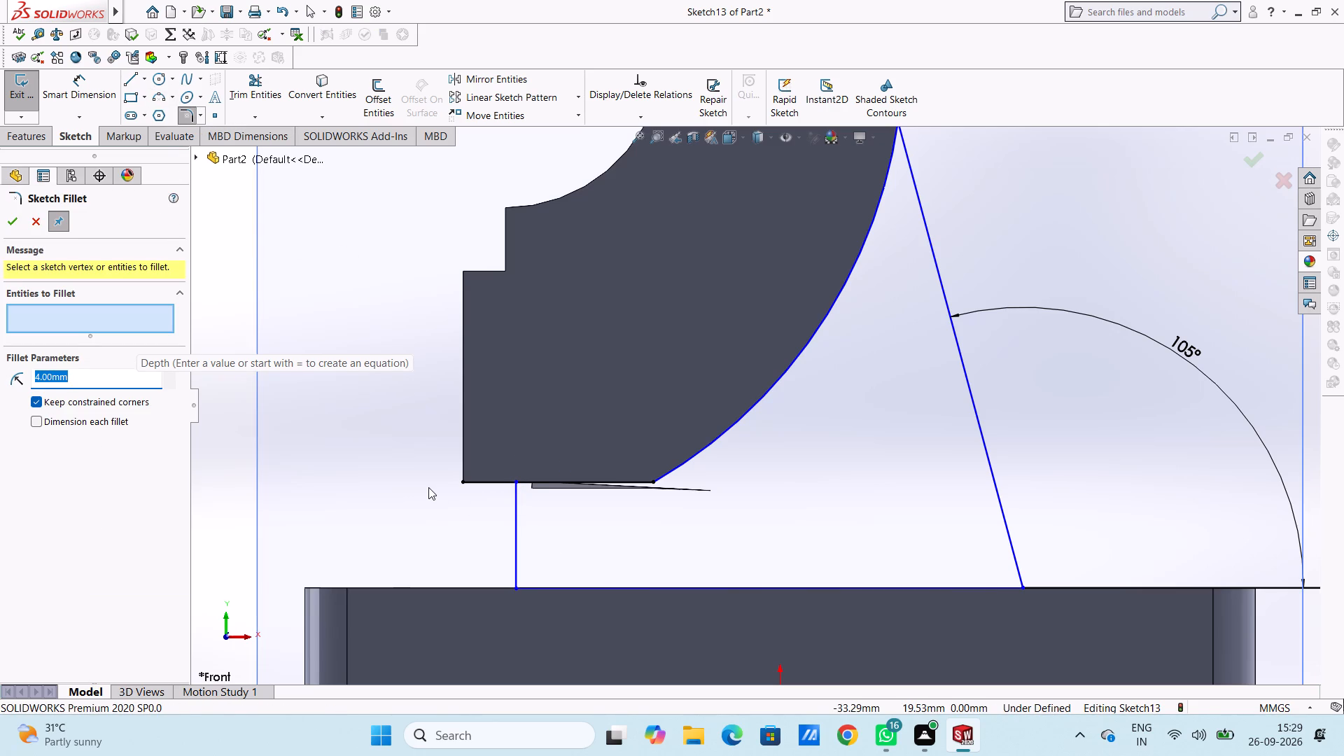
key(2)
key(Return)
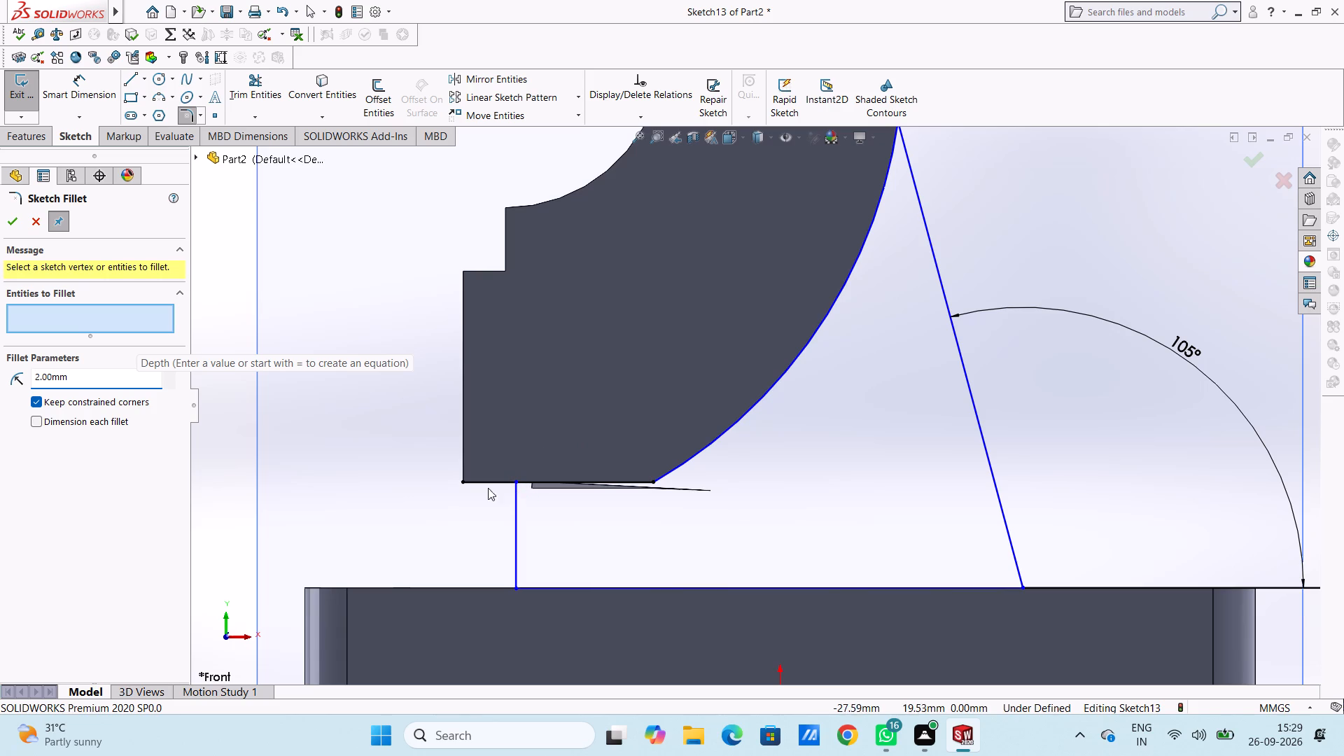
key(Escape)
key(Escape)
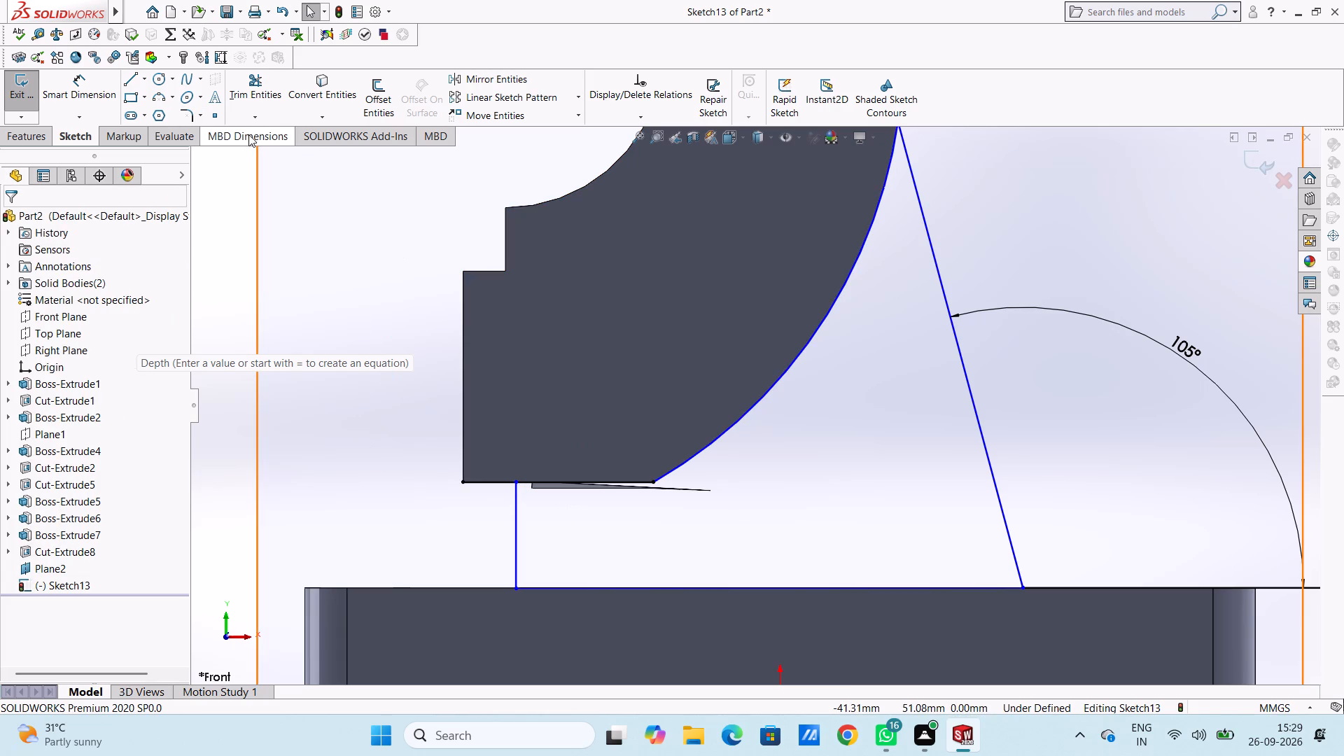
Trim the sketch line under the curved body between the short vertical line and the arc's lower end.
click(249, 78)
scroll(580, 499, down, 6)
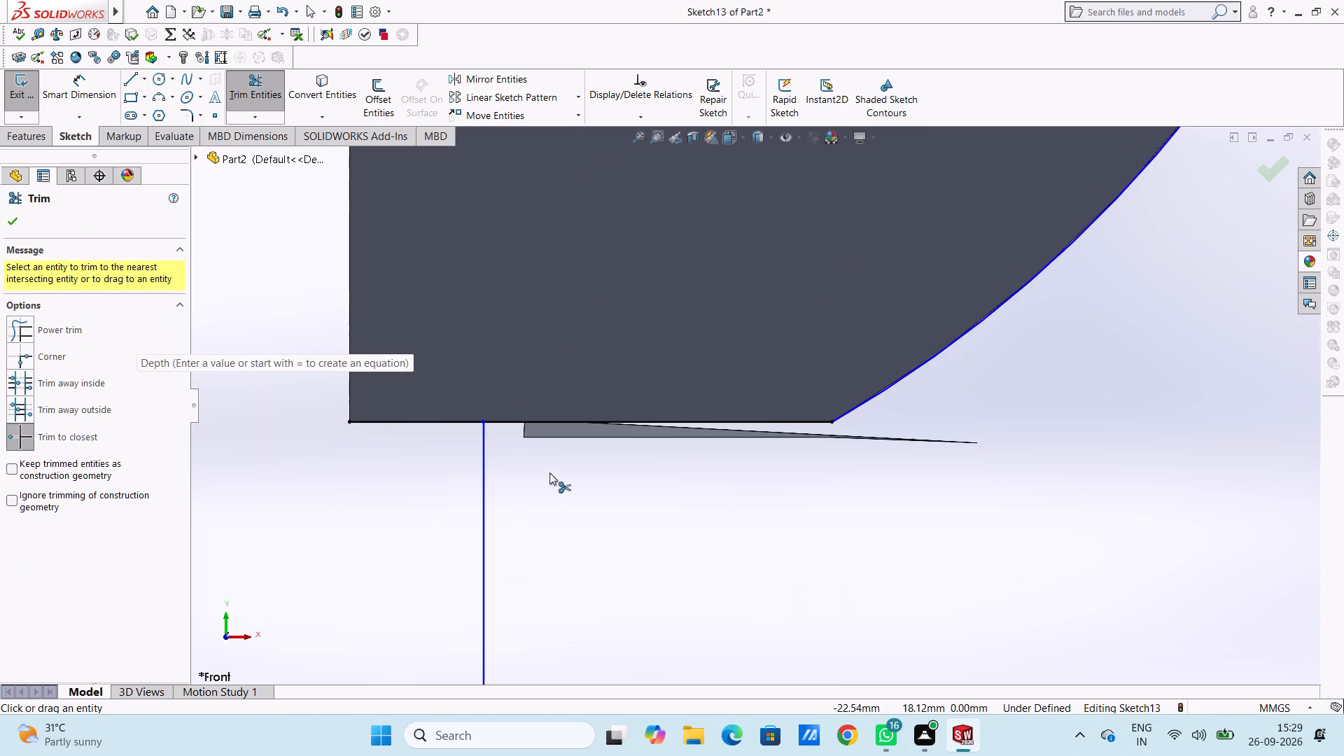
click(619, 421)
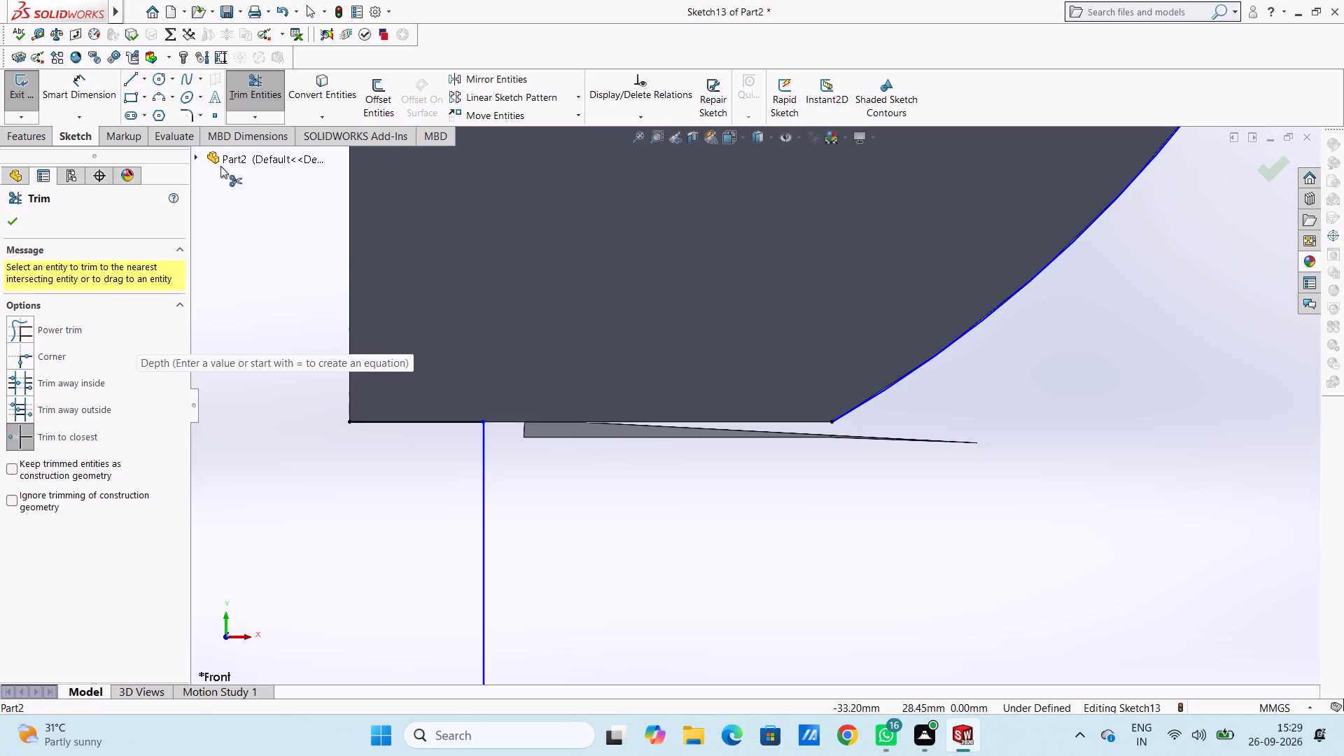
Add a 2 mm sketch fillet where the short vertical line meets the line under the curved body.
click(186, 112)
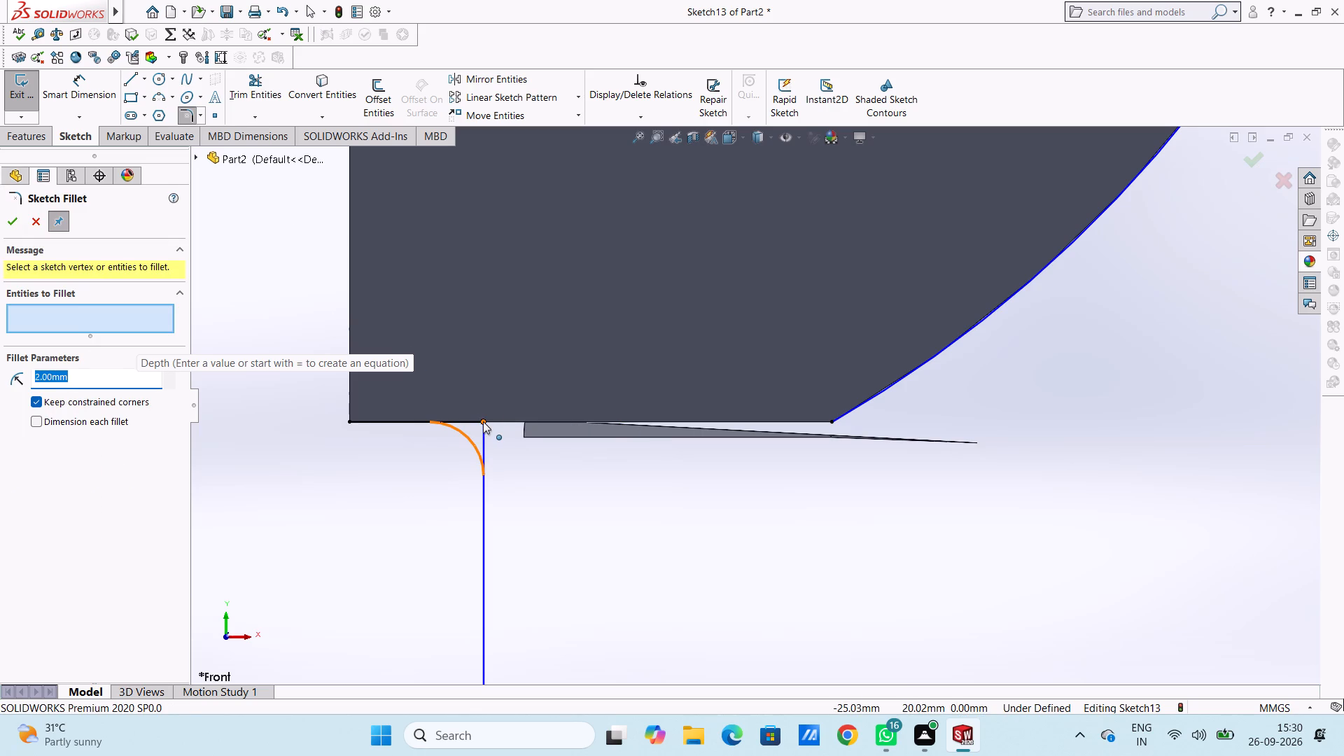
scroll(483, 421, down, 1)
scroll(483, 421, up, 6)
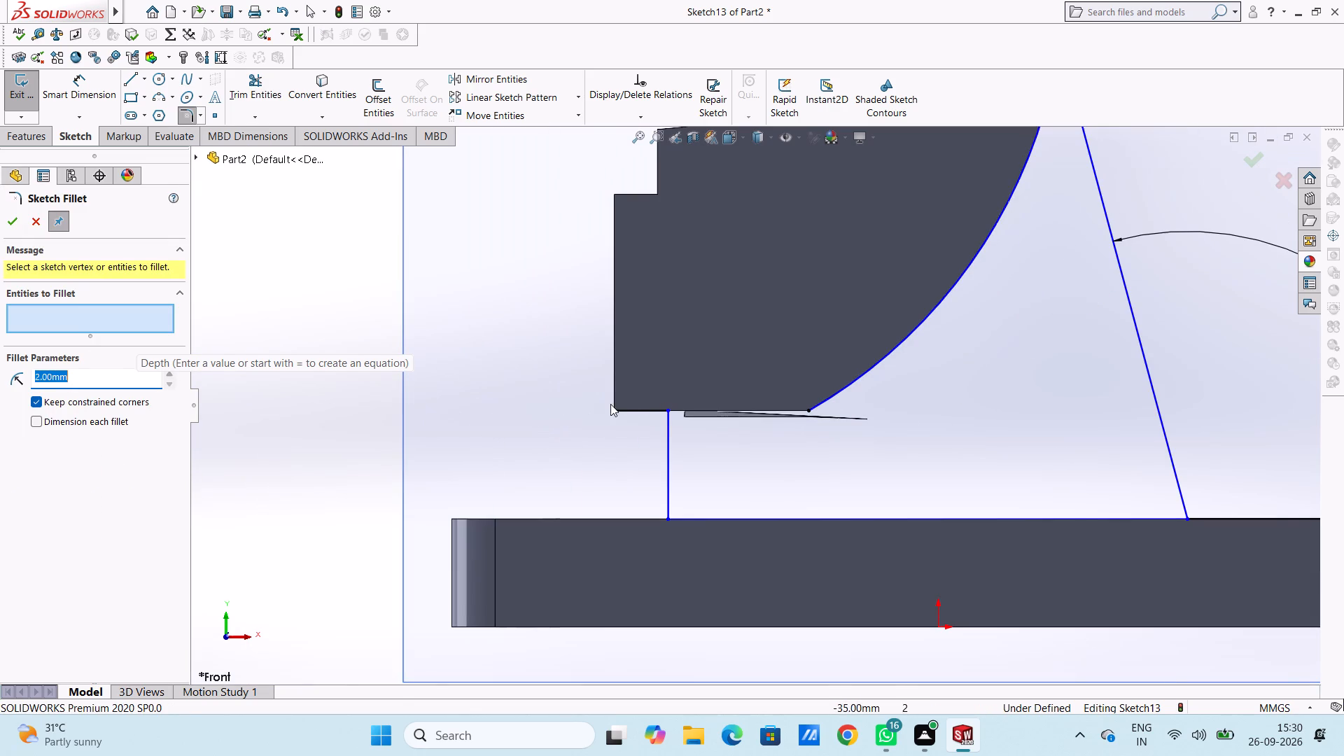
click(665, 407)
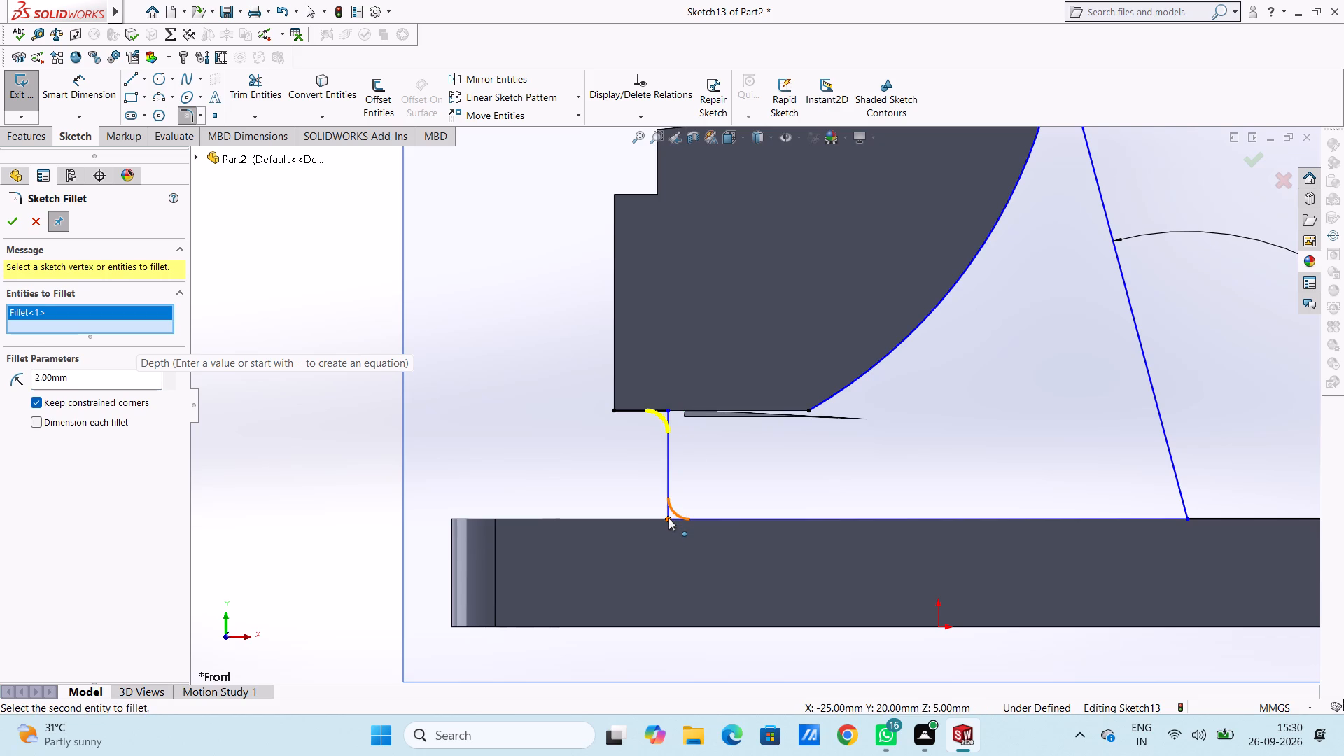
click(8, 222)
click(8, 222)
Sketch a 15 mm horizontal line from the fillet's upper end to the arc's lower endpoint.
scroll(297, 297, up, 5)
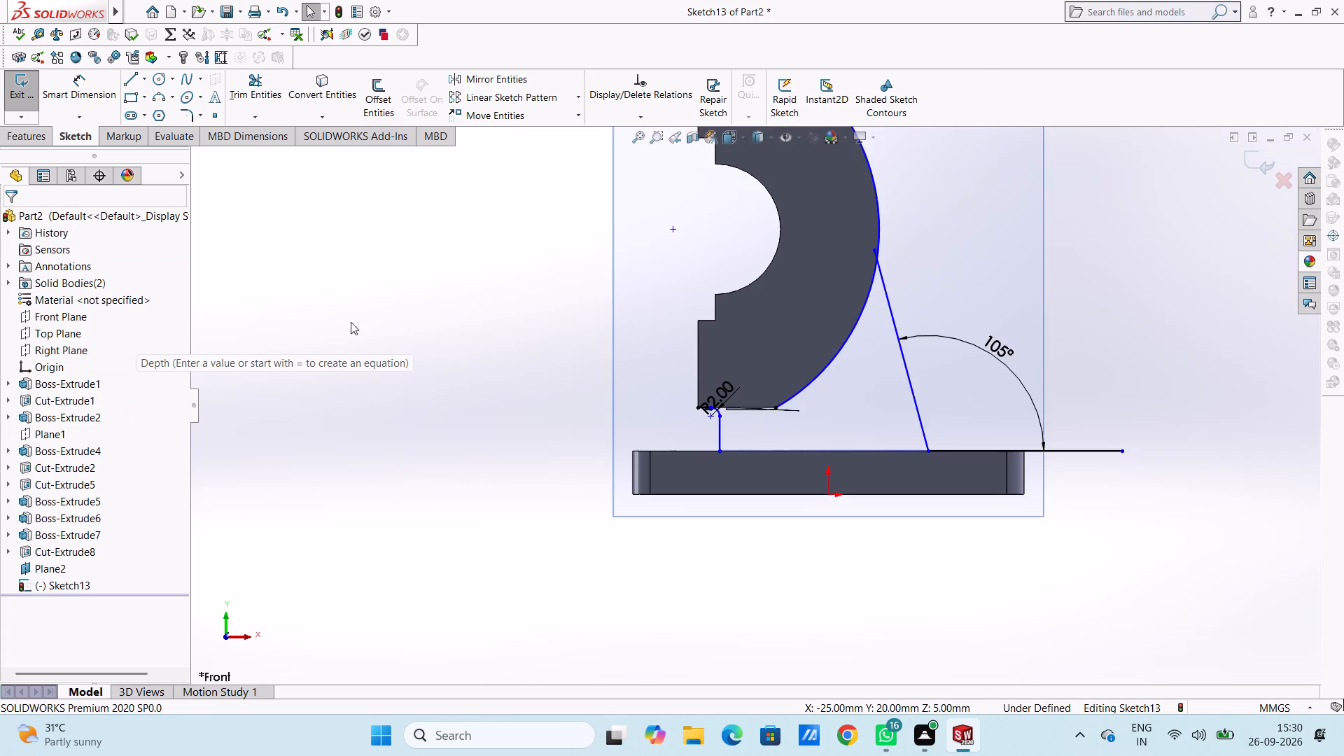
scroll(752, 410, down, 9)
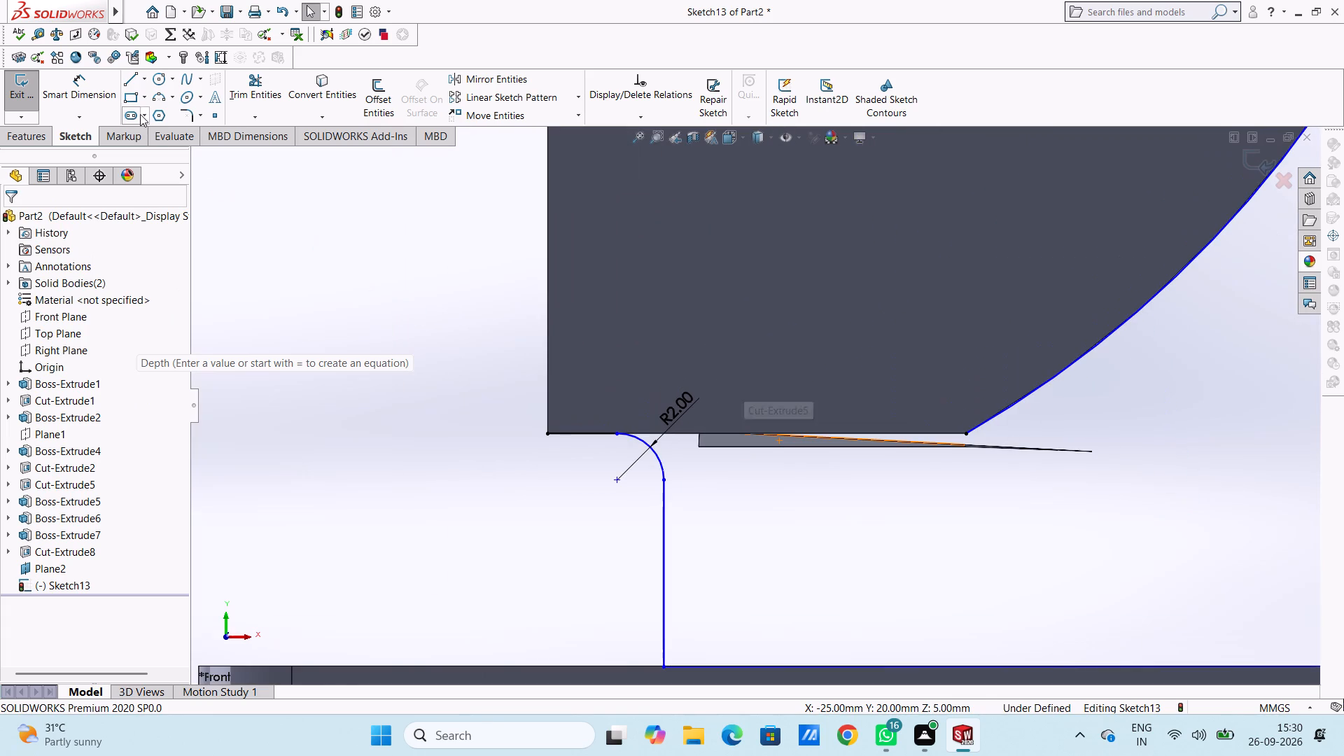
click(130, 79)
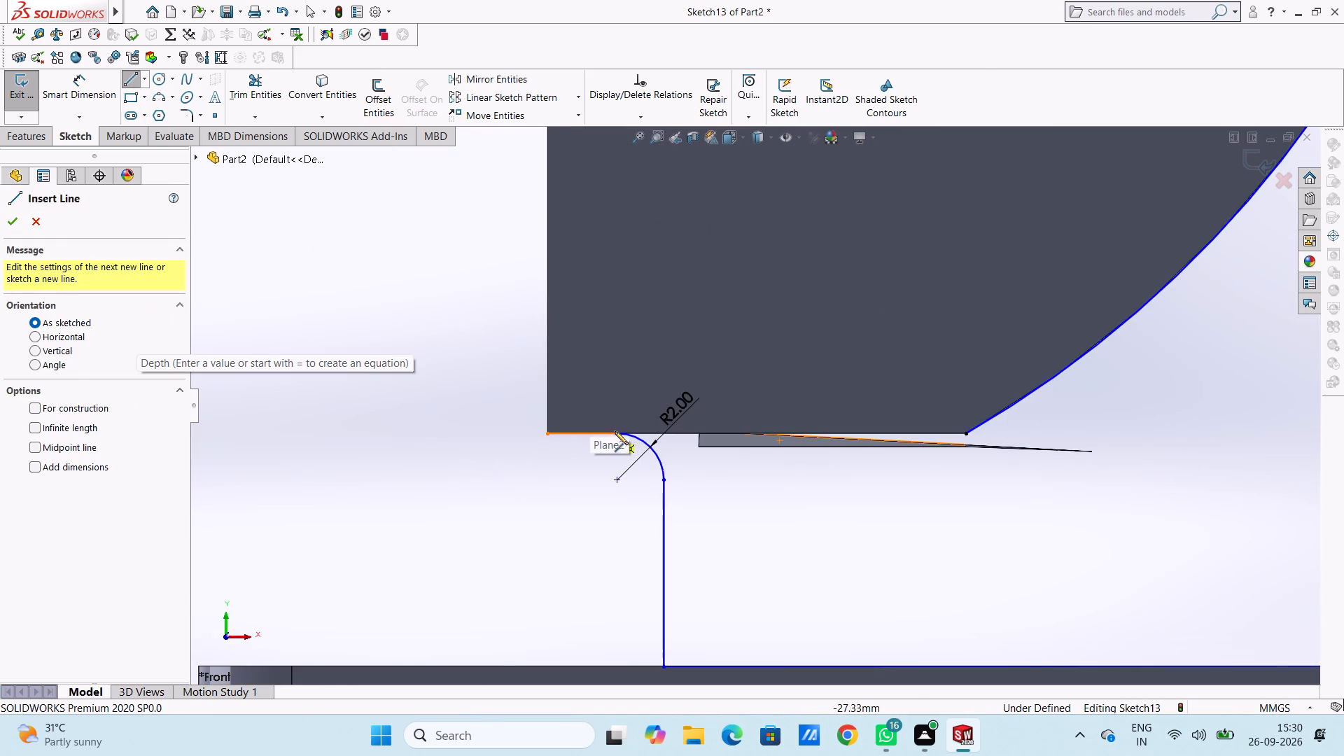
click(617, 433)
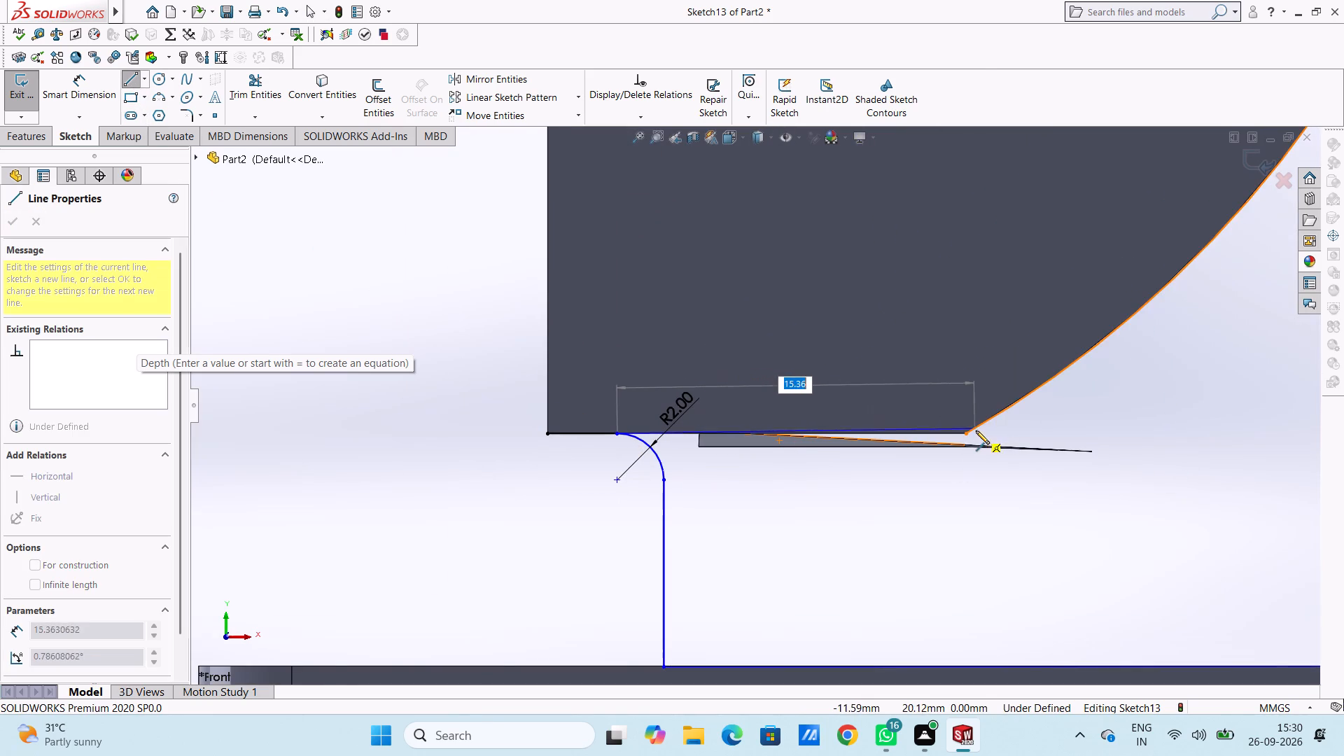
click(966, 433)
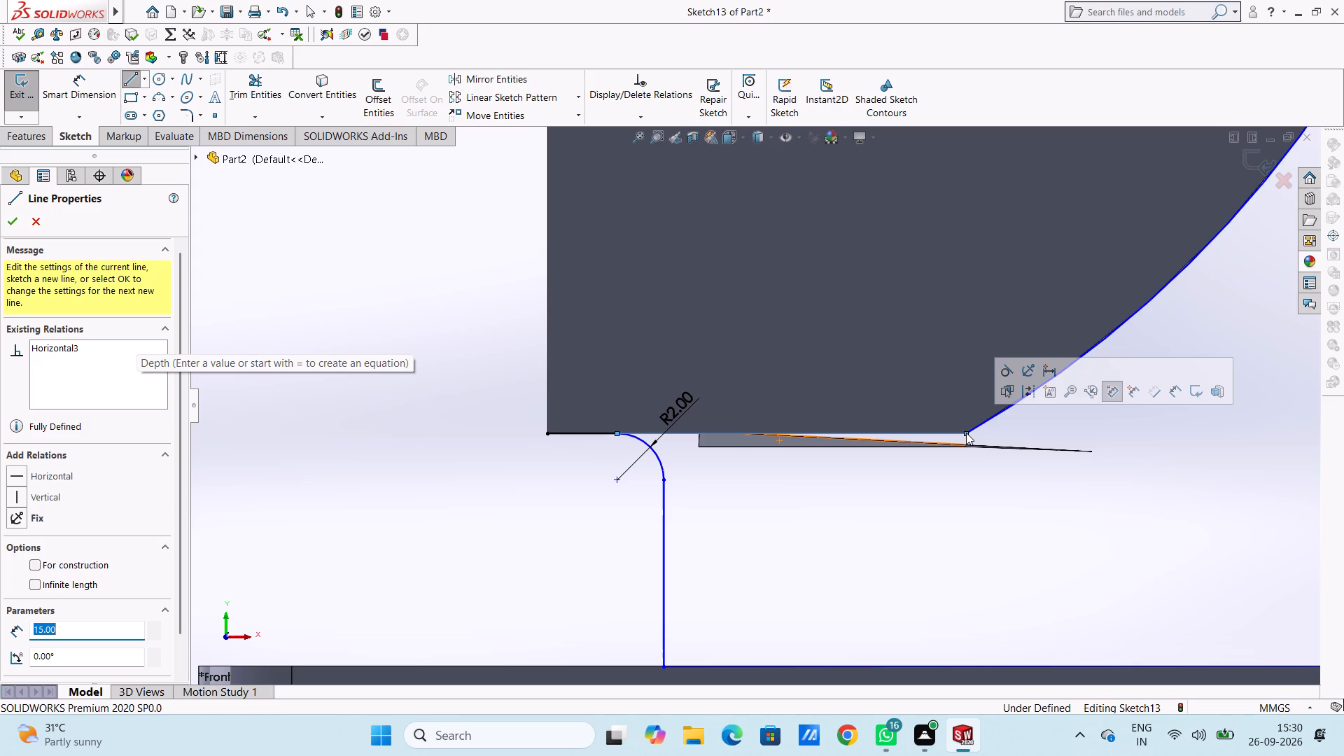
key(Escape)
key(Escape)
key(Escape)
key(Escape)
Trim away the leftover line segment under the curved body, outside the 2 mm fillet.
scroll(966, 433, up, 3)
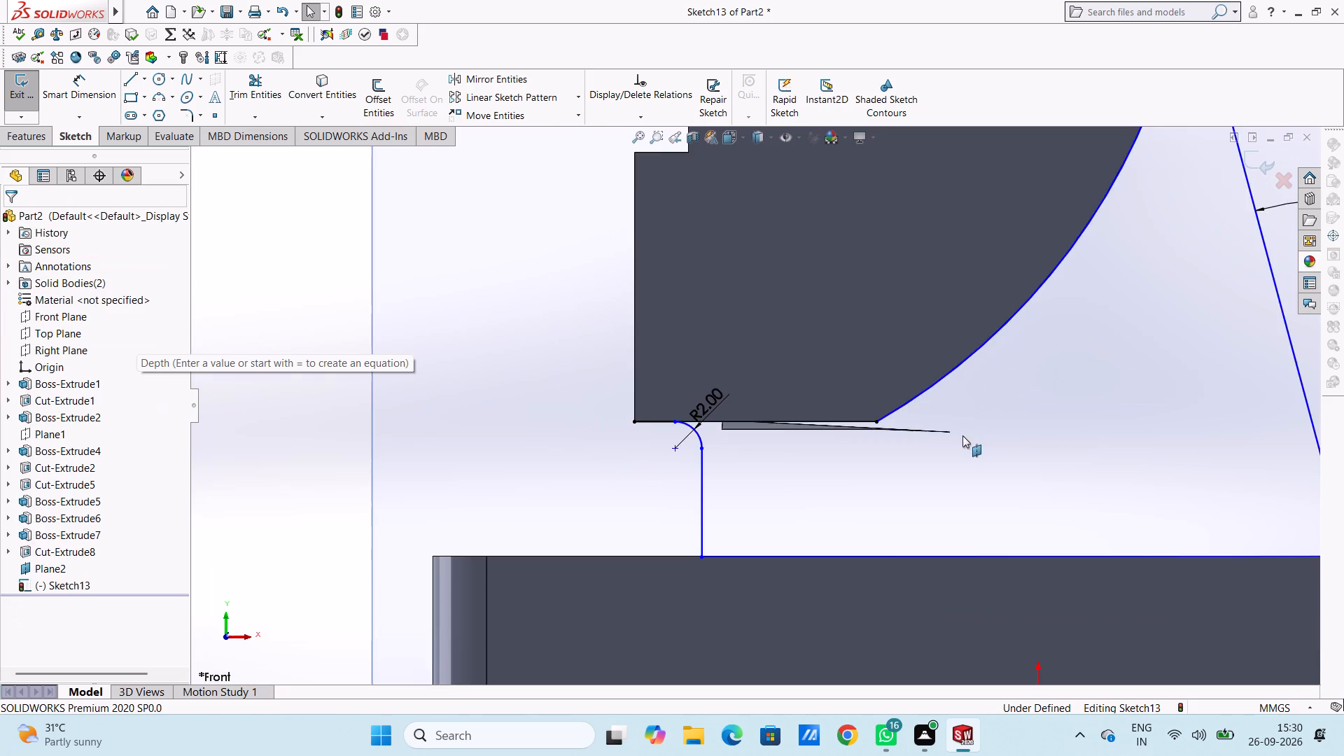
scroll(962, 435, up, 1)
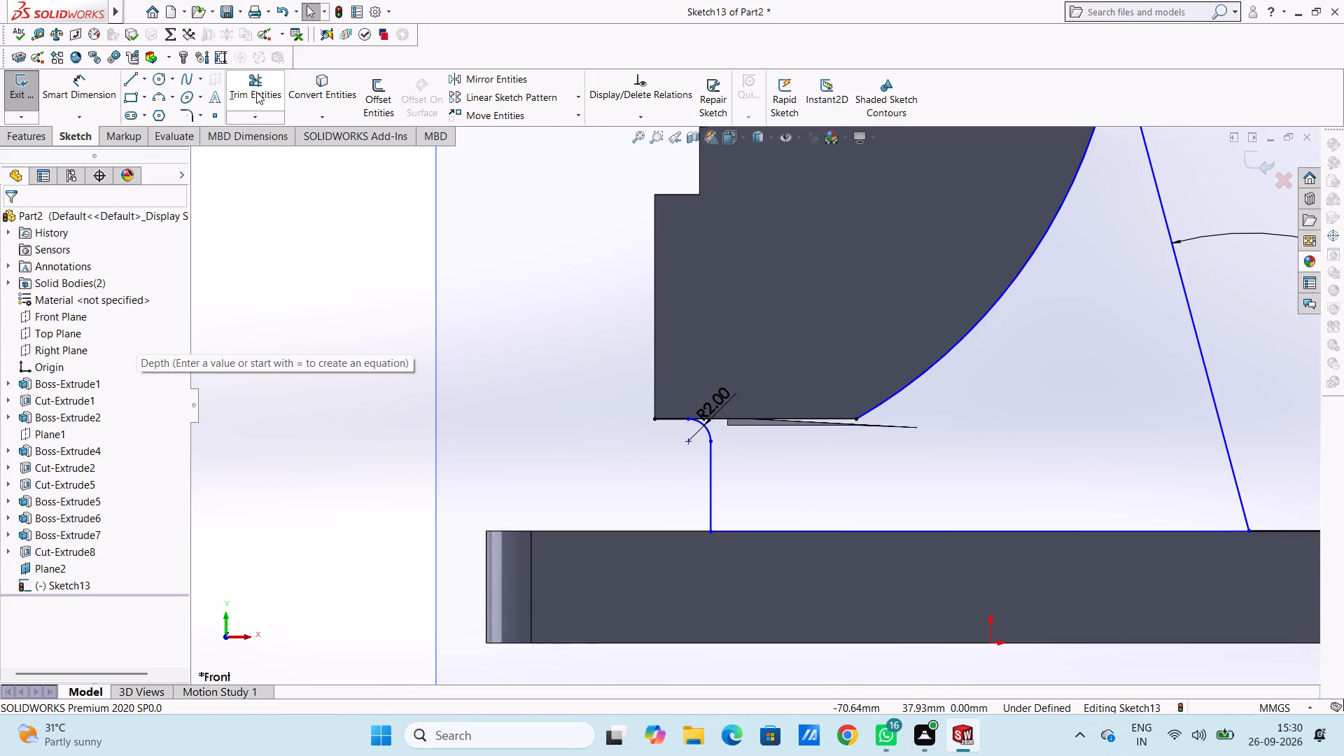
click(256, 90)
scroll(922, 493, down, 5)
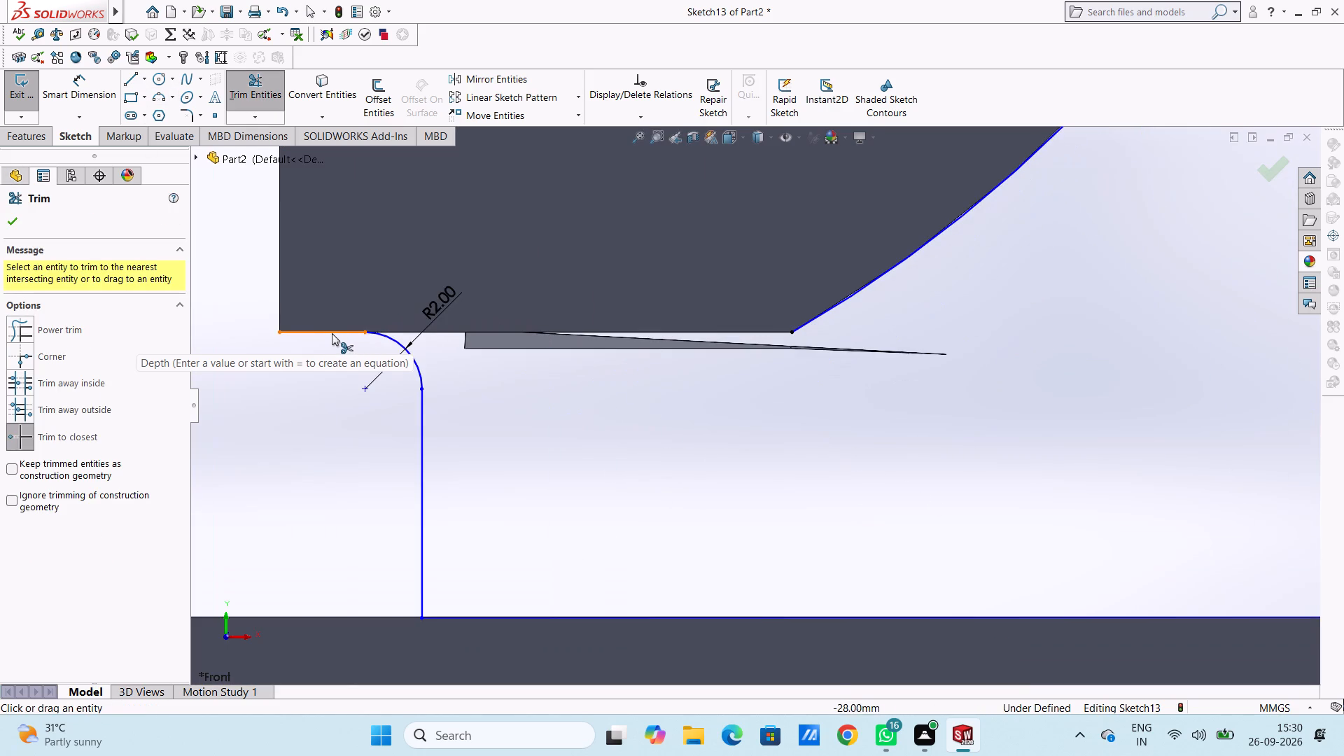
click(332, 332)
key(Escape)
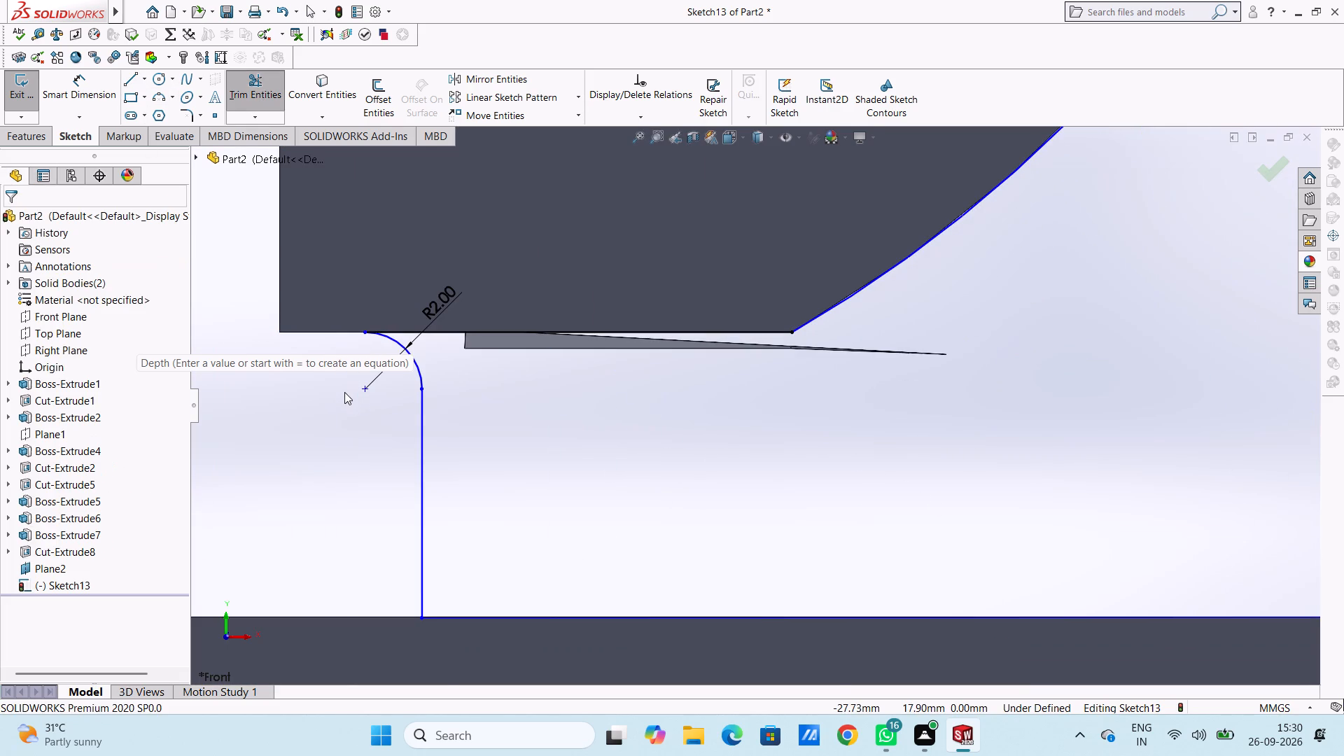
key(Escape)
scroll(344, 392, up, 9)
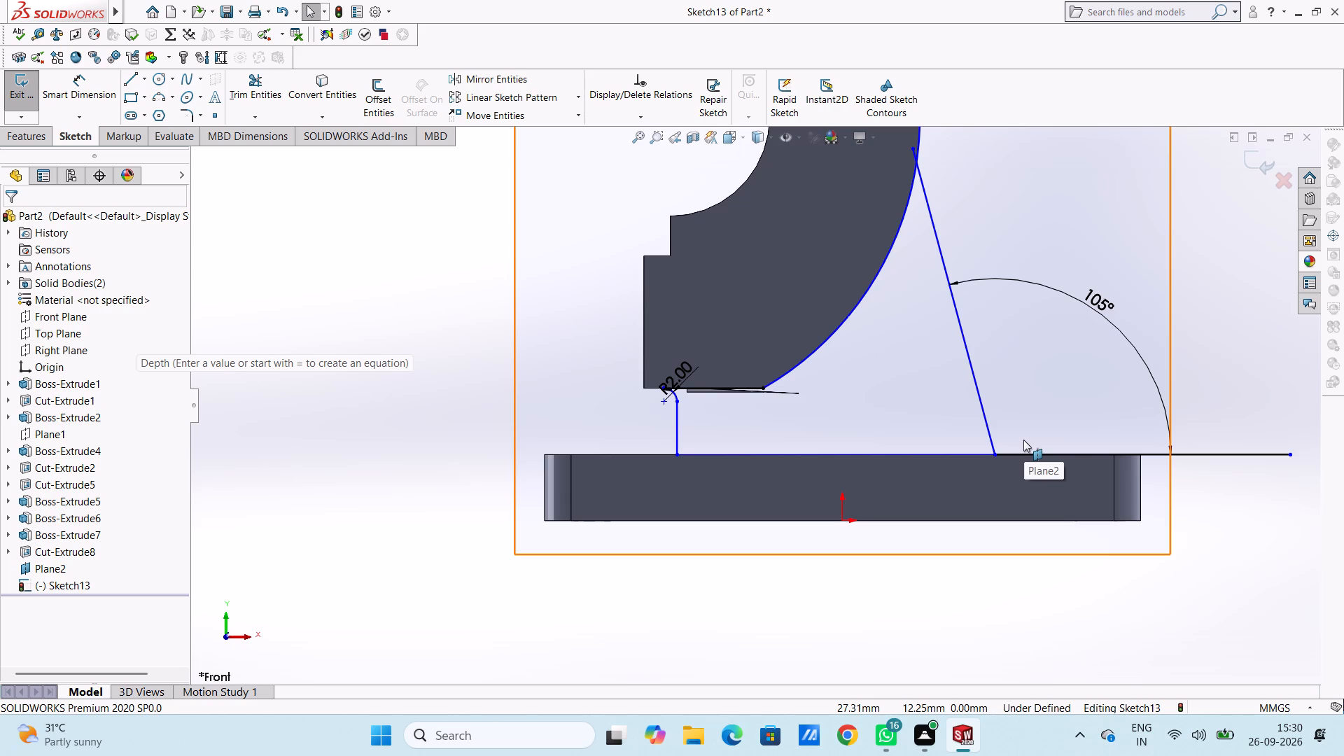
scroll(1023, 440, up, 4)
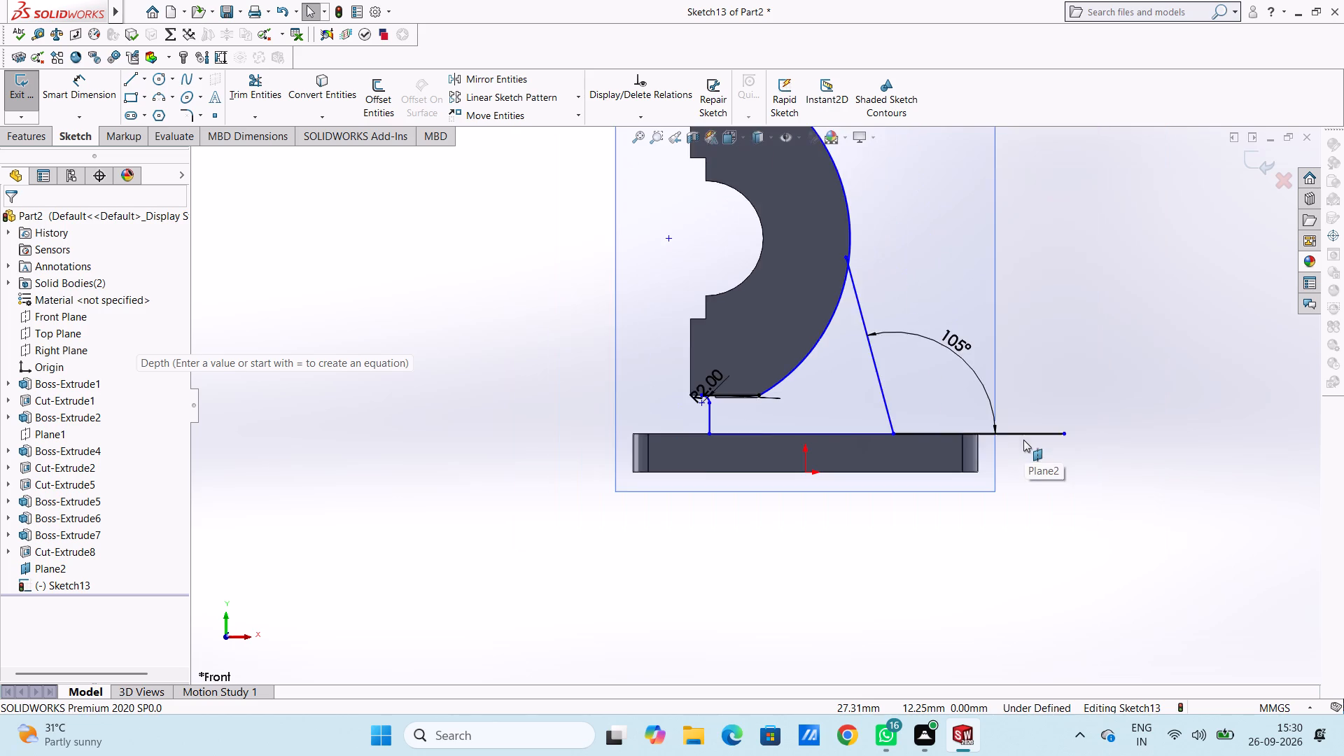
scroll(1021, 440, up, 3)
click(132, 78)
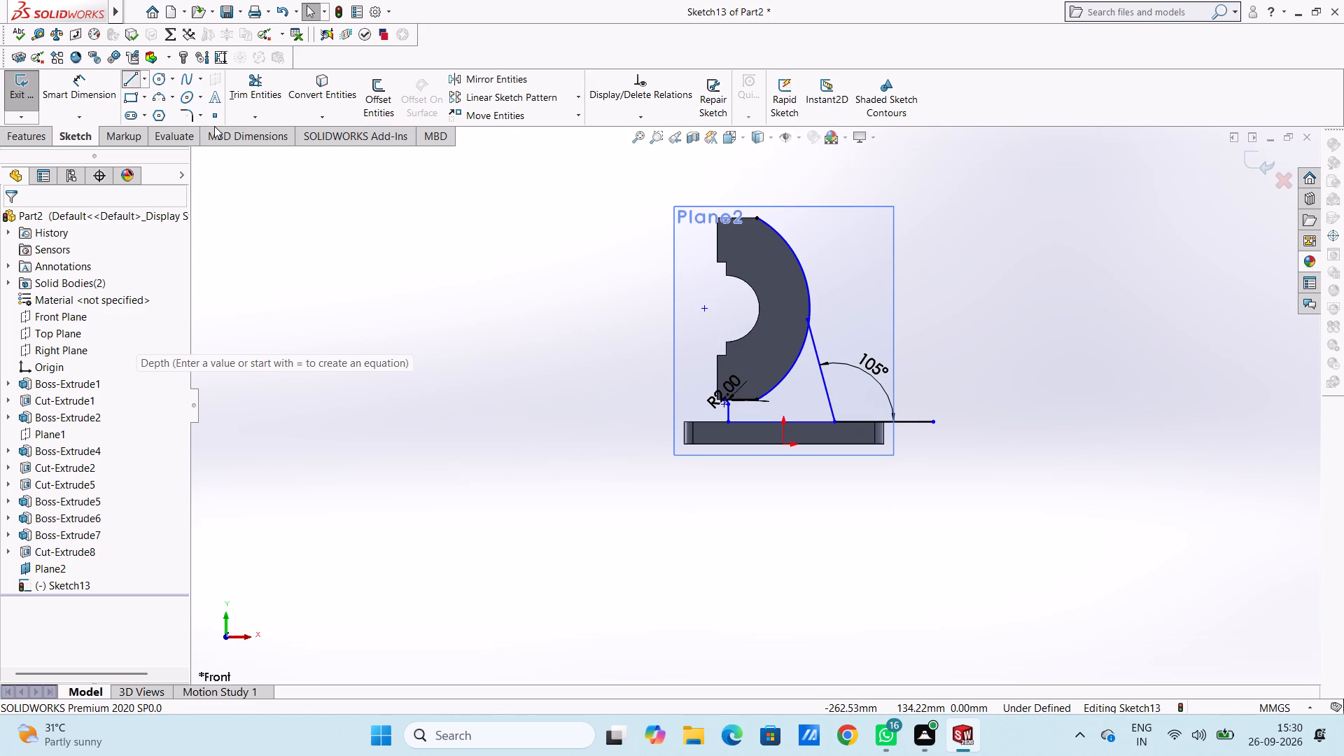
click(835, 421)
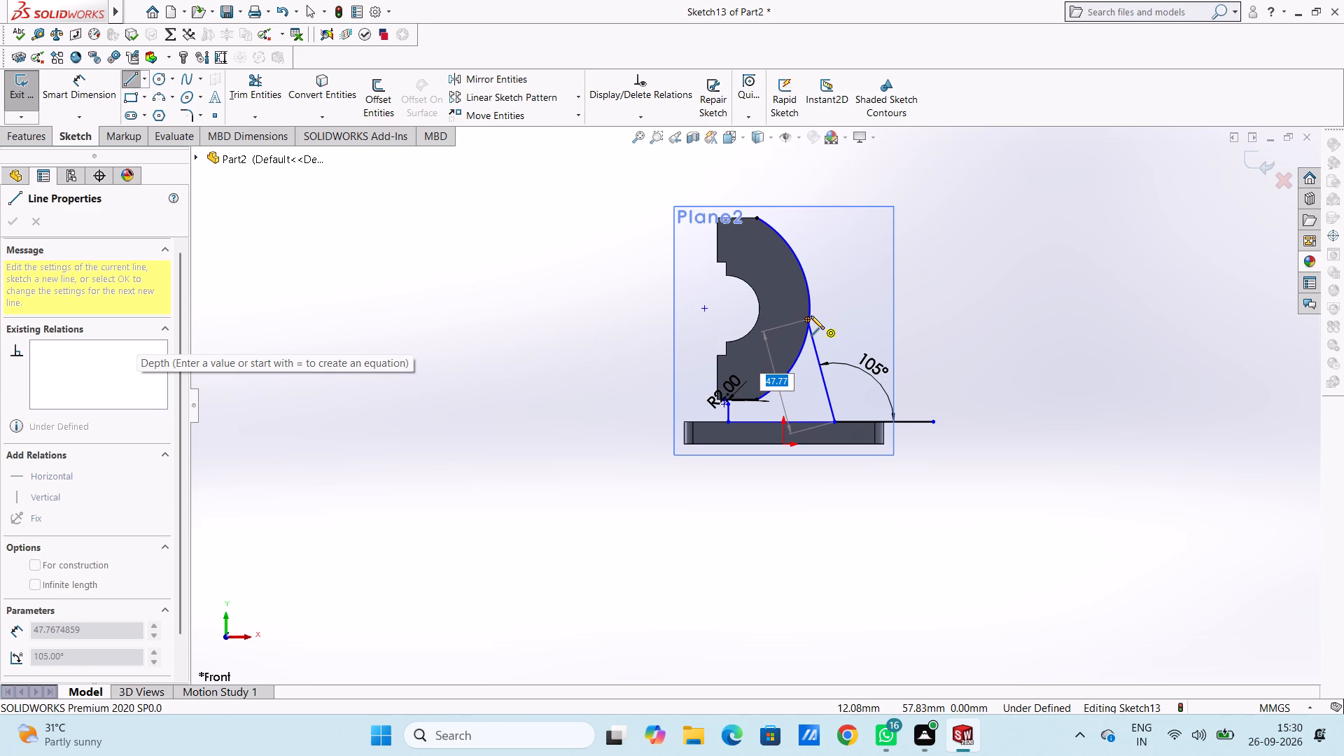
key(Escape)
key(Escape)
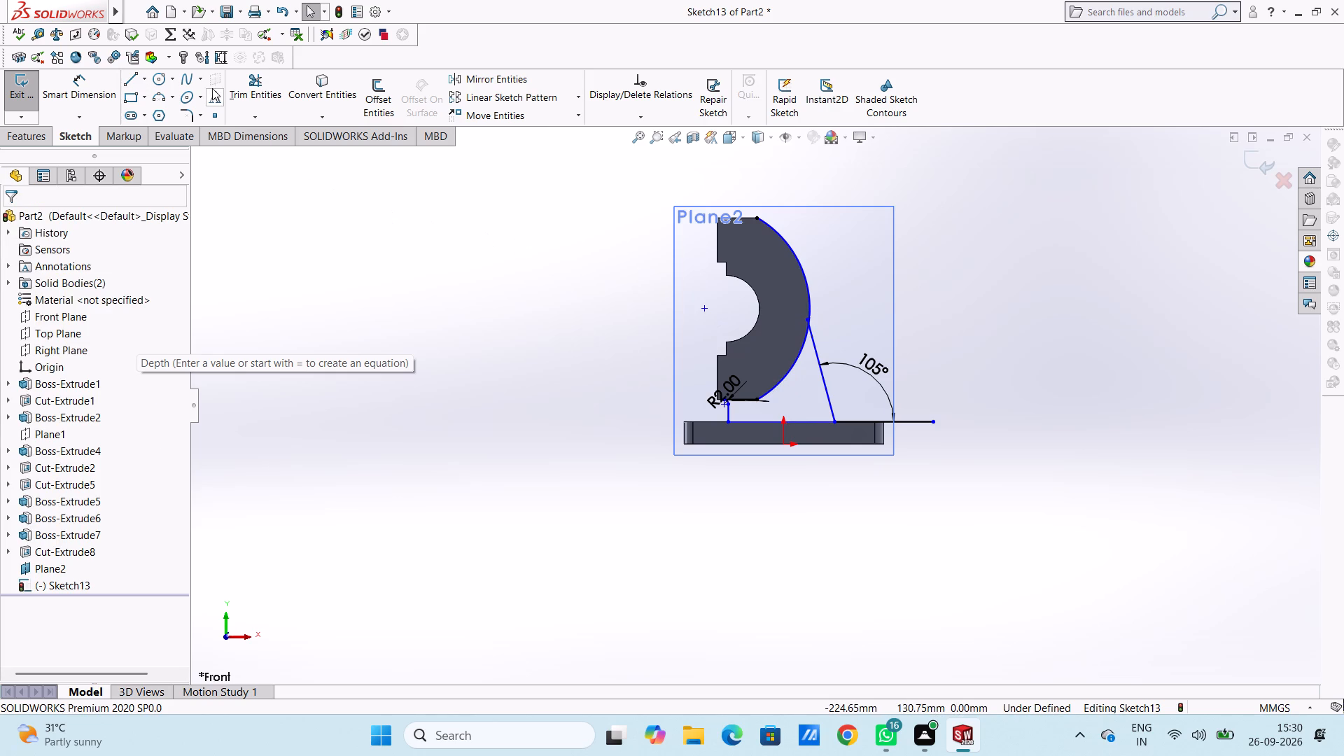
Trim away the portion of the curved body's sketch arc above its crossing with the slanted line.
click(262, 80)
click(788, 244)
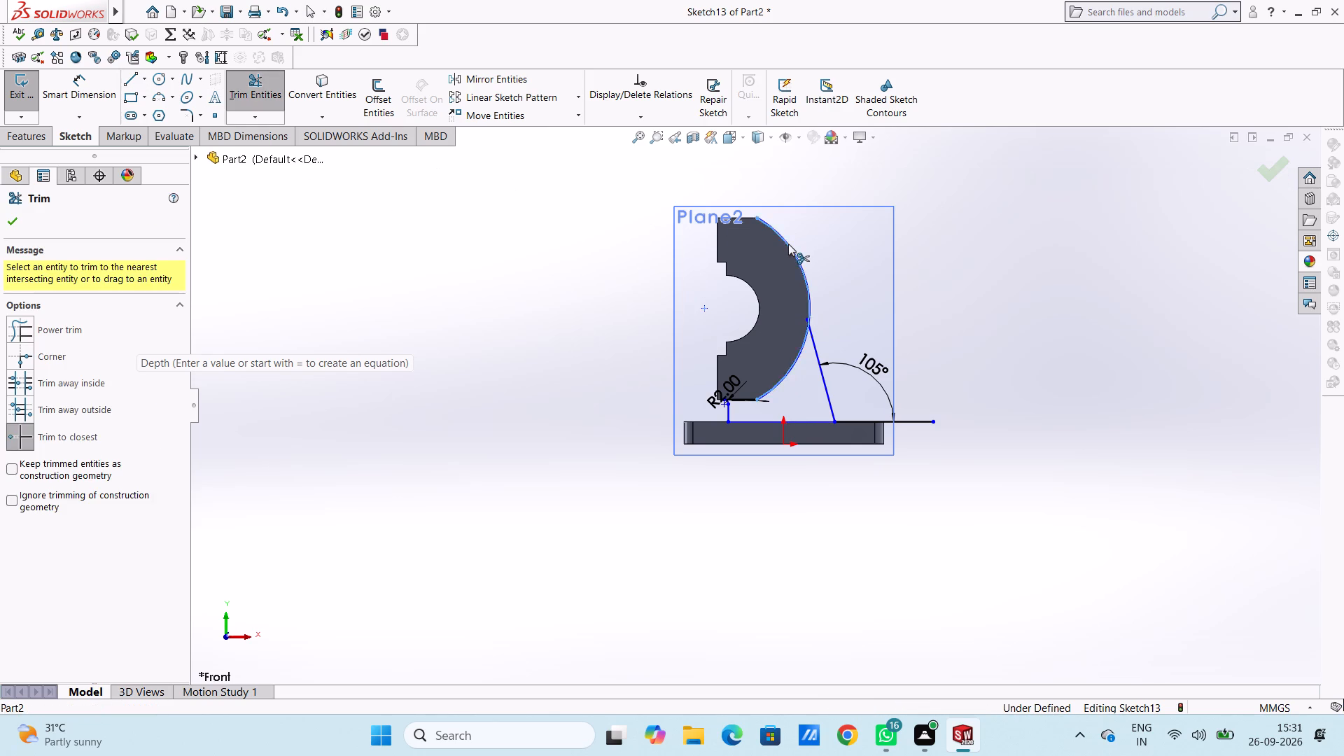
Trim the slanted line's short overshoot past the arc, inside the curved body.
scroll(825, 356, down, 3)
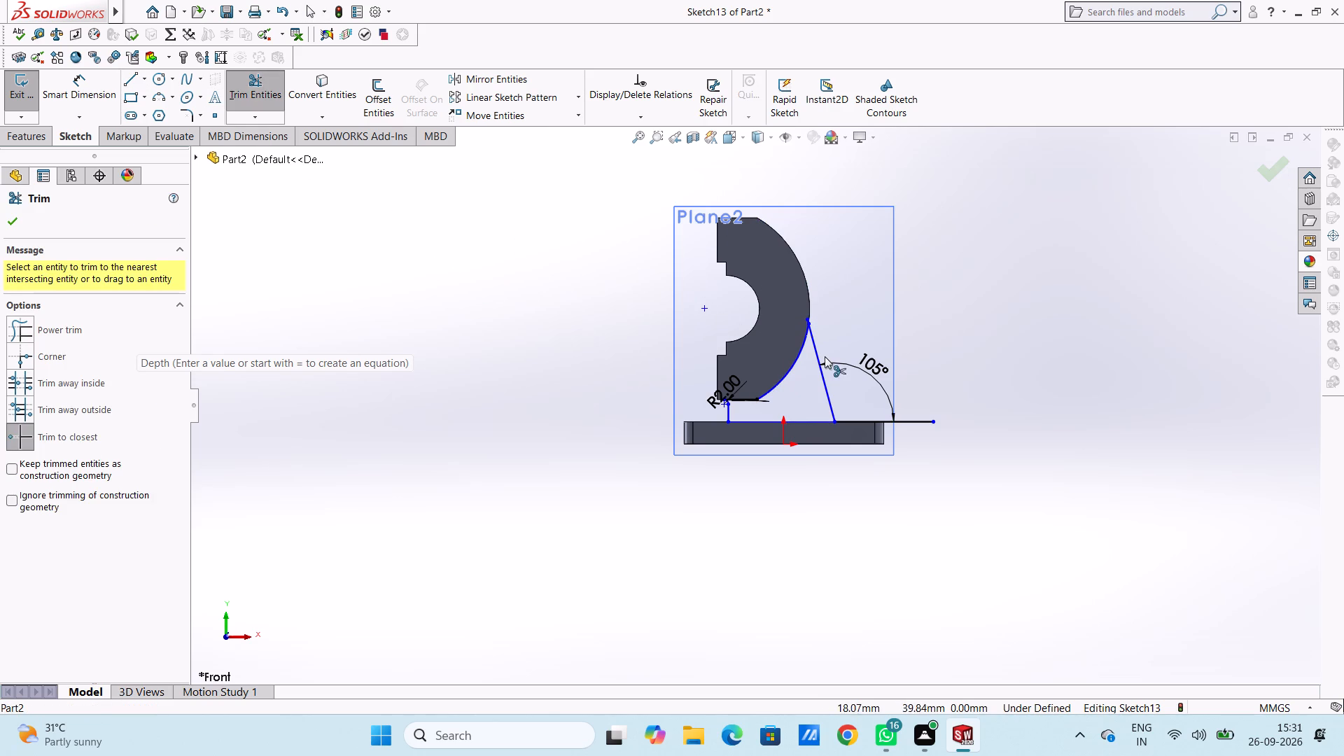
scroll(825, 356, down, 2)
scroll(766, 321, down, 5)
key(Escape)
key(Escape)
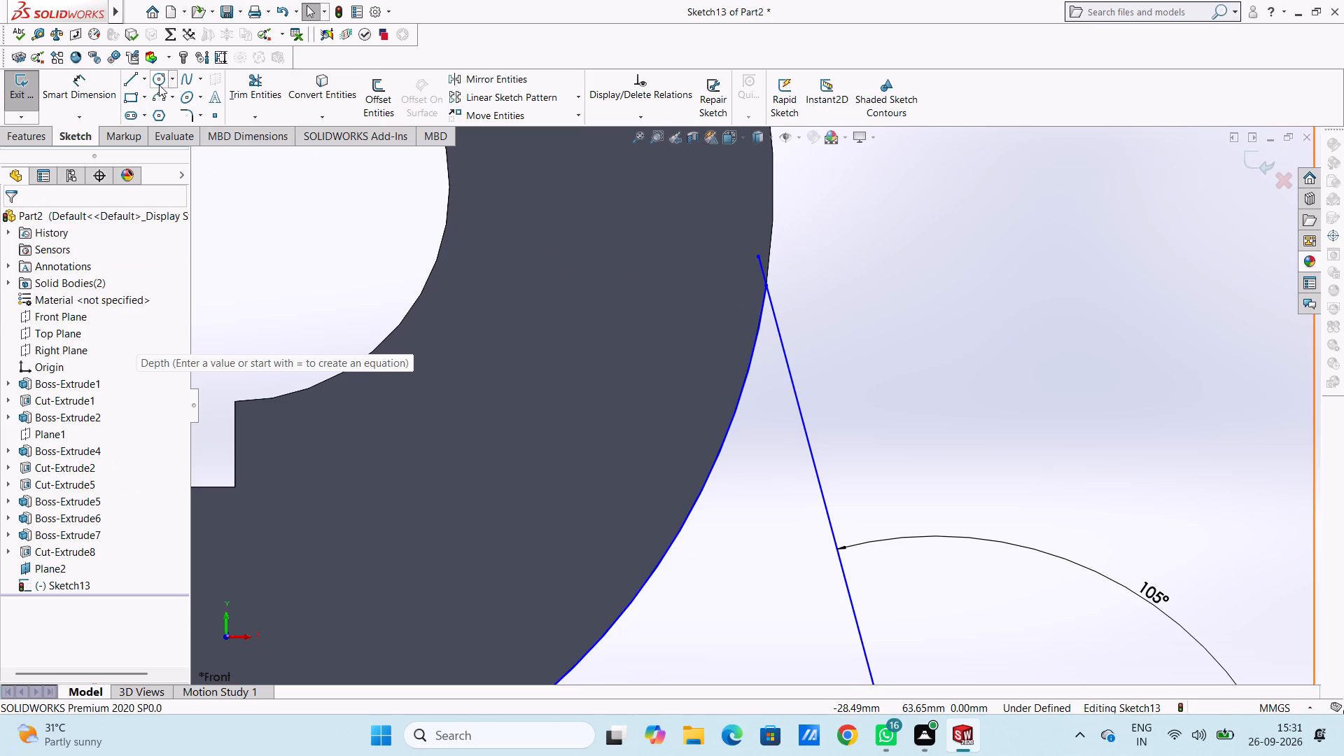
click(273, 91)
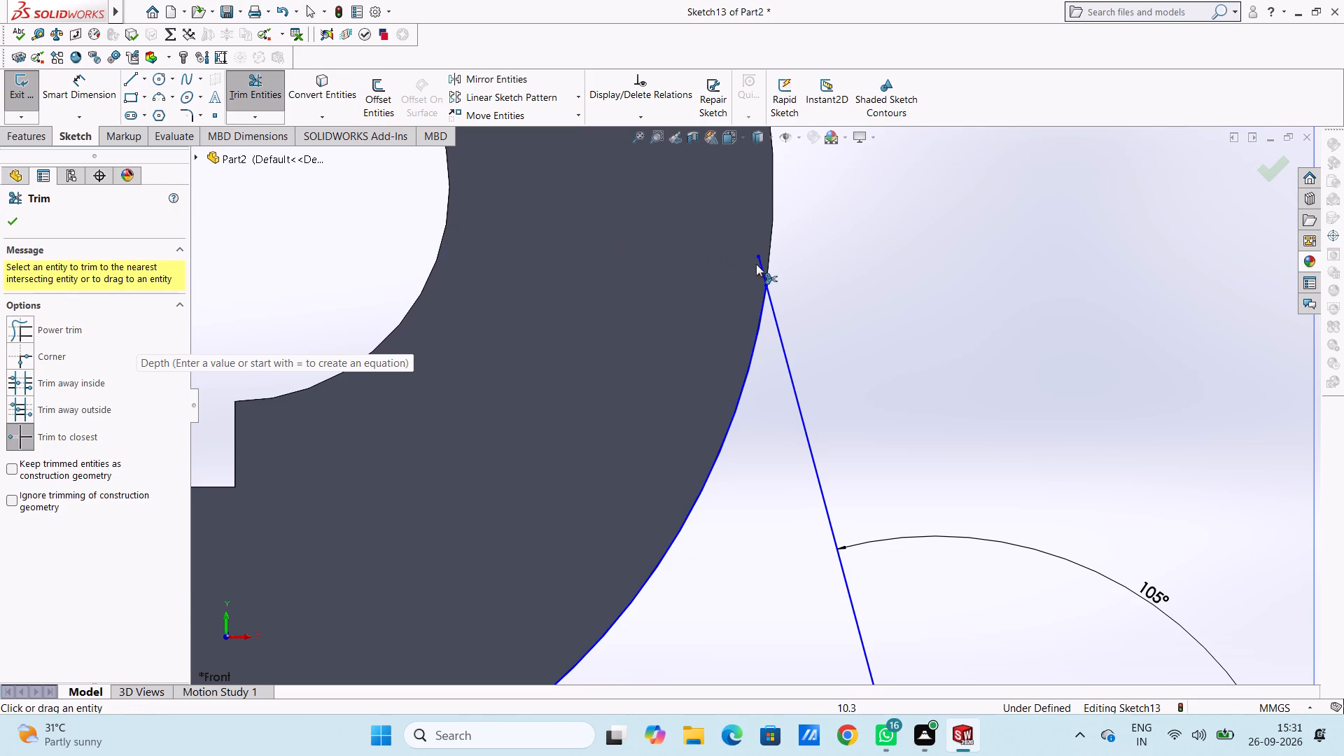
click(760, 265)
key(Escape)
key(Escape)
key(Escape)
Dimension the radius of the remaining sketch arc along the curved body, keeping its existing size.
scroll(708, 276, up, 7)
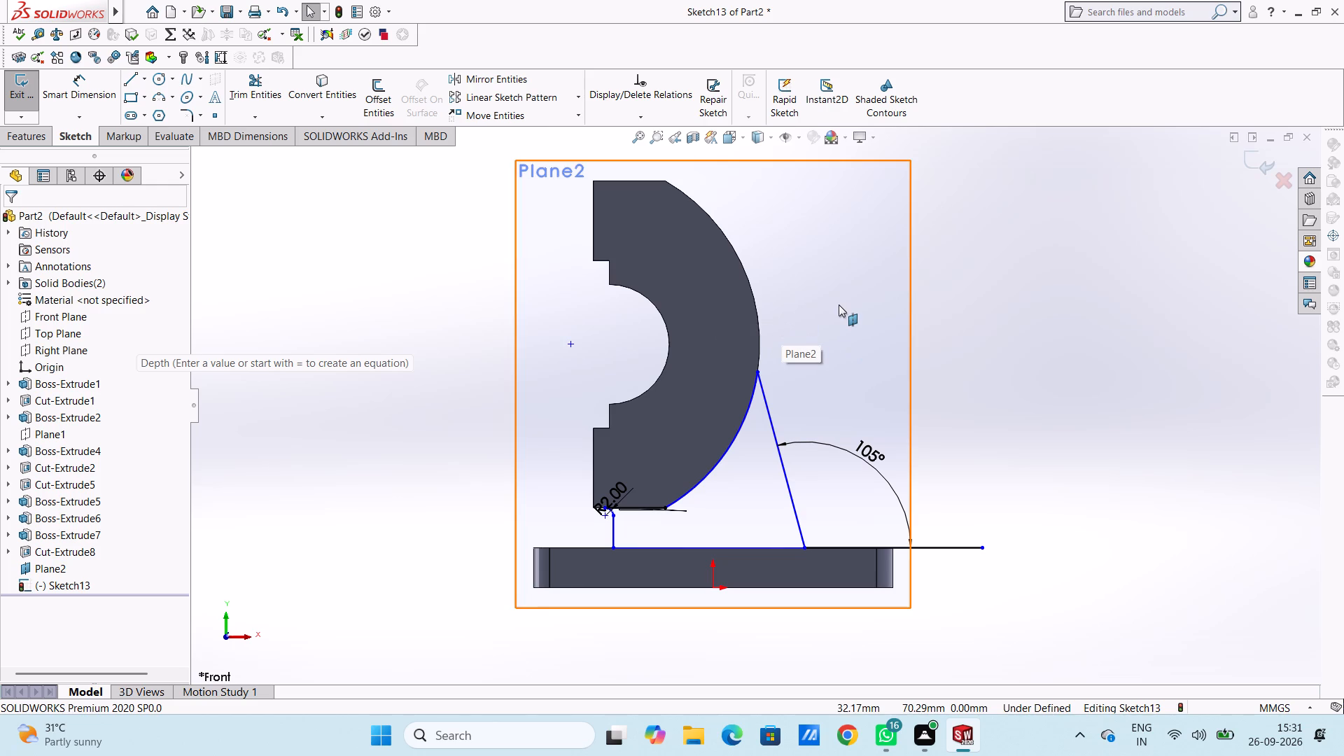
click(87, 104)
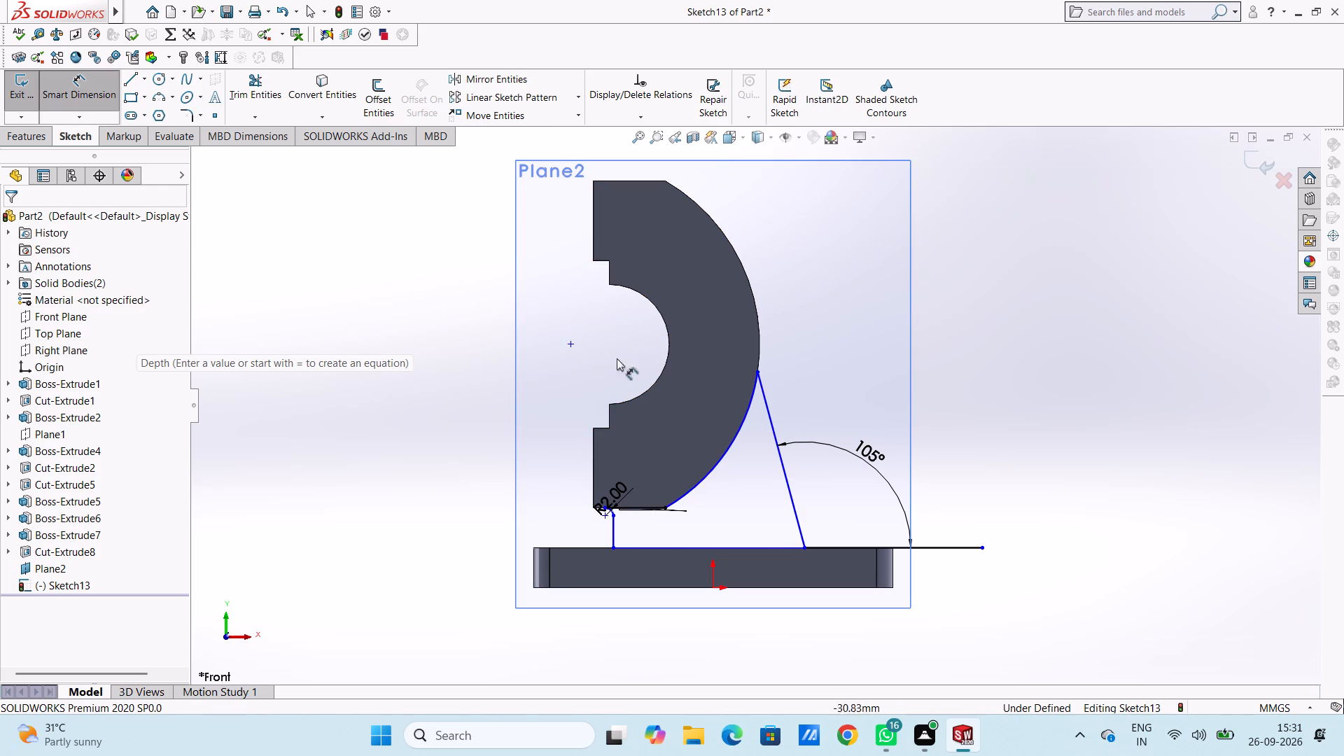
click(724, 454)
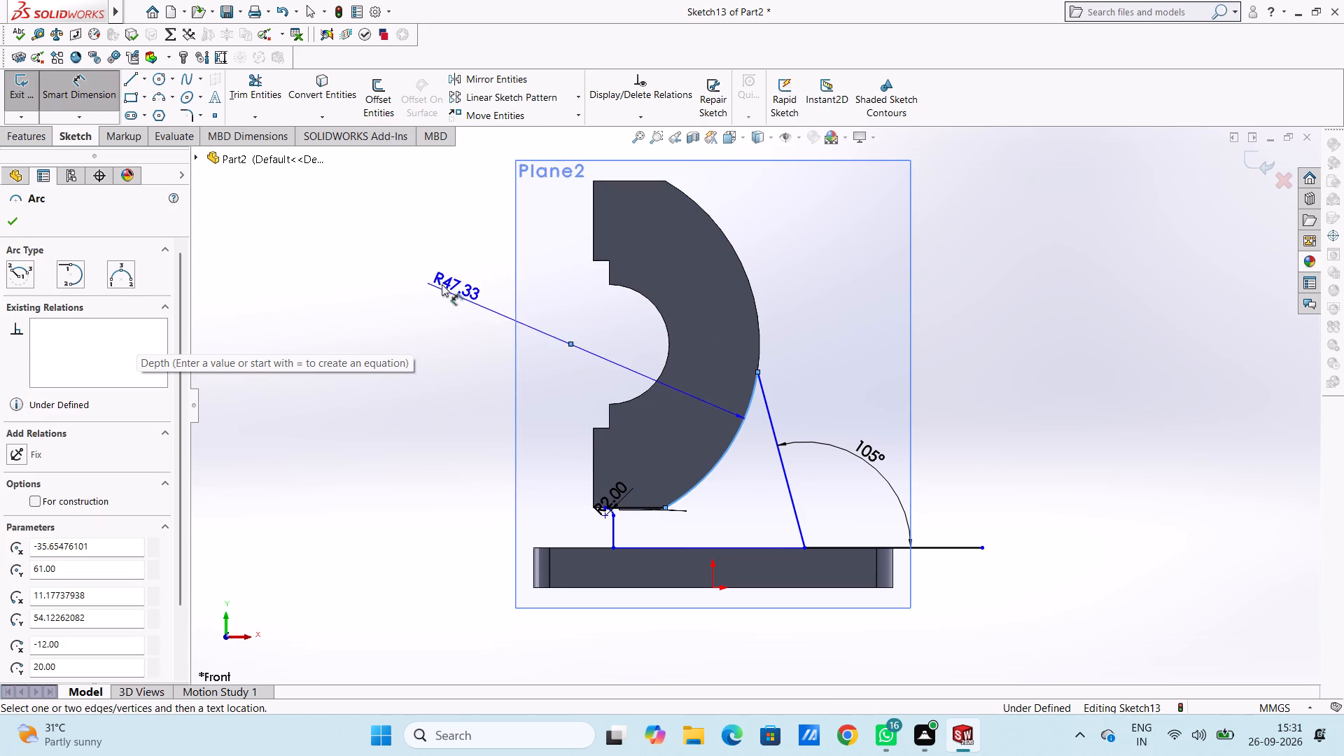
click(418, 265)
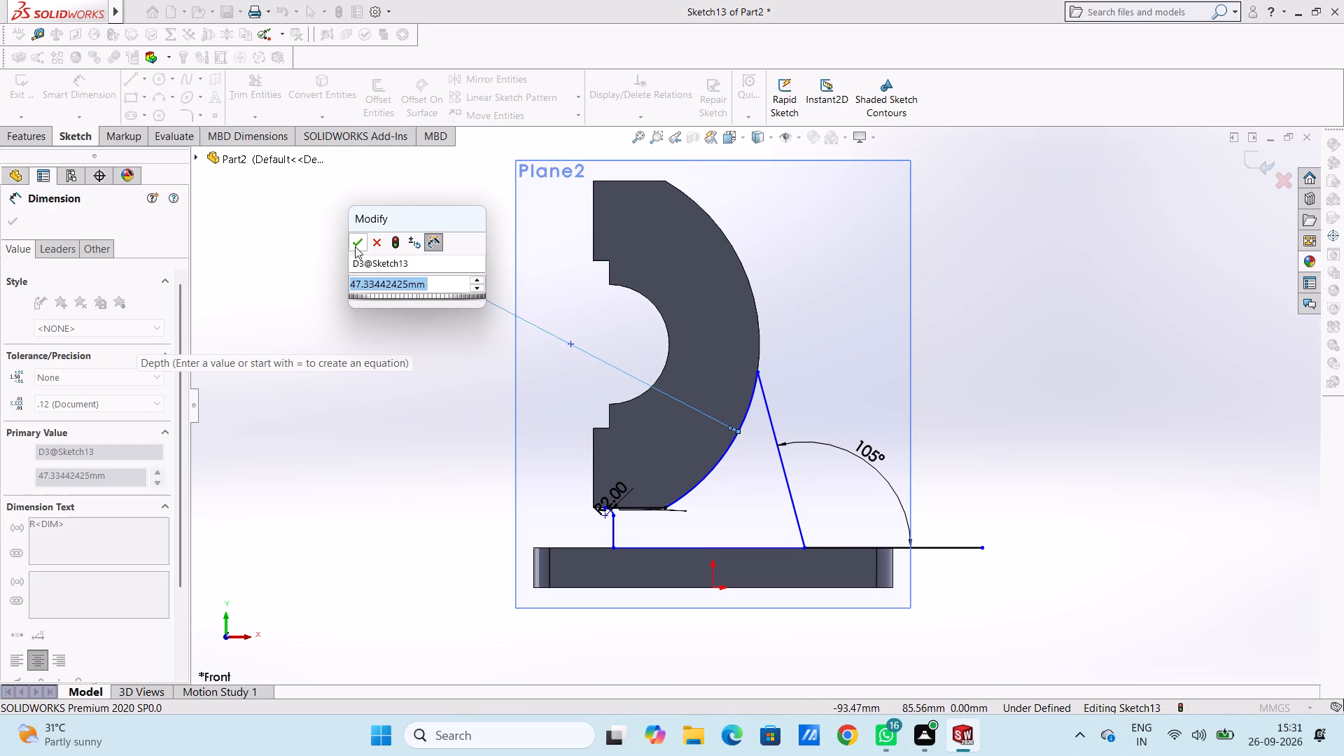
click(355, 246)
click(333, 247)
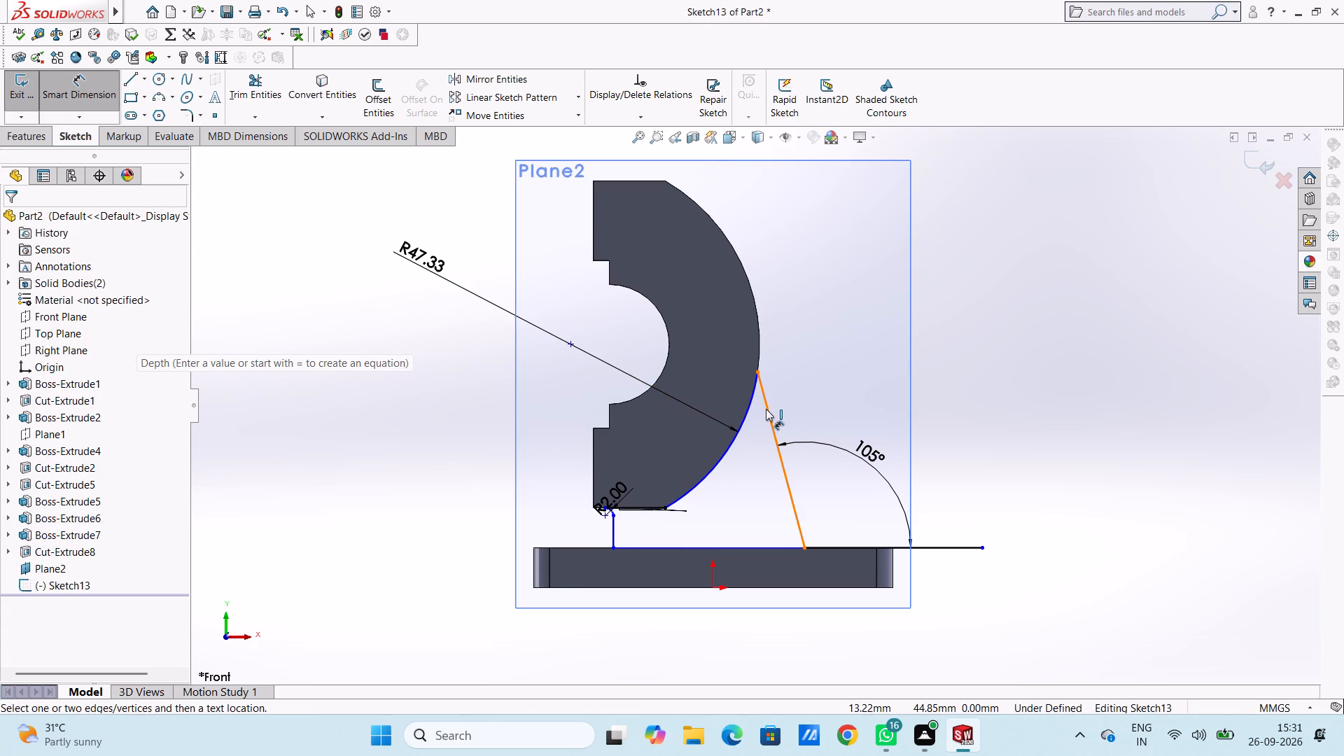
Dimension the slanted line's vertical height, keeping its existing size.
click(766, 409)
click(1057, 410)
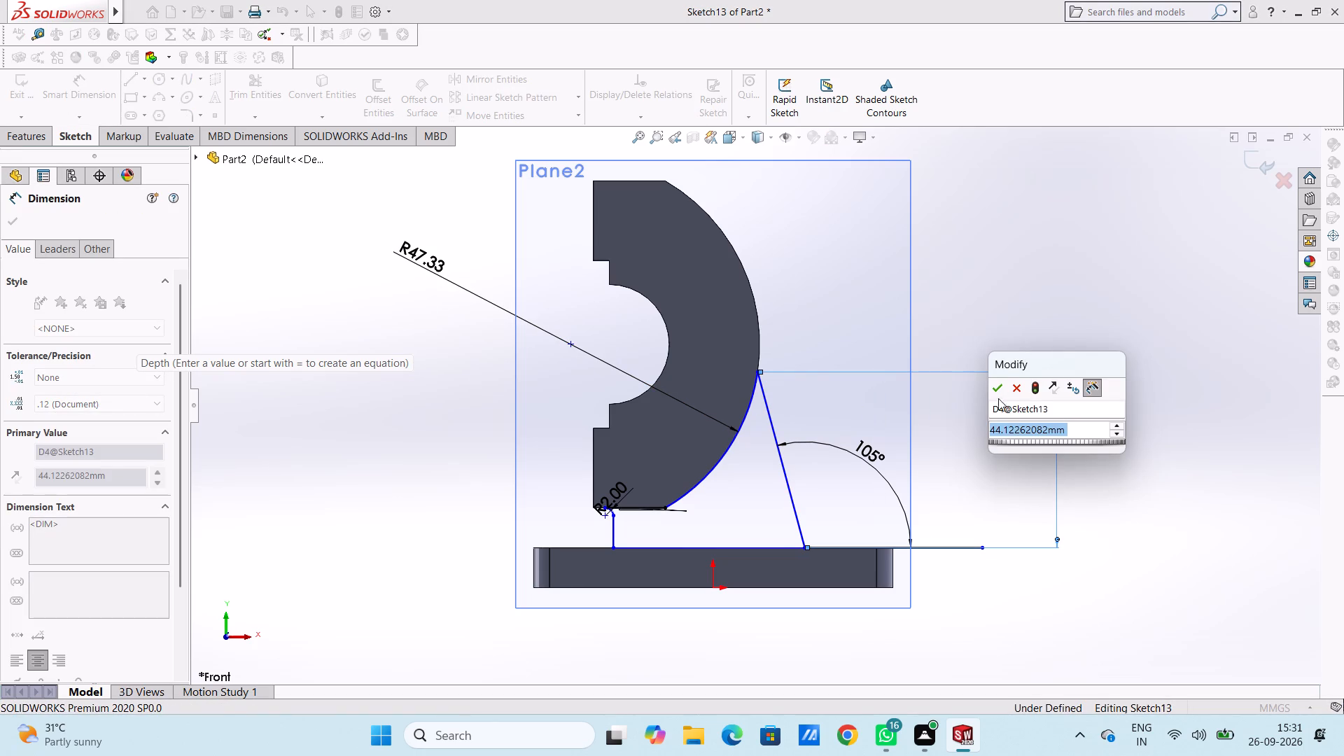
click(997, 391)
click(966, 316)
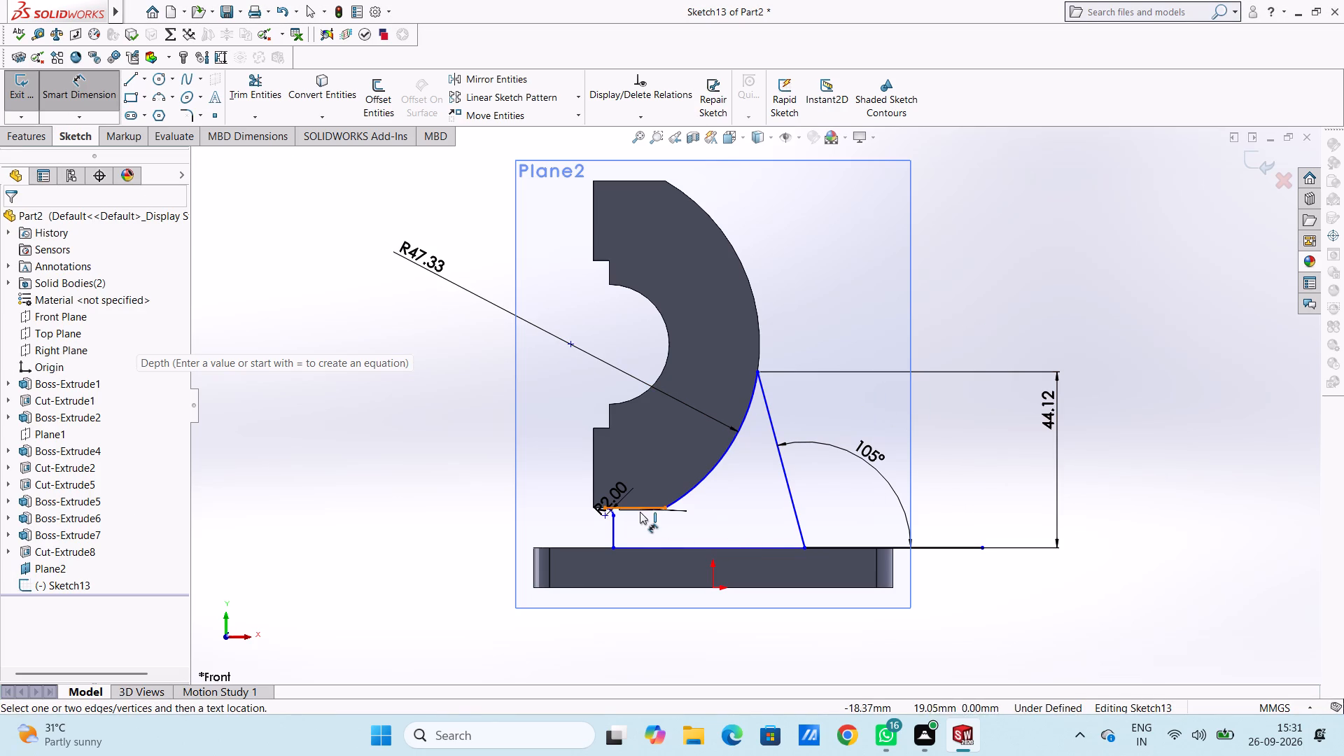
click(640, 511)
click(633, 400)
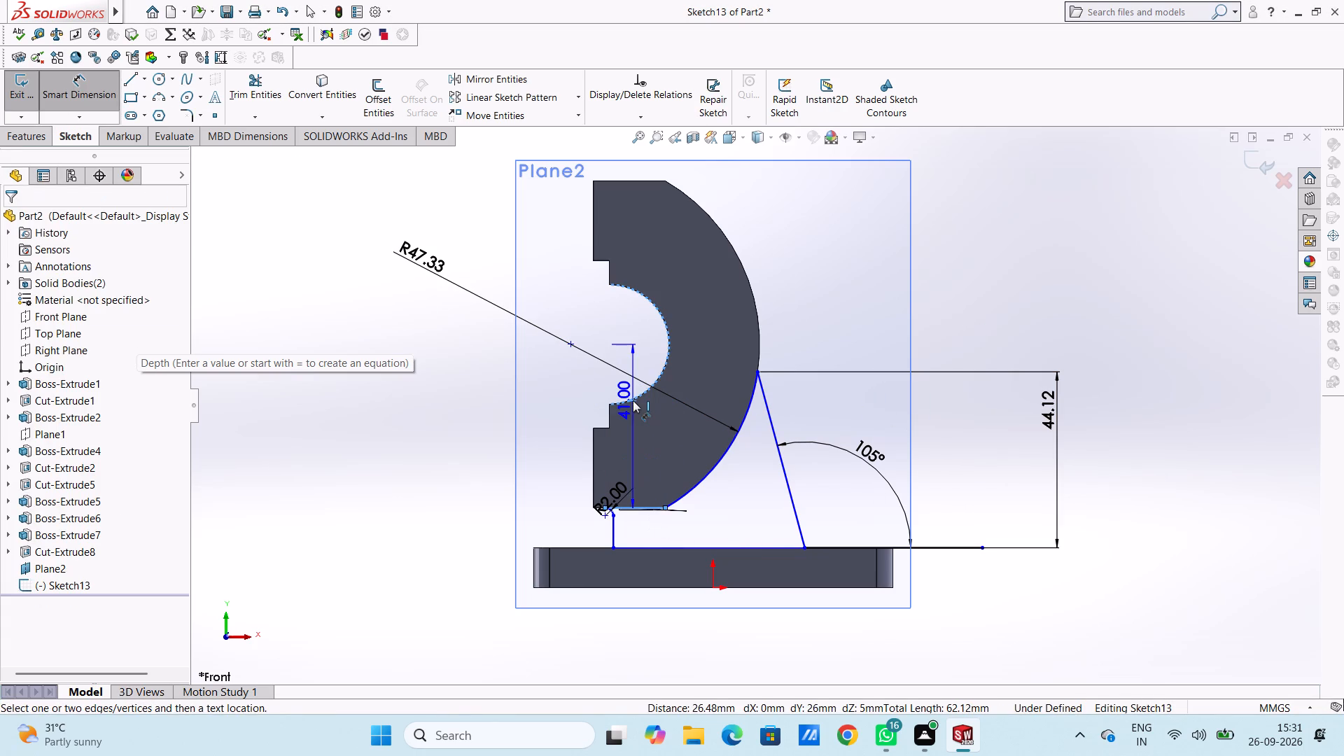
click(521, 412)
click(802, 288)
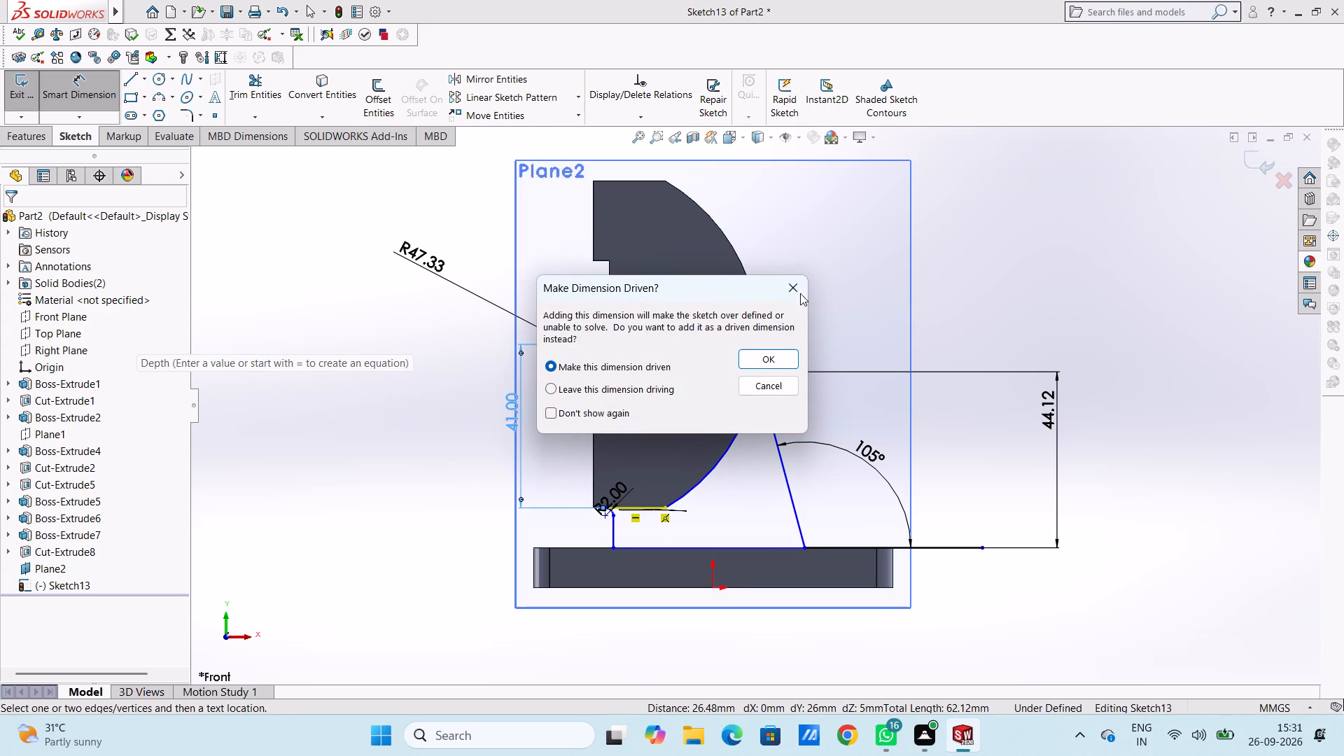
Dimension the length of the horizontal sketch line under the curved body, keeping its existing size.
click(635, 505)
click(638, 447)
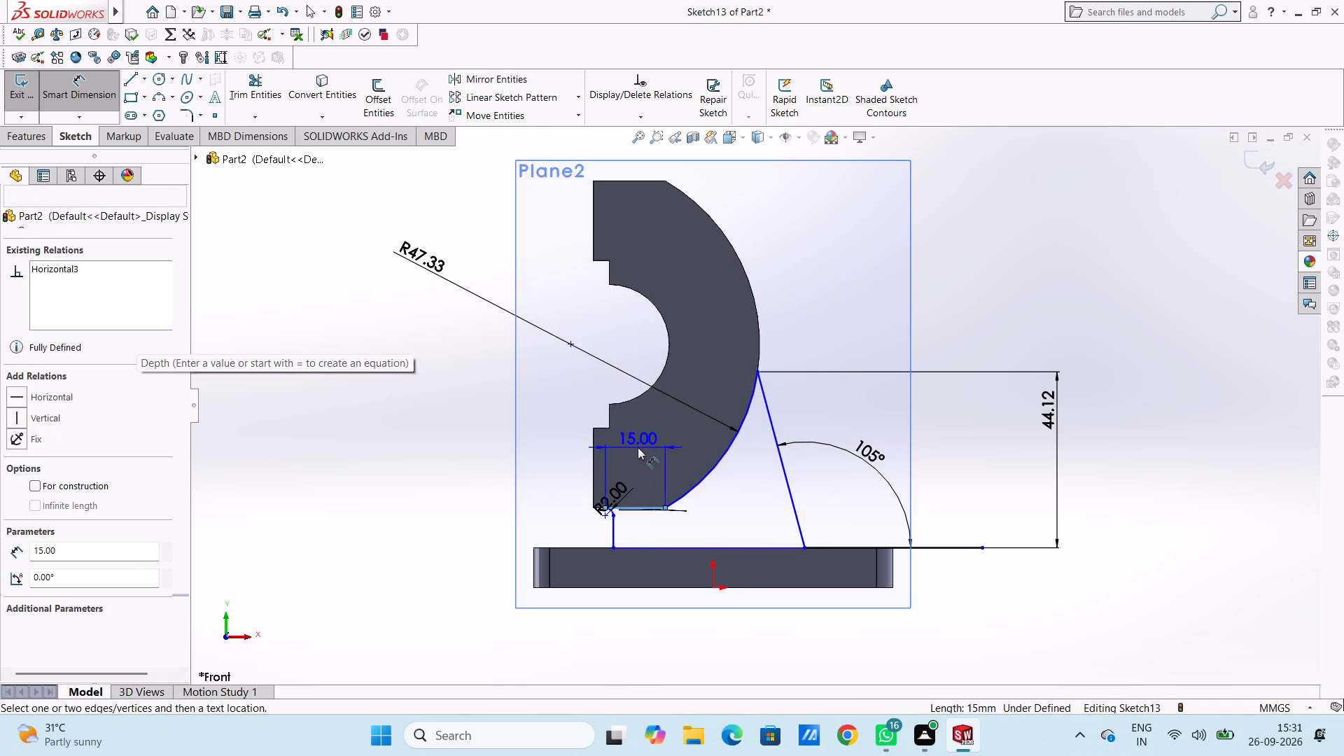
click(575, 423)
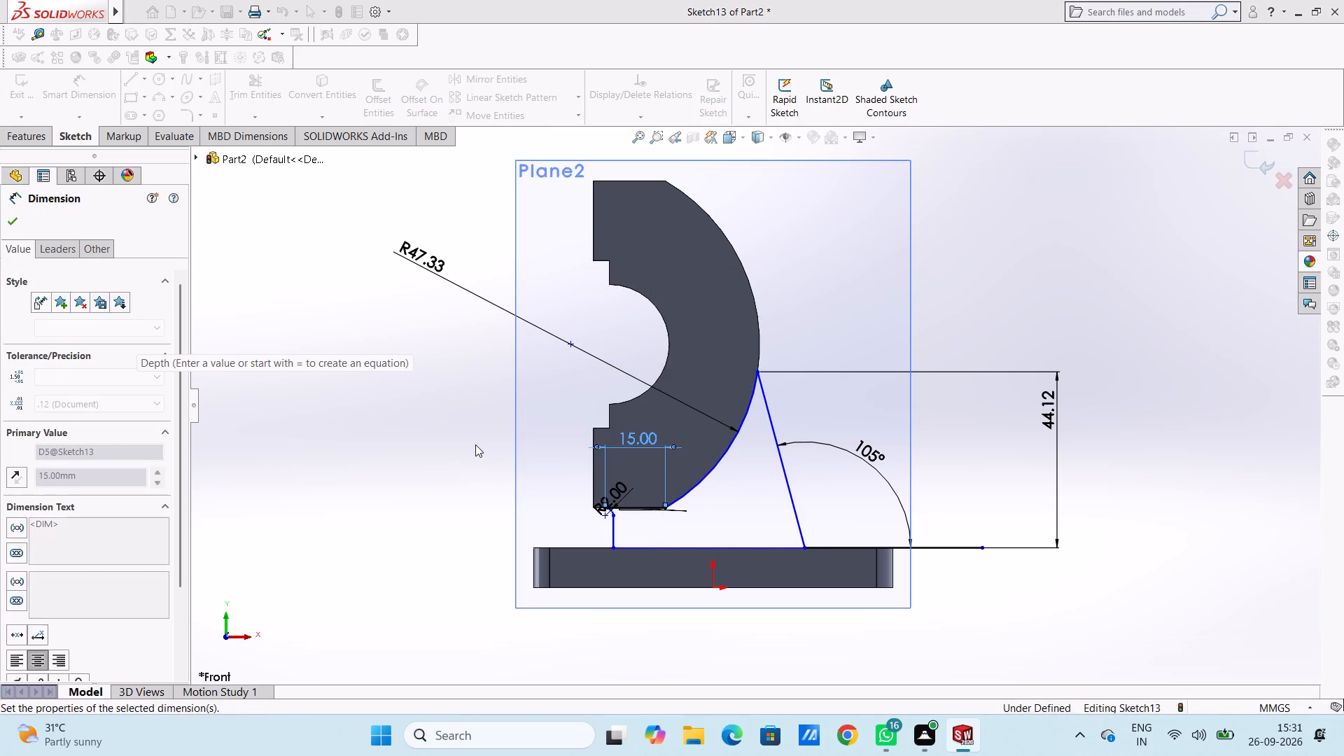
click(475, 444)
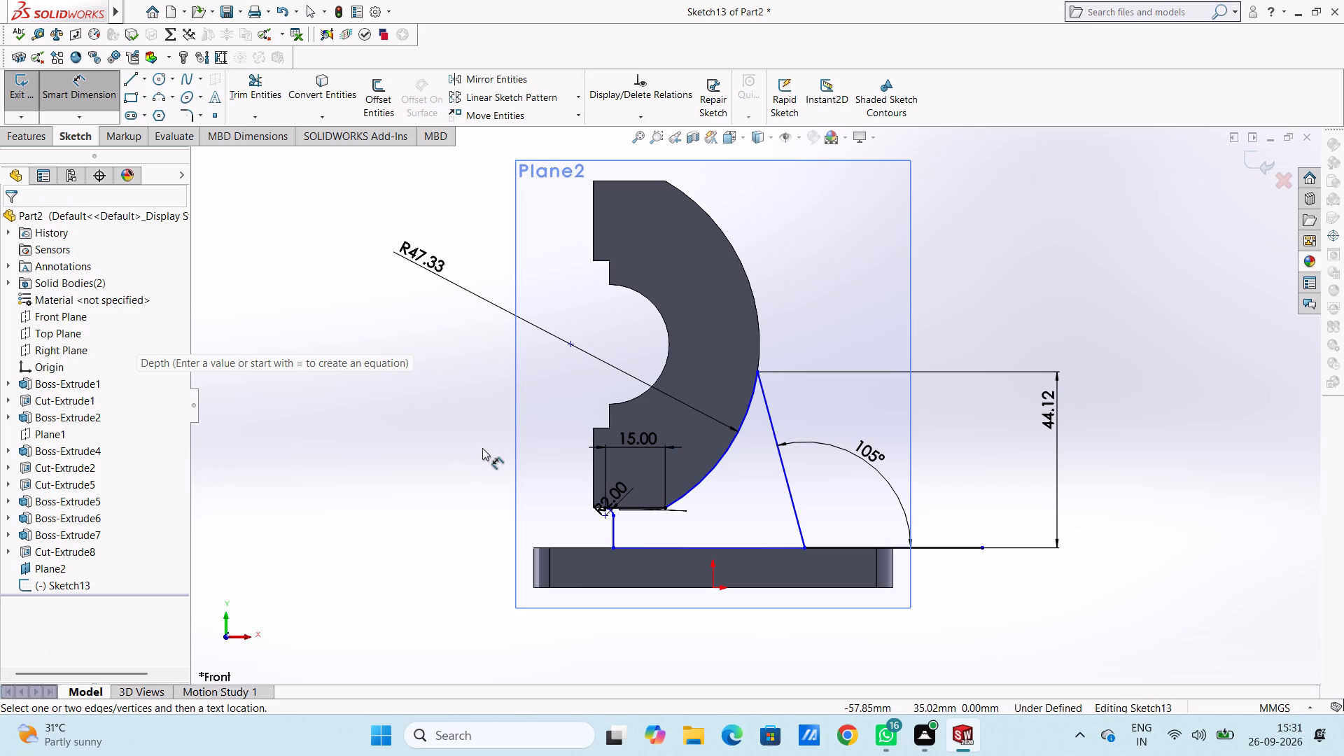
Dimension the length of the short vertical line between the fillet and the base plate, keeping its existing size.
click(615, 527)
click(411, 534)
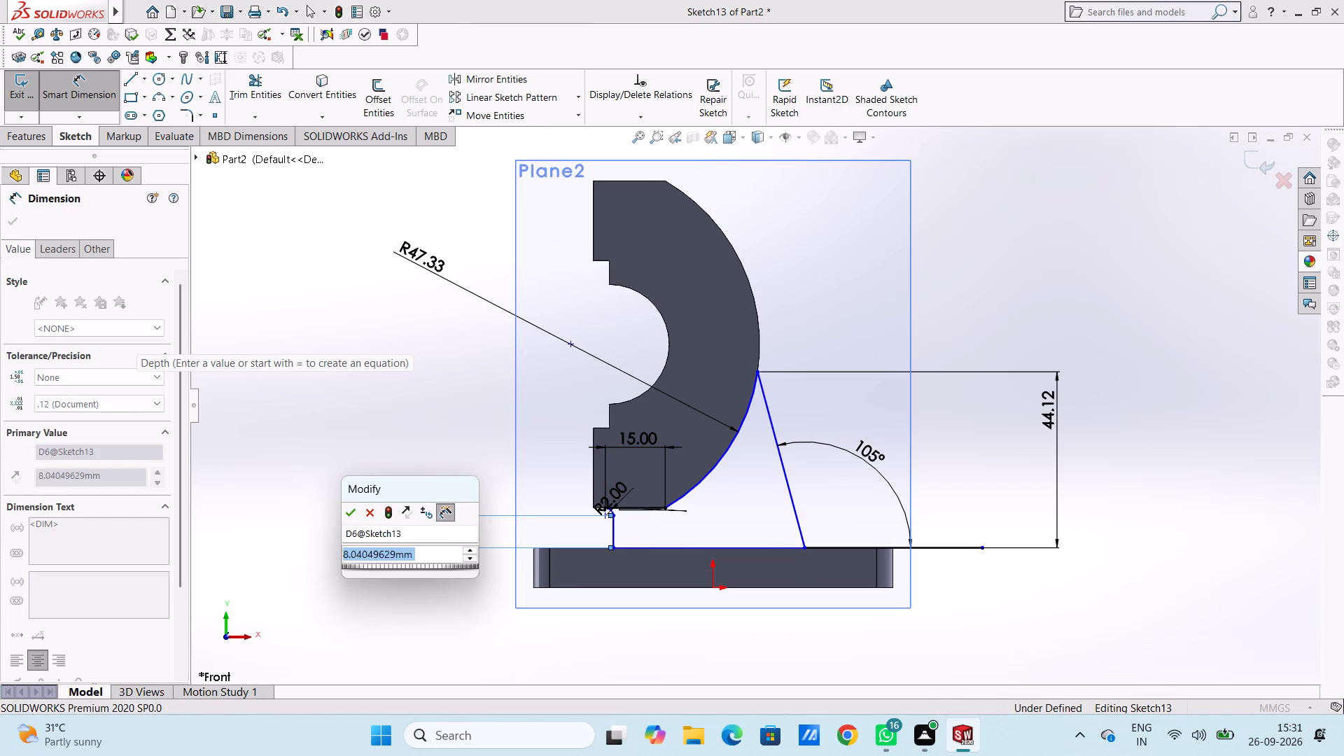
click(351, 516)
click(332, 473)
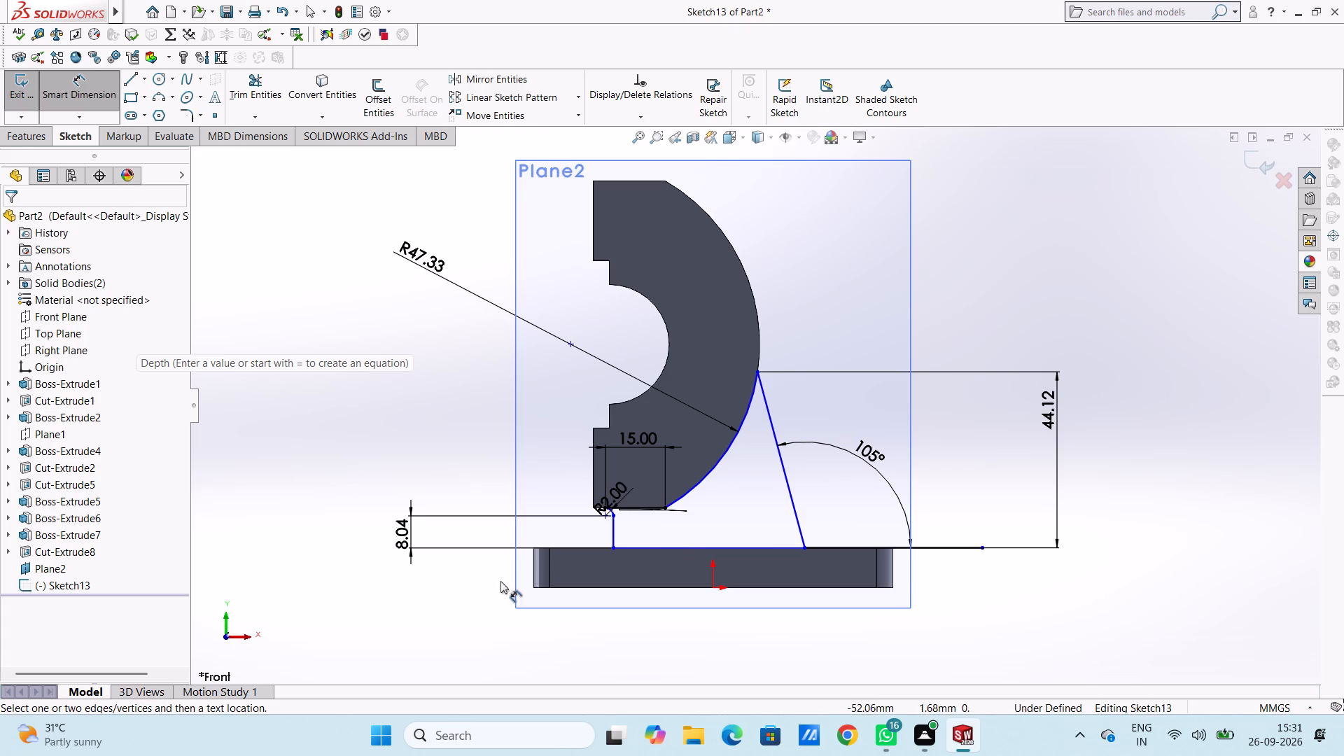
Dimension the horizontal distance from the base plate's left edge to the short vertical line, keeping its existing size.
click(533, 573)
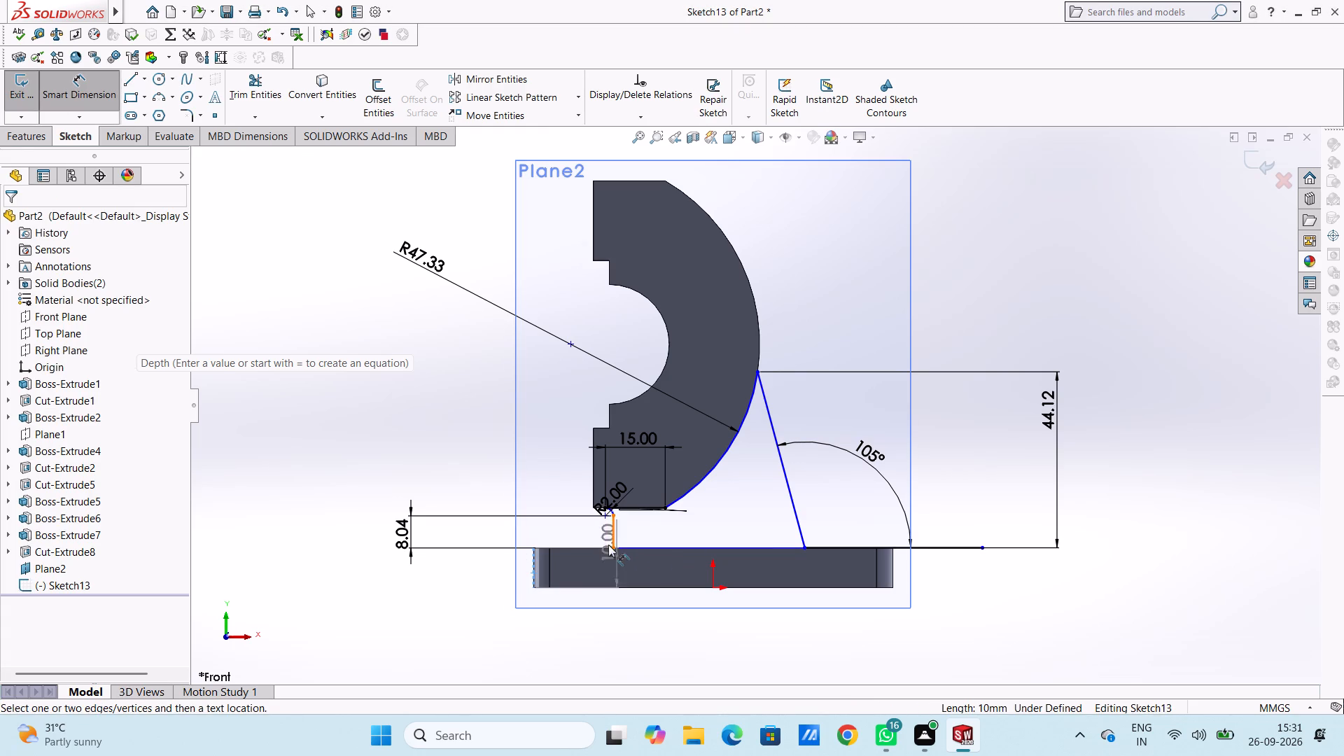
click(613, 543)
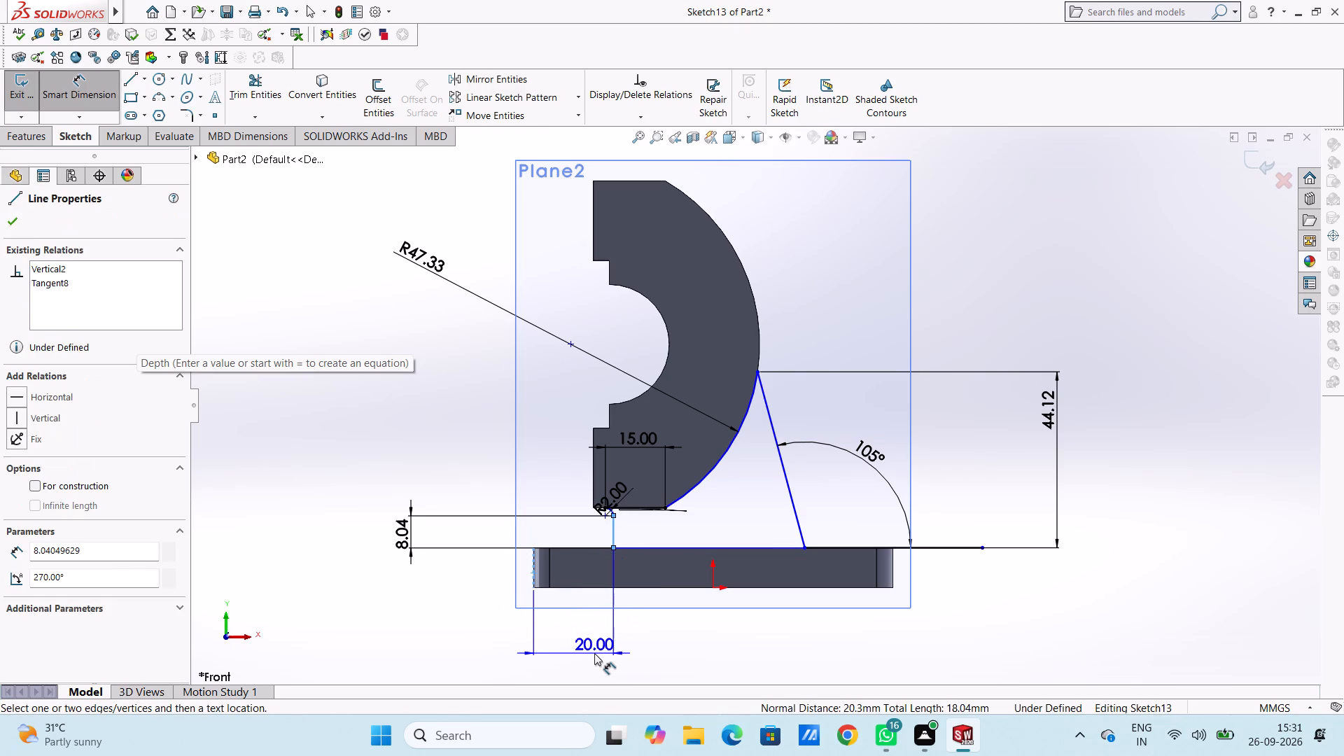
click(594, 653)
click(531, 632)
click(456, 631)
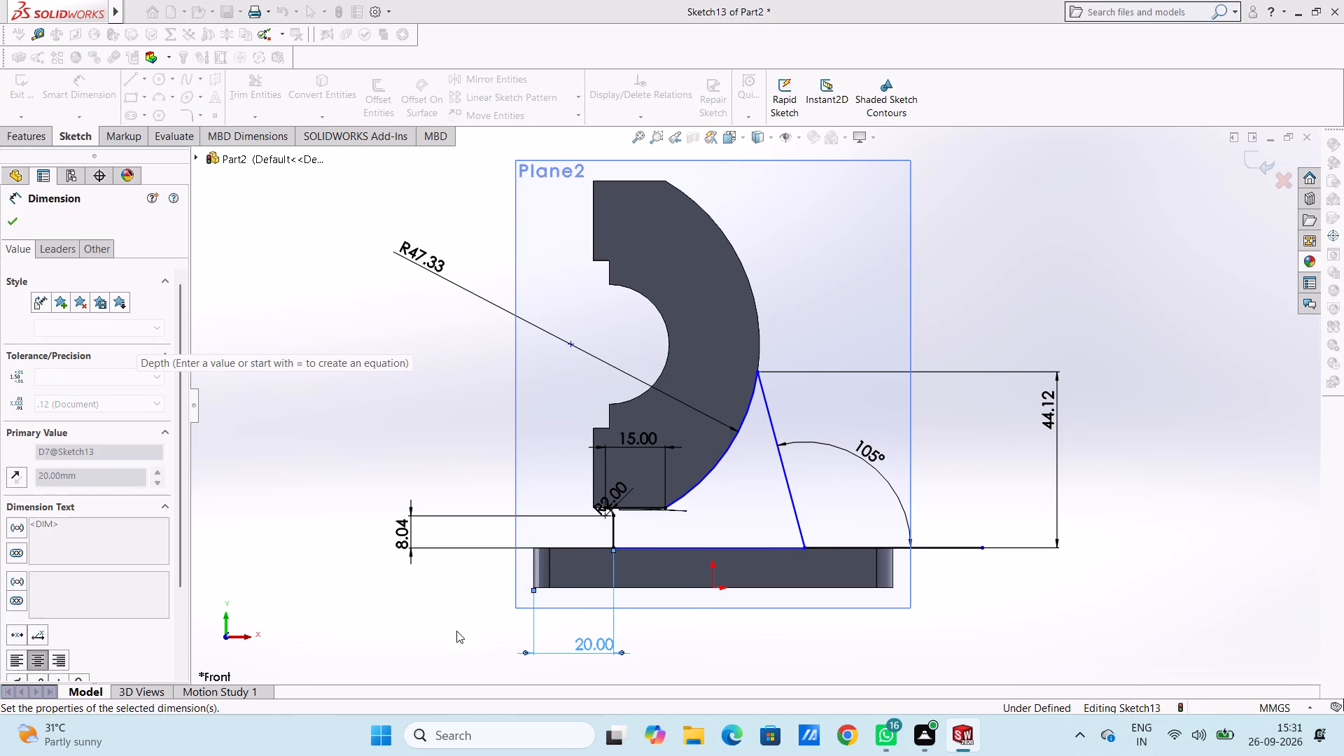
Dimension the bottom sketch line along the base plate, between the vertical and slanted lines, keeping its existing size.
scroll(688, 624, up, 3)
scroll(815, 576, down, 5)
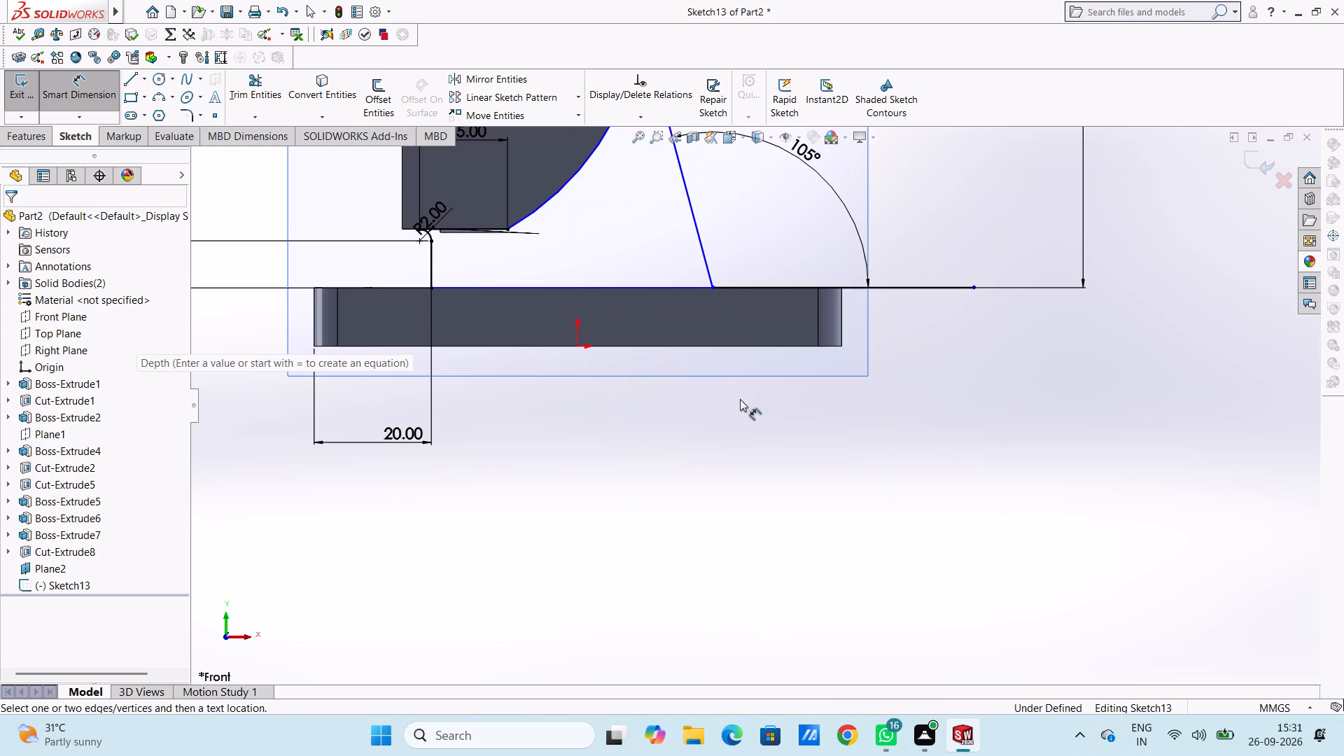
scroll(741, 402, up, 2)
scroll(748, 323, down, 5)
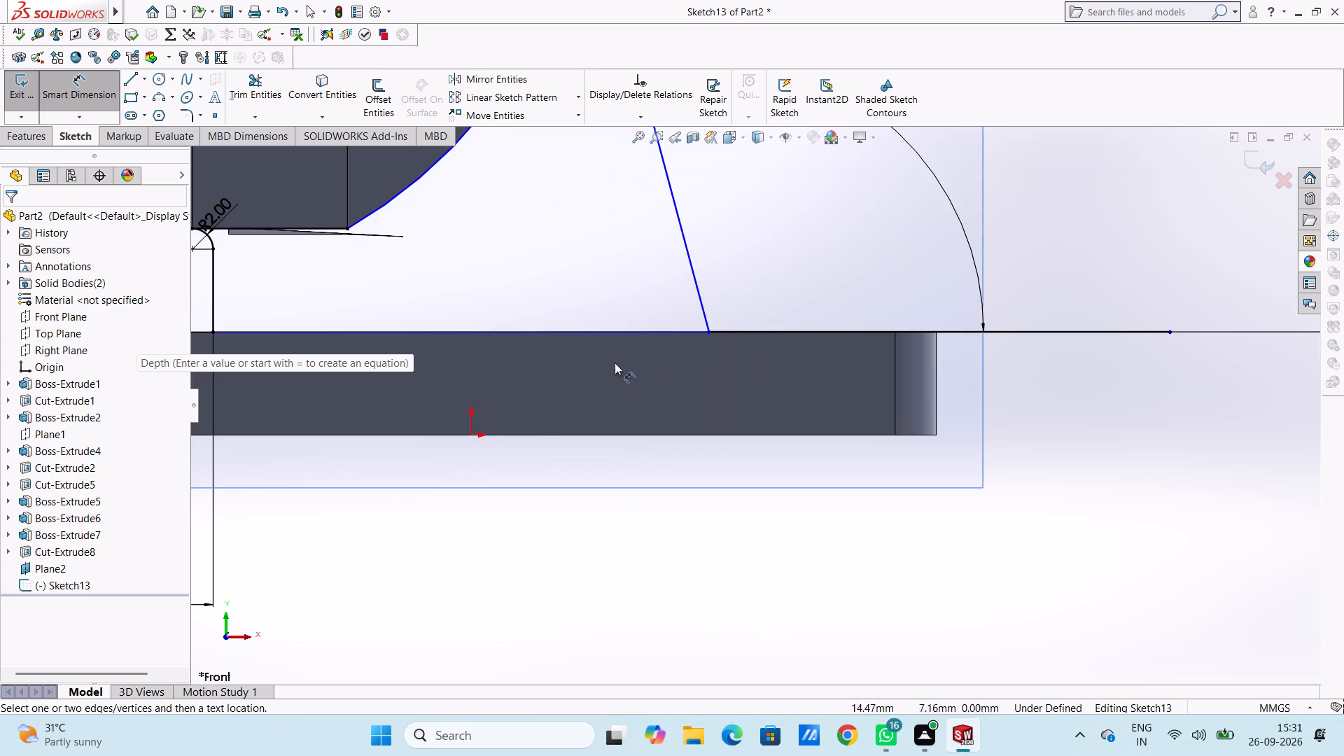
click(610, 331)
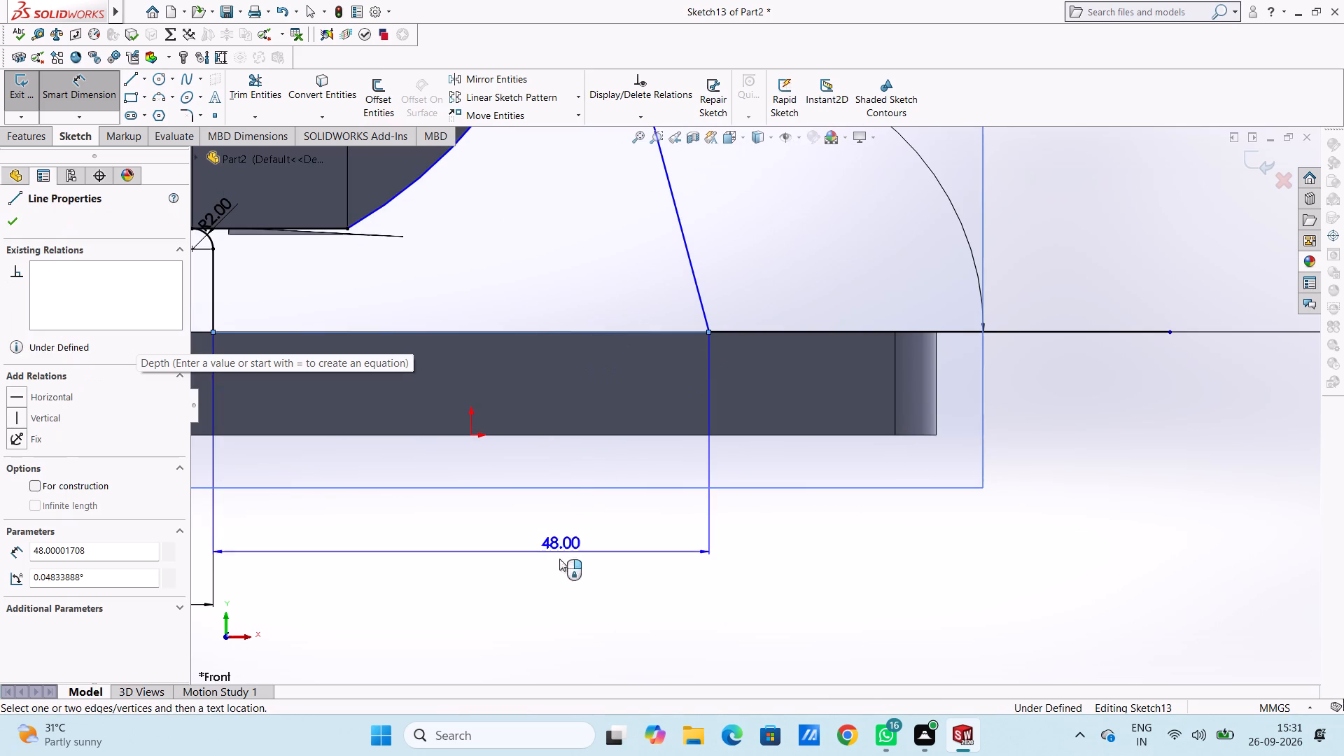
click(556, 574)
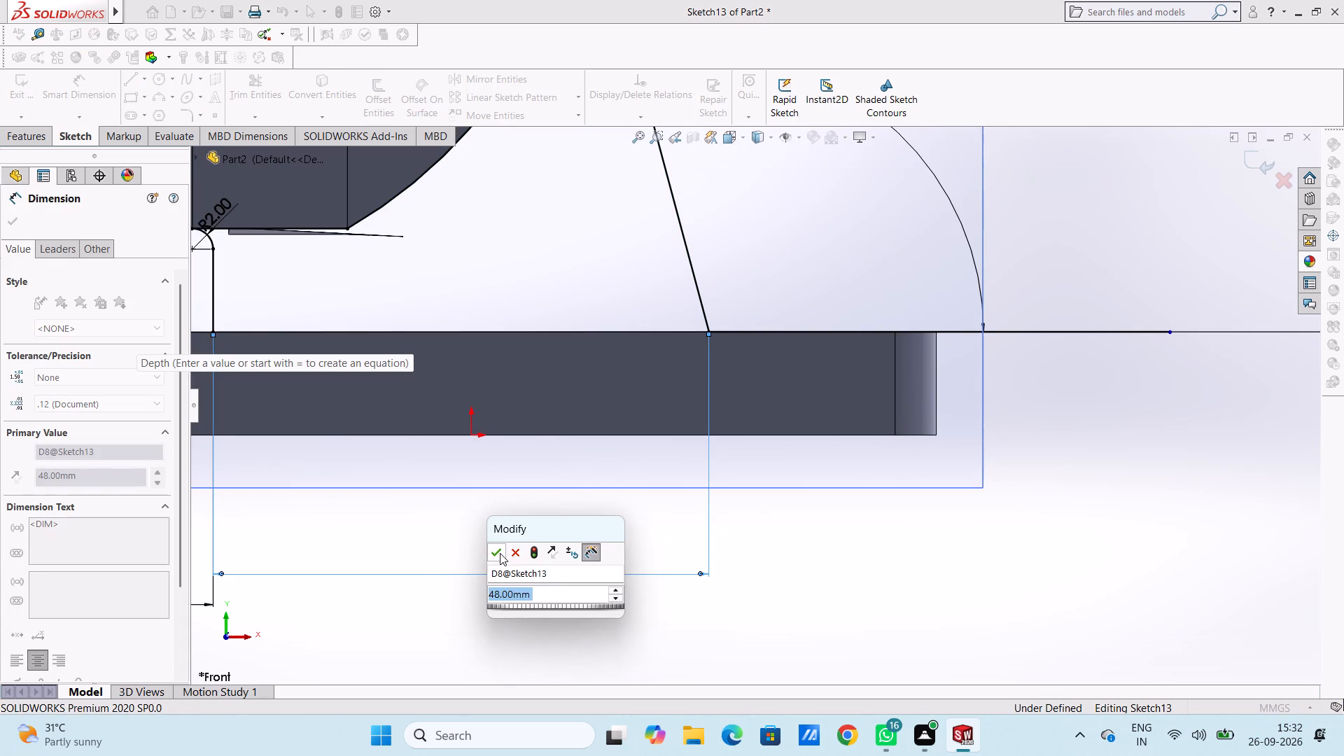
click(500, 553)
click(429, 547)
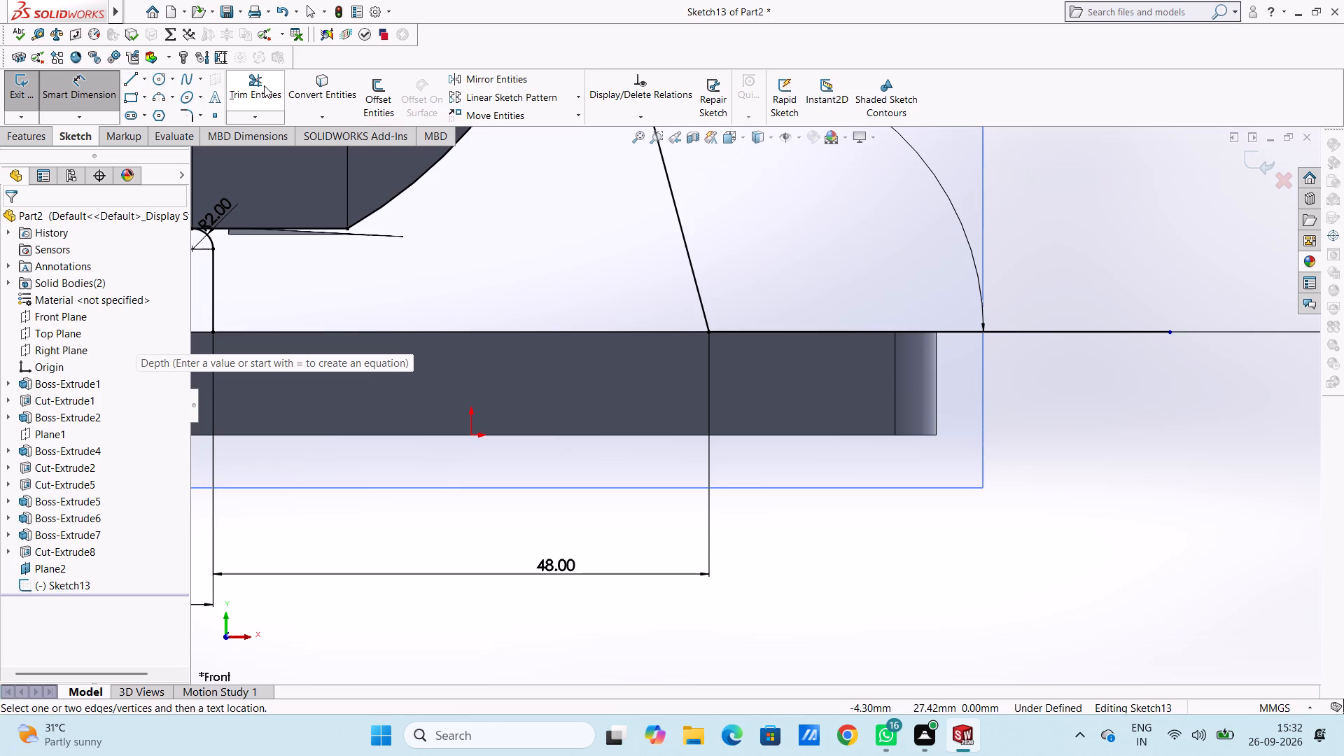
Trim away the extra line along the base plate's top that extends beyond the slanted line's foot.
click(264, 85)
click(1002, 332)
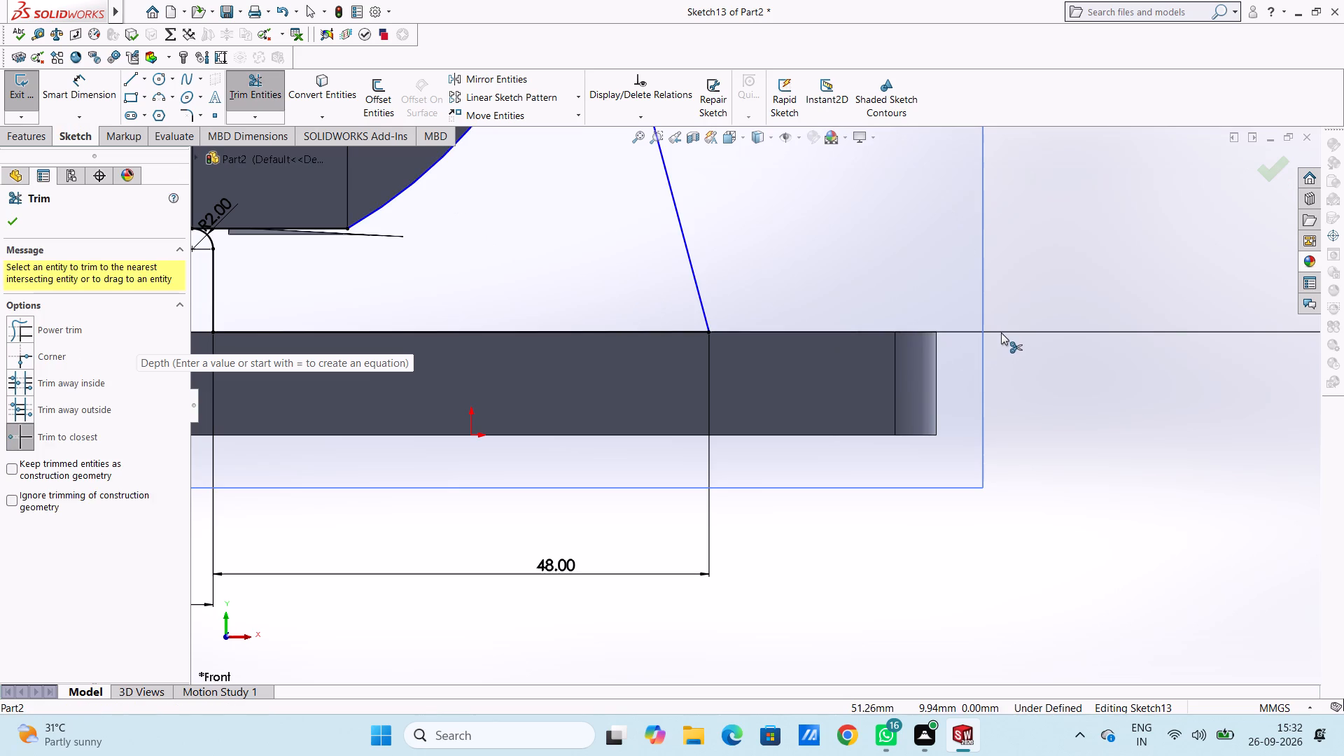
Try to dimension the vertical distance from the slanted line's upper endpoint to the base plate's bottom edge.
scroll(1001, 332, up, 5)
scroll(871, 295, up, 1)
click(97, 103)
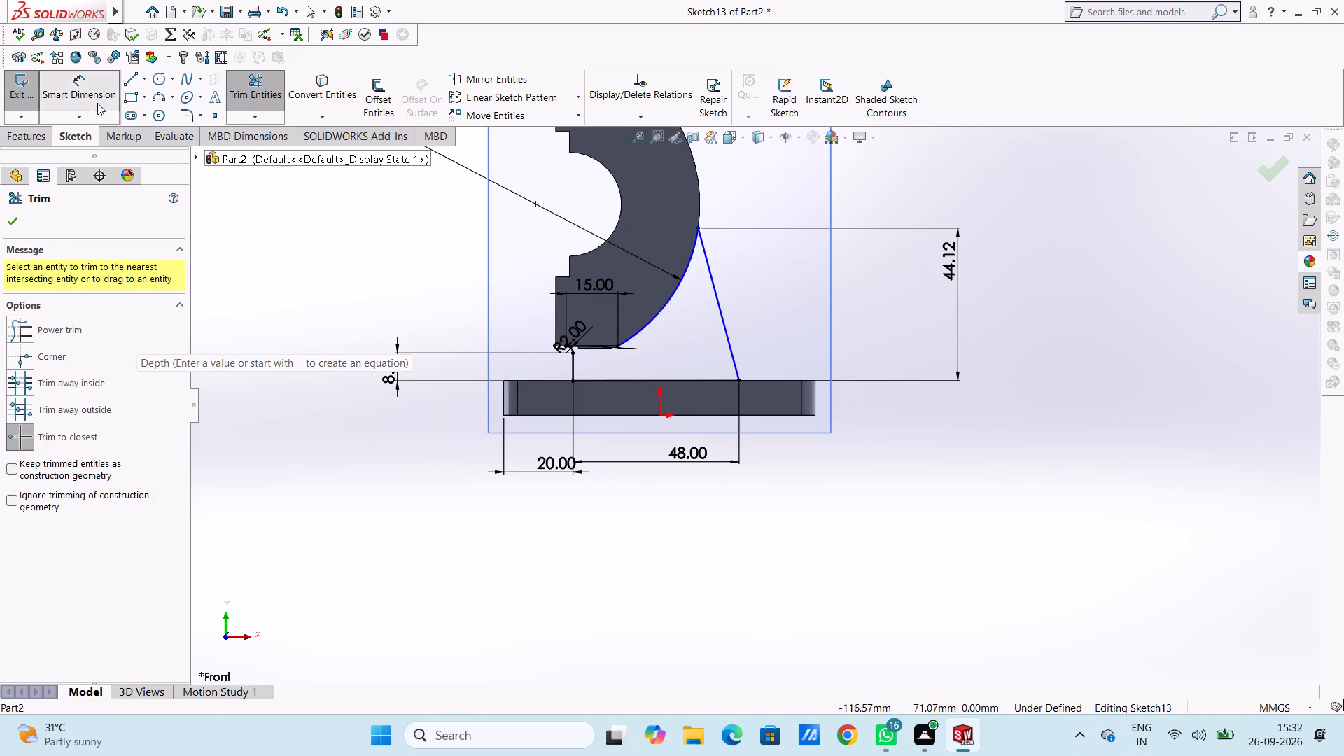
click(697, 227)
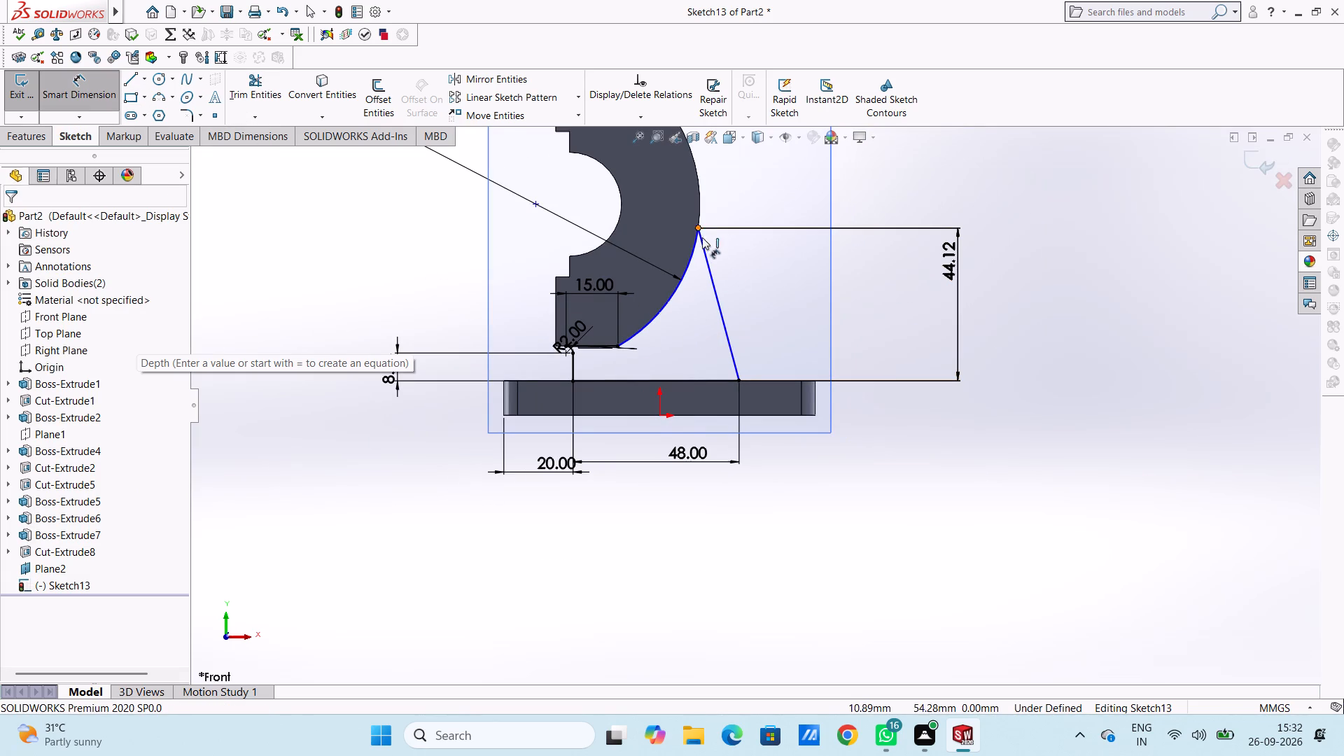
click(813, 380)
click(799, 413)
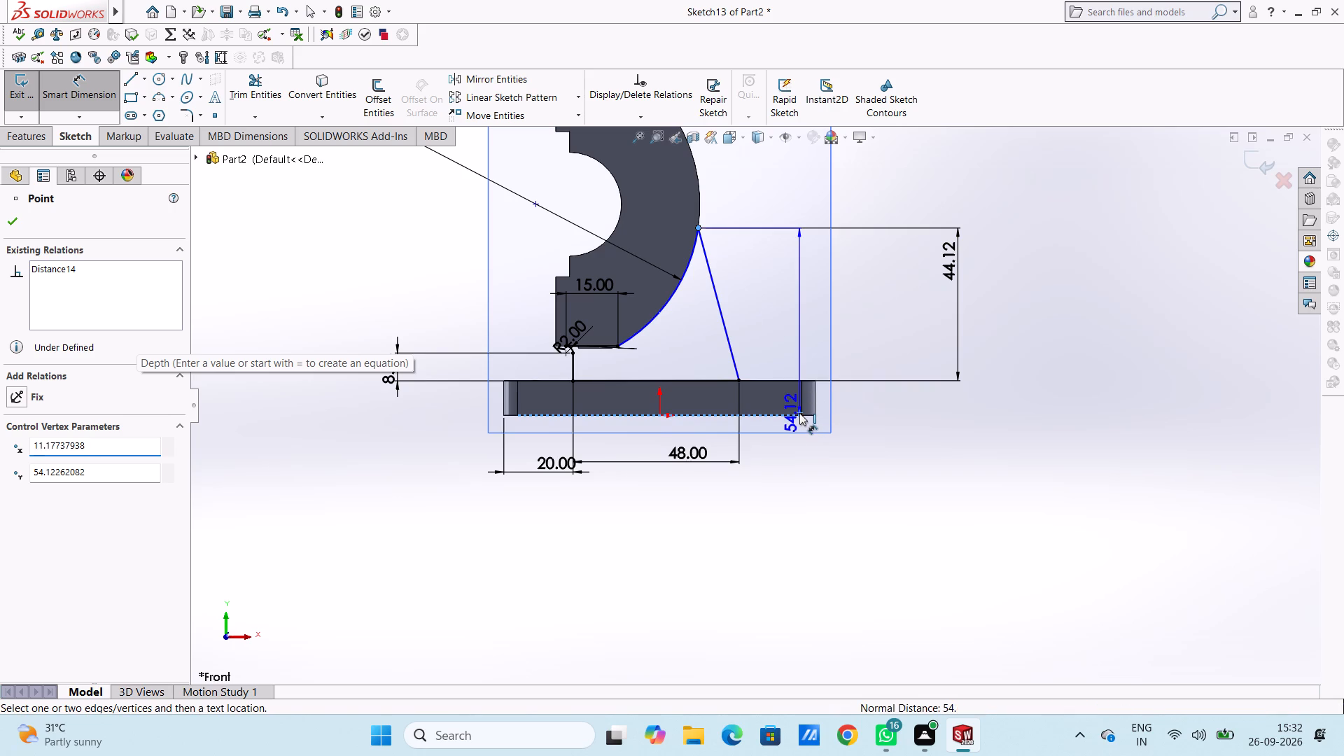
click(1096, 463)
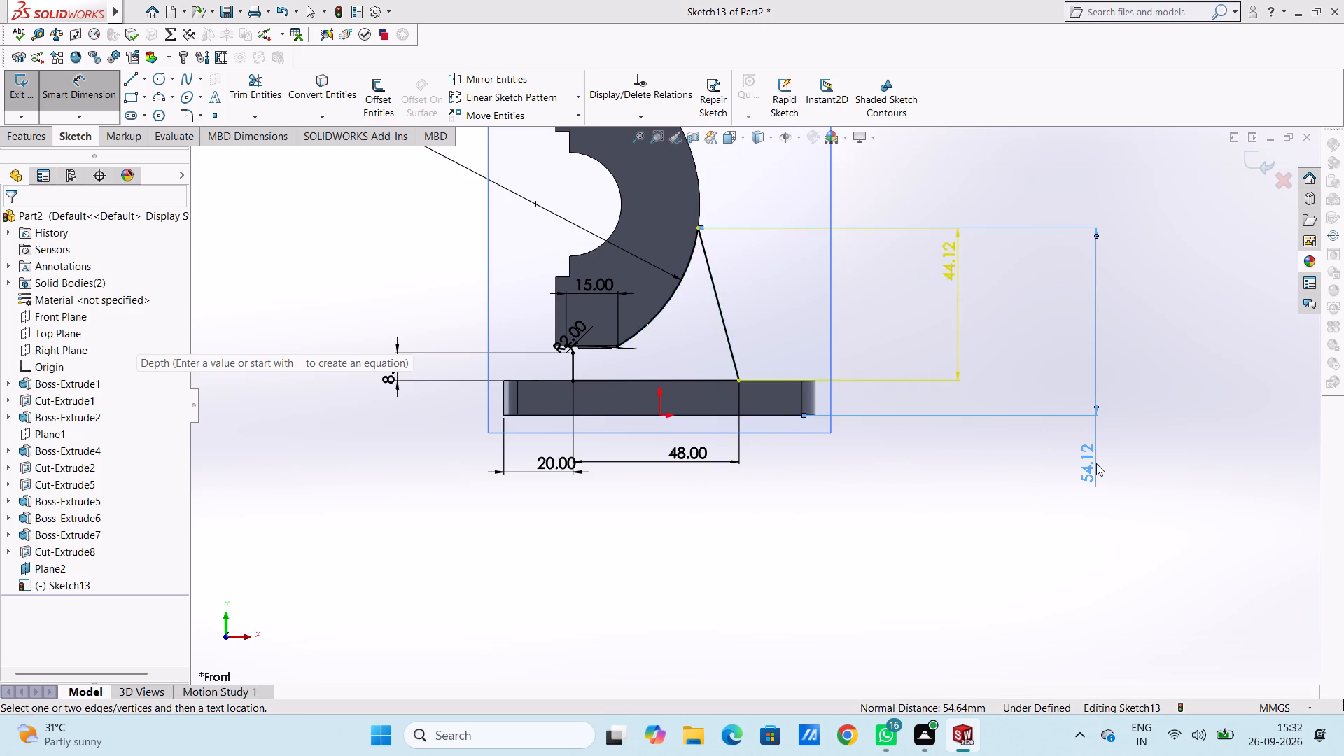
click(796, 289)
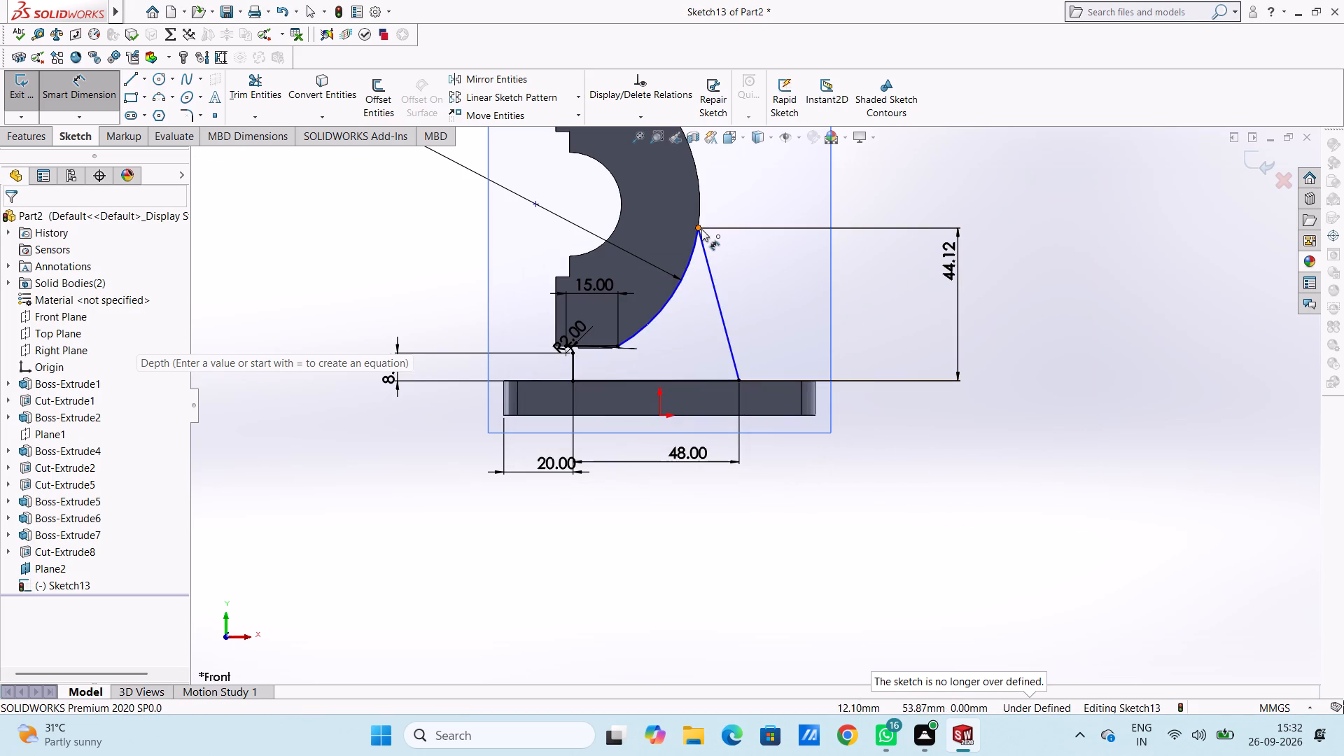
Dimension the horizontal distance from the origin to the slanted line's upper endpoint, keeping its existing size.
click(696, 227)
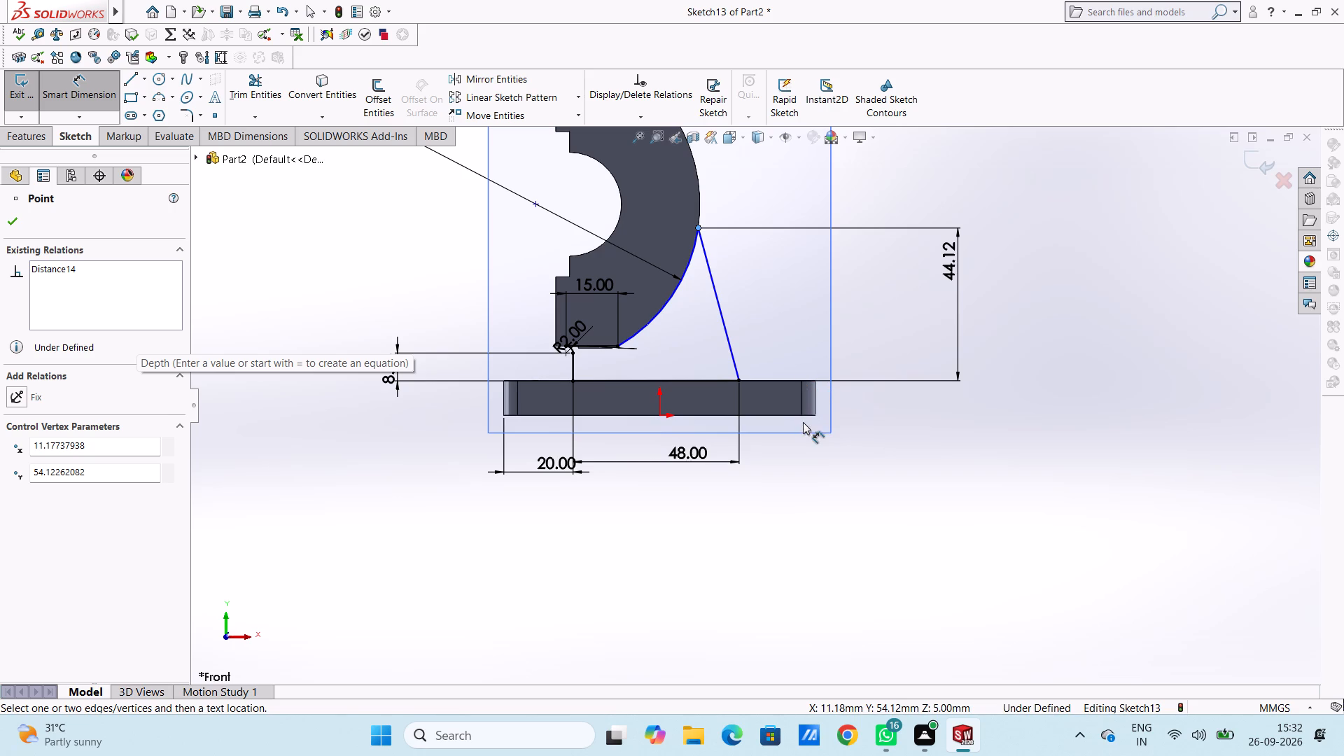
click(659, 416)
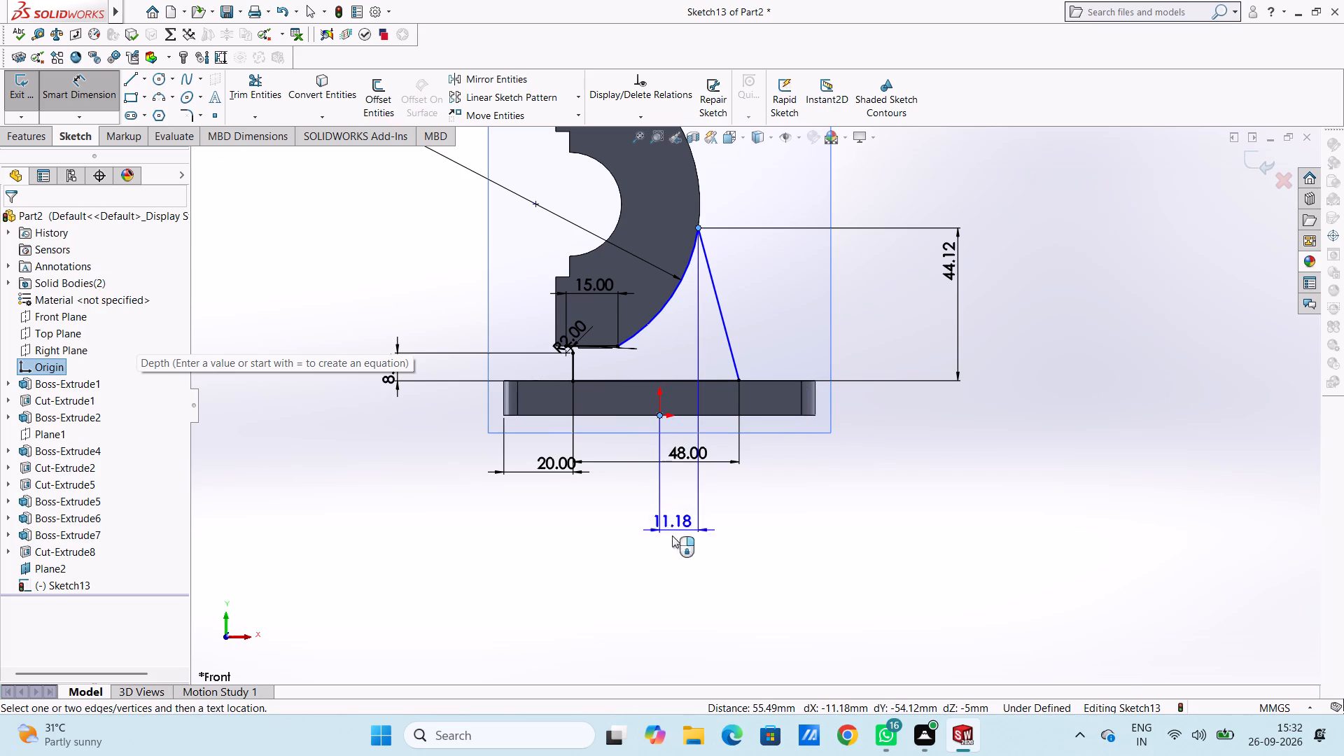
click(669, 557)
click(605, 537)
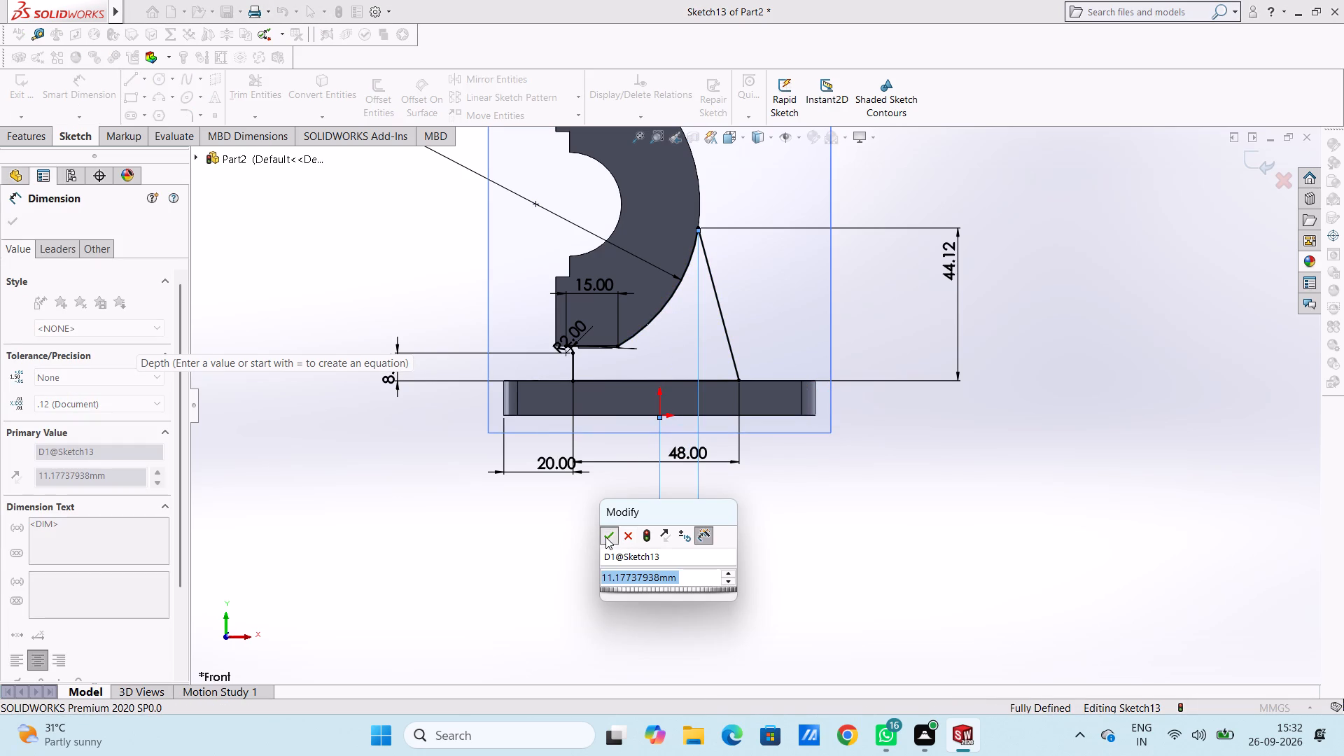
click(477, 539)
middle_drag(430, 502, 519, 548)
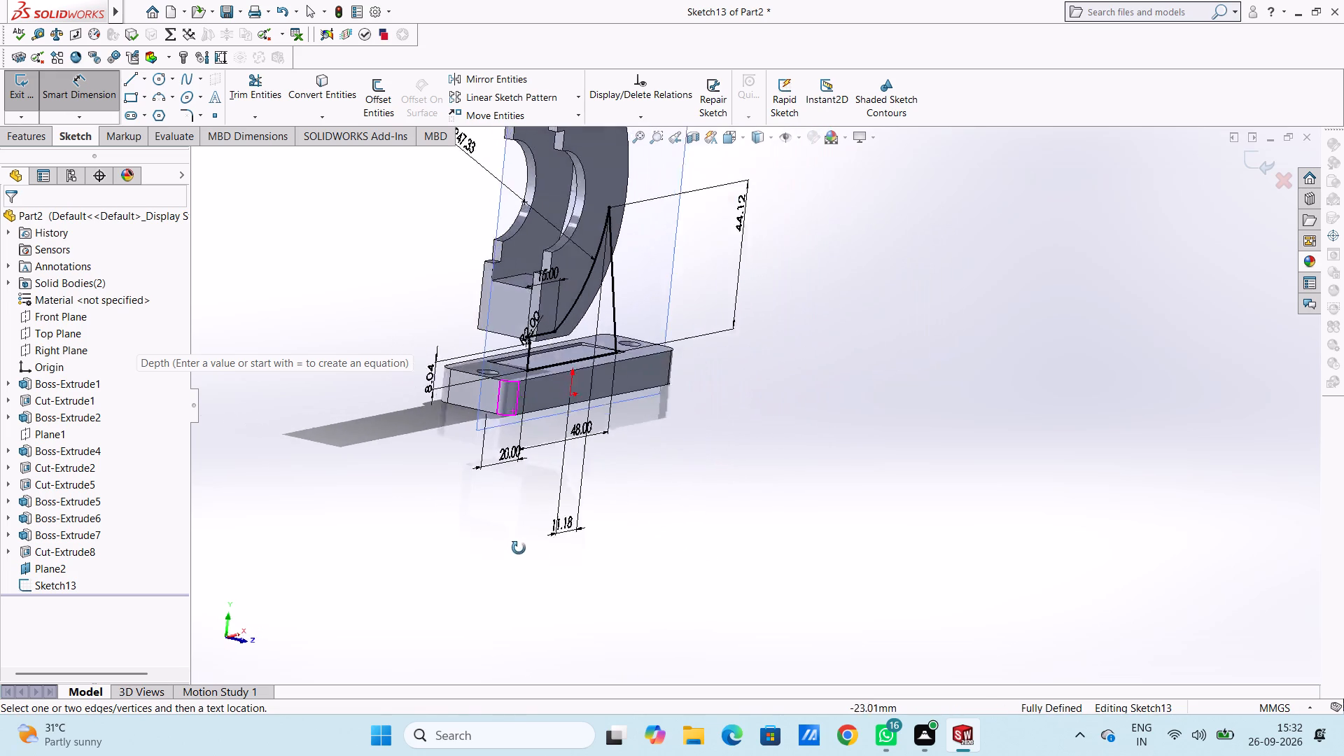
middle_drag(519, 548, 542, 573)
key(Escape)
key(Escape)
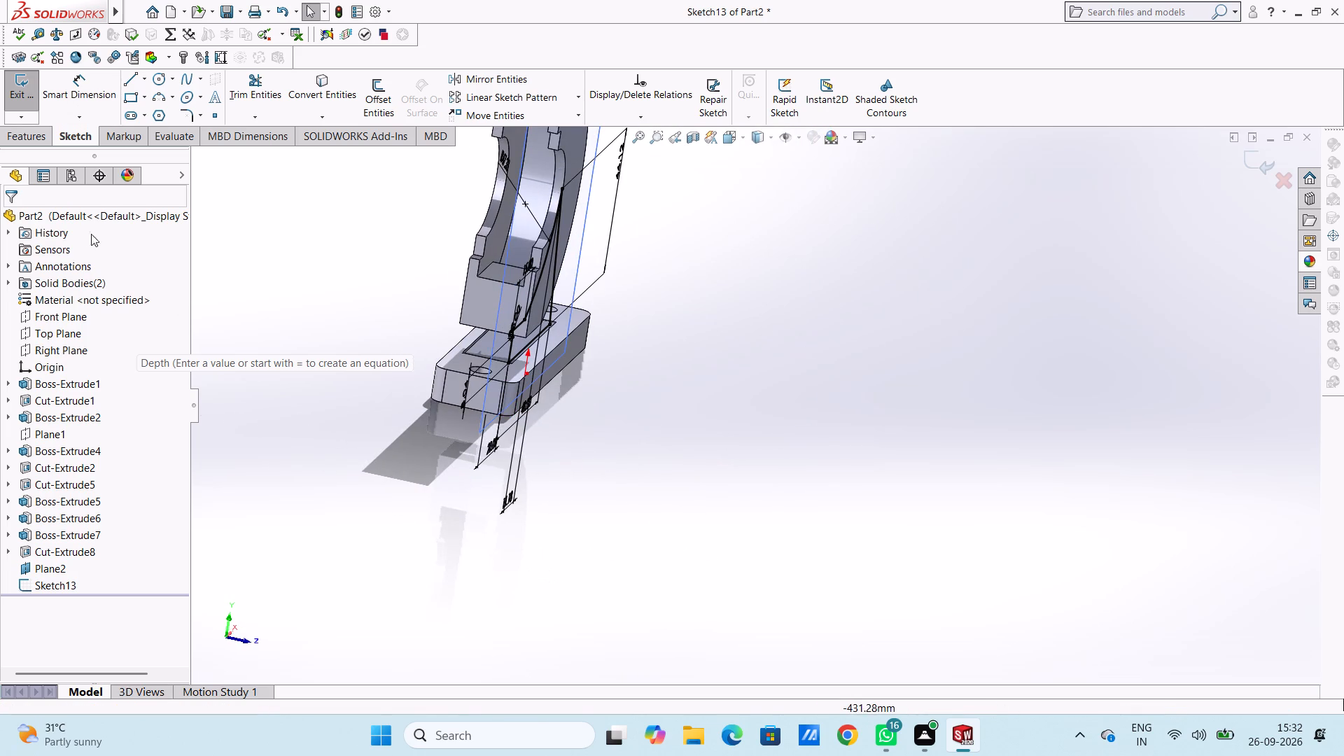
Extrude the support profile as a boss with a blind depth of 10 mm in the reversed direction, merging the result.
click(27, 135)
click(27, 106)
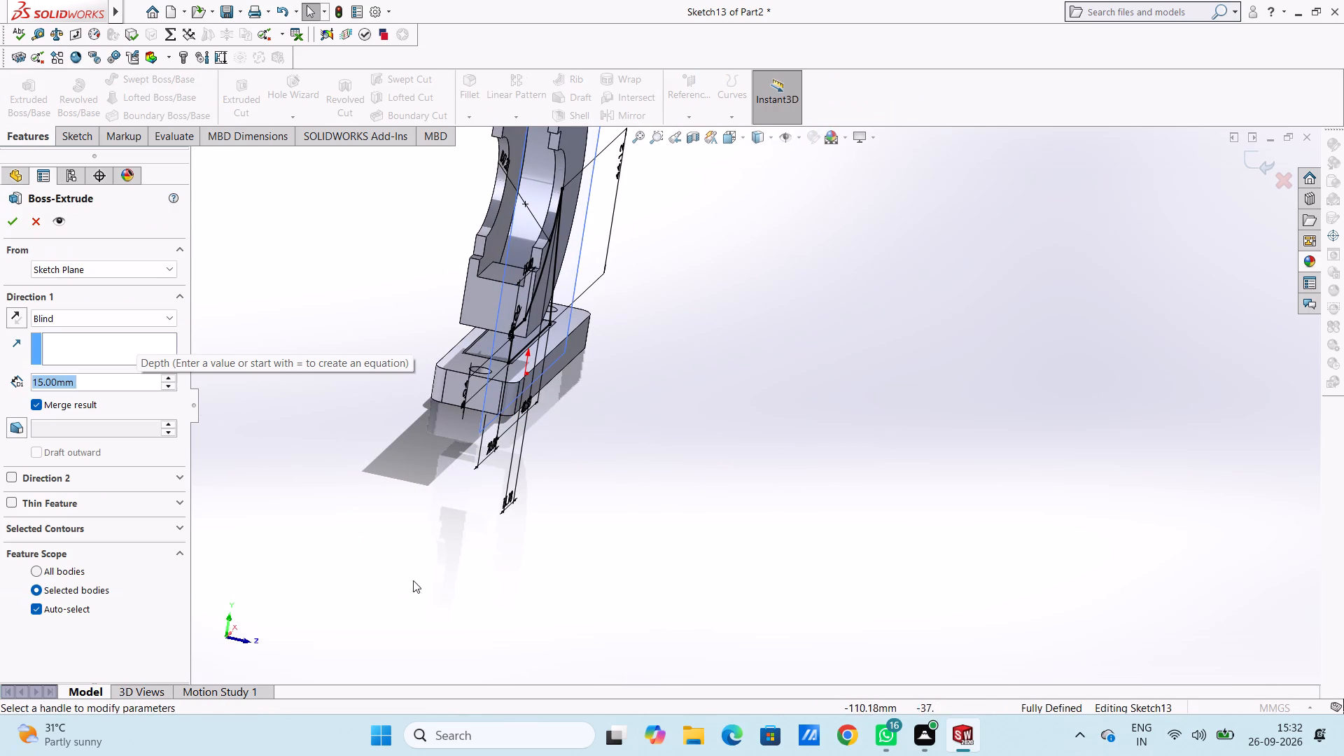
middle_drag(421, 550, 335, 501)
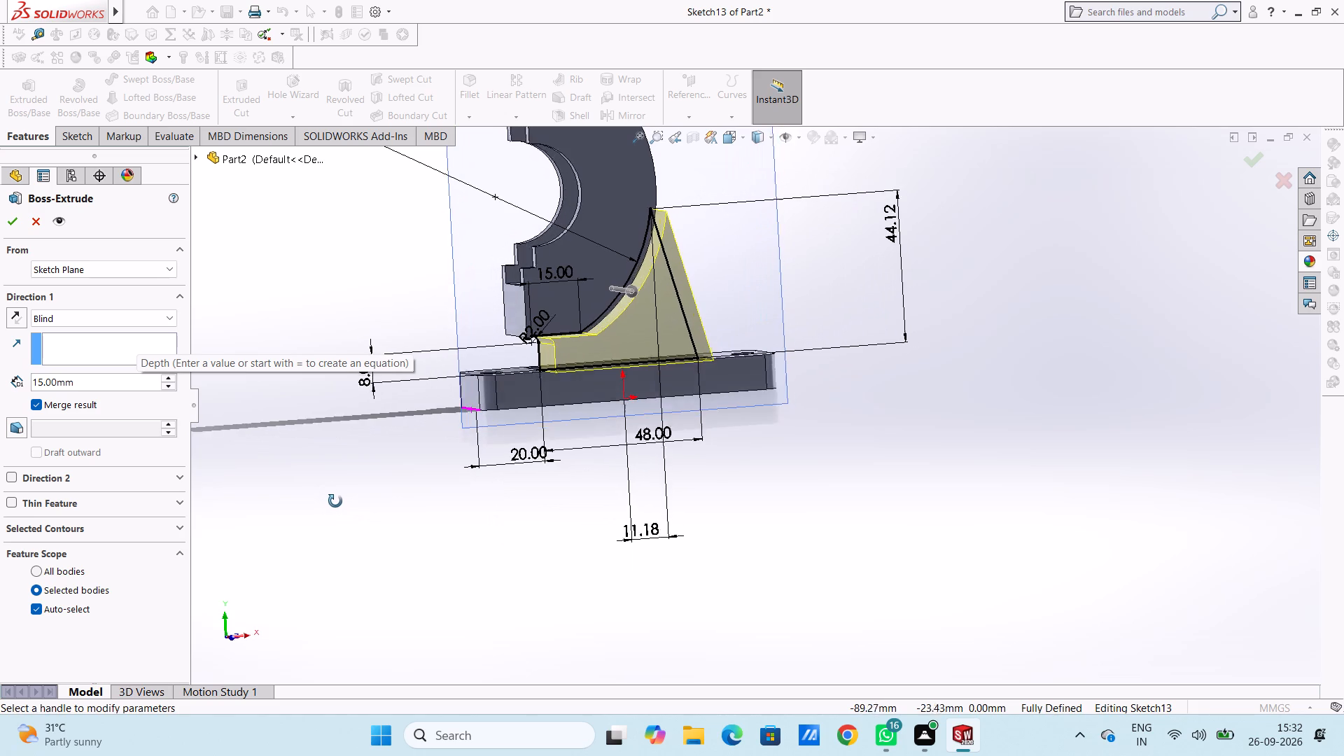
middle_drag(335, 501, 339, 504)
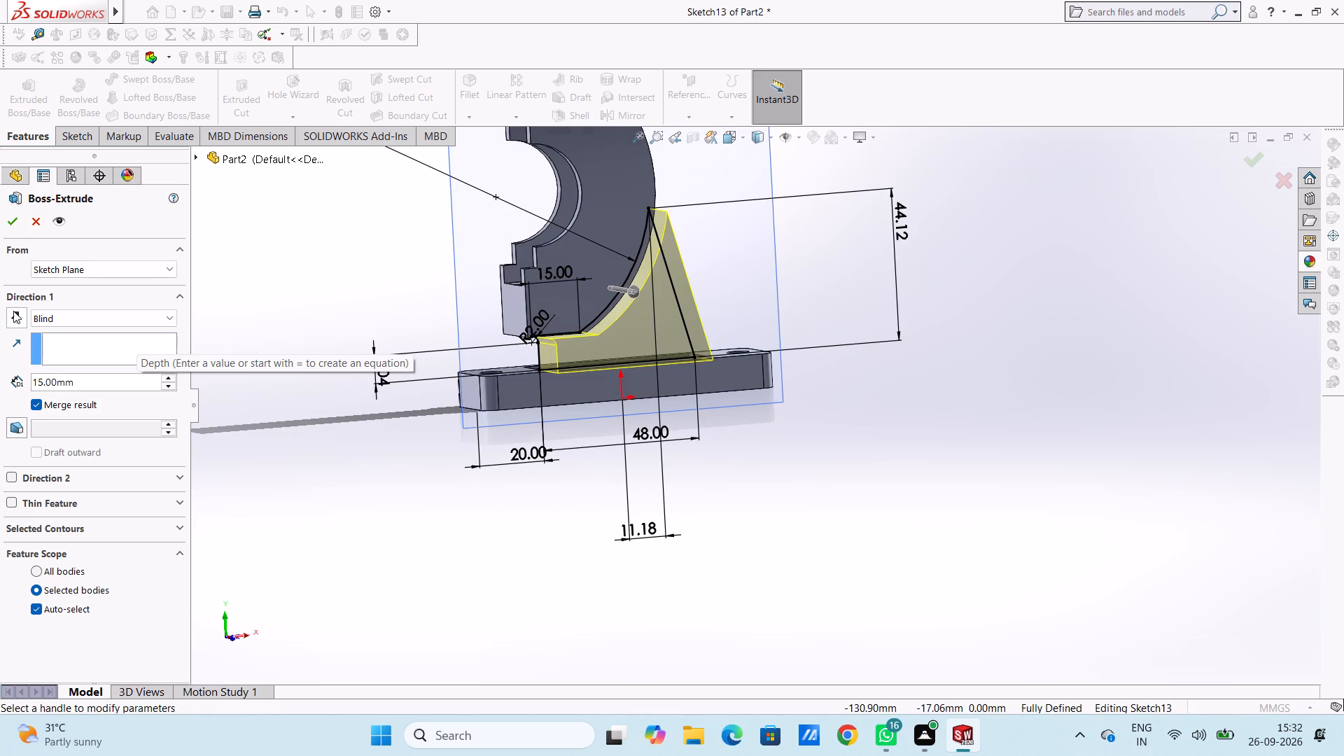
click(13, 311)
double_click(101, 379)
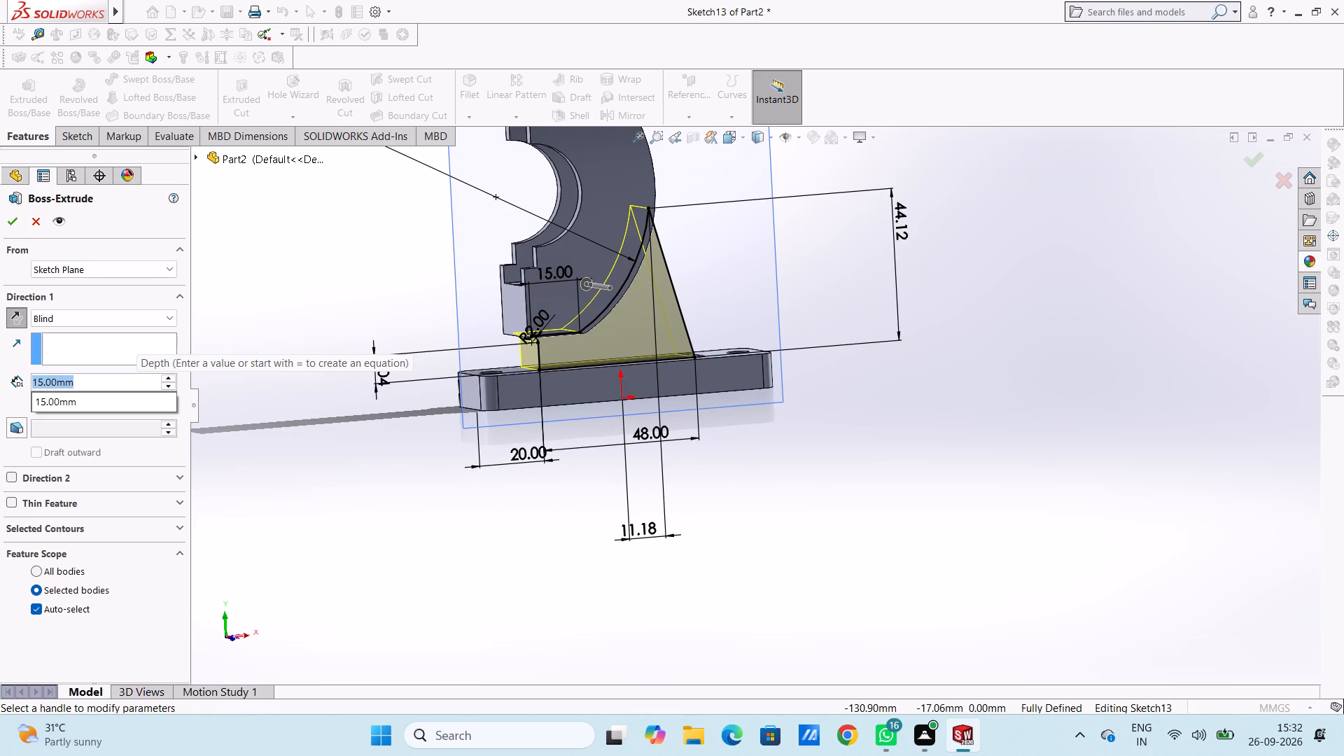
text(10)
key(Return)
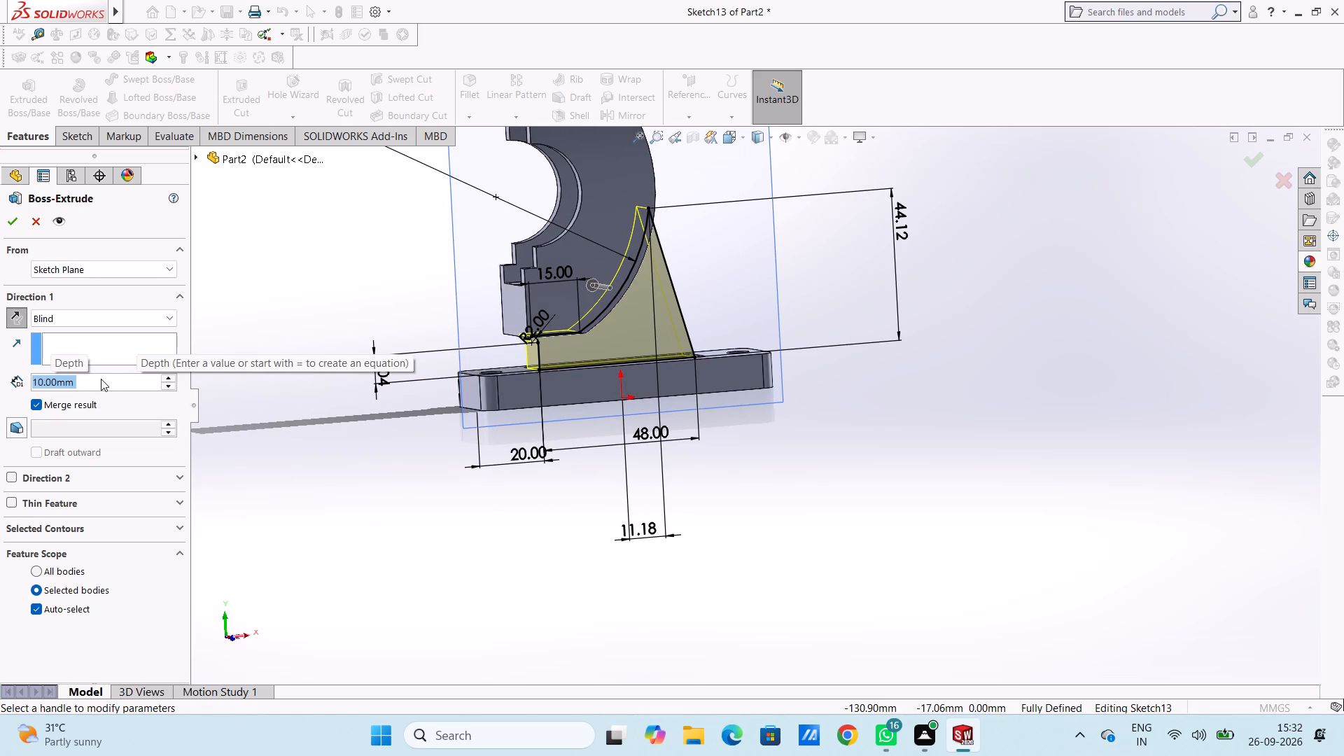
middle_drag(318, 267, 435, 291)
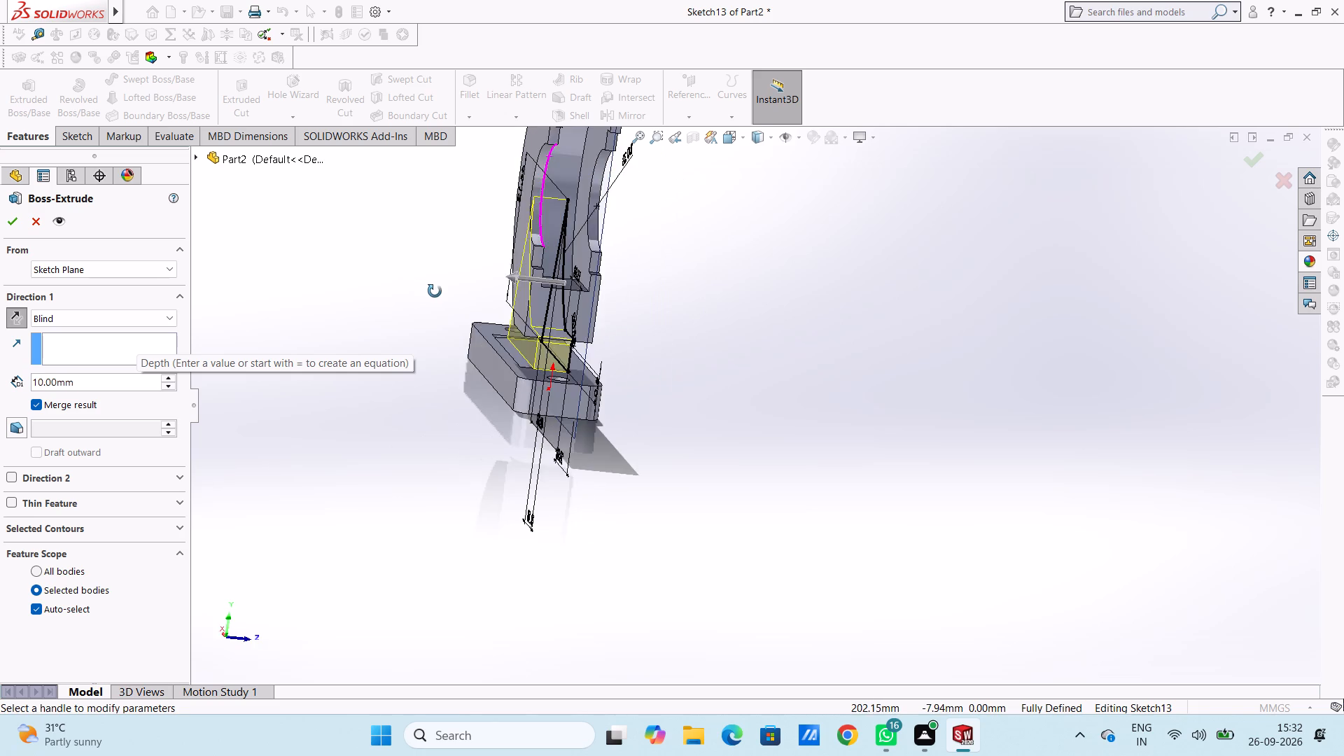
middle_drag(435, 291, 419, 257)
click(8, 222)
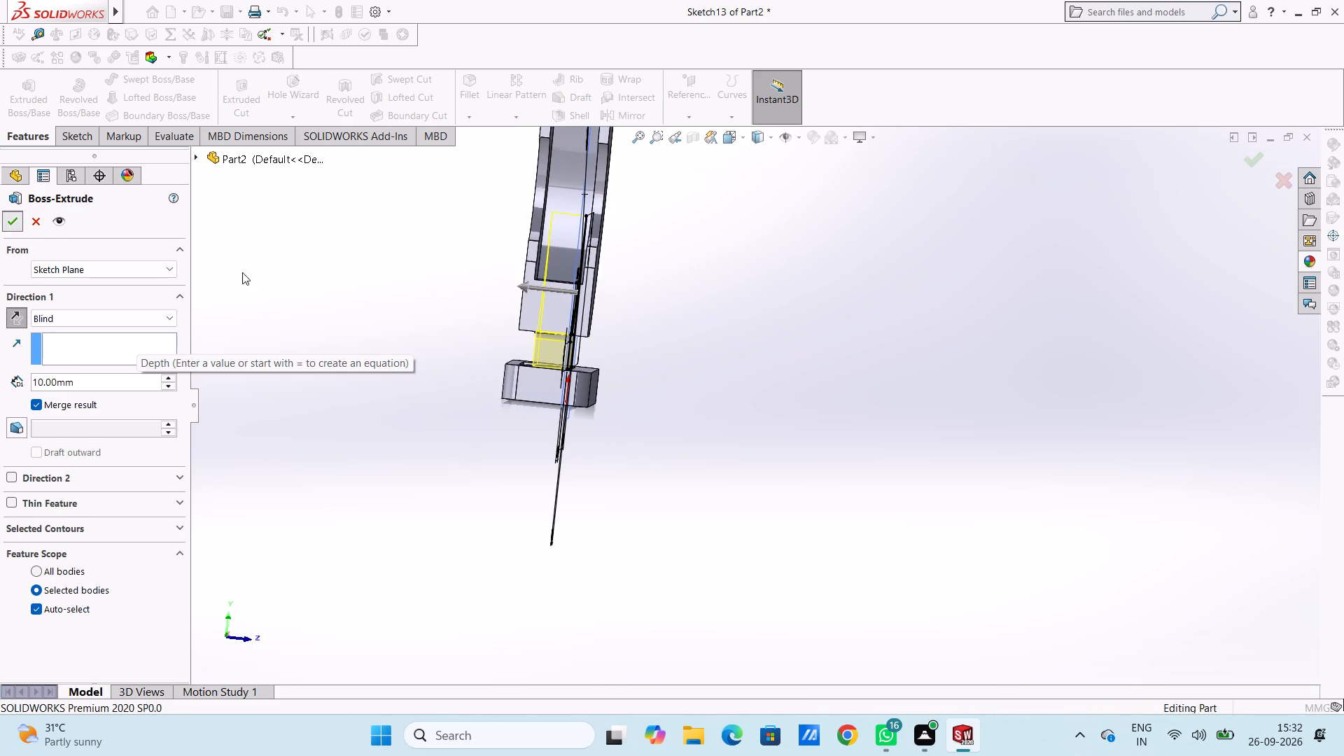
click(314, 281)
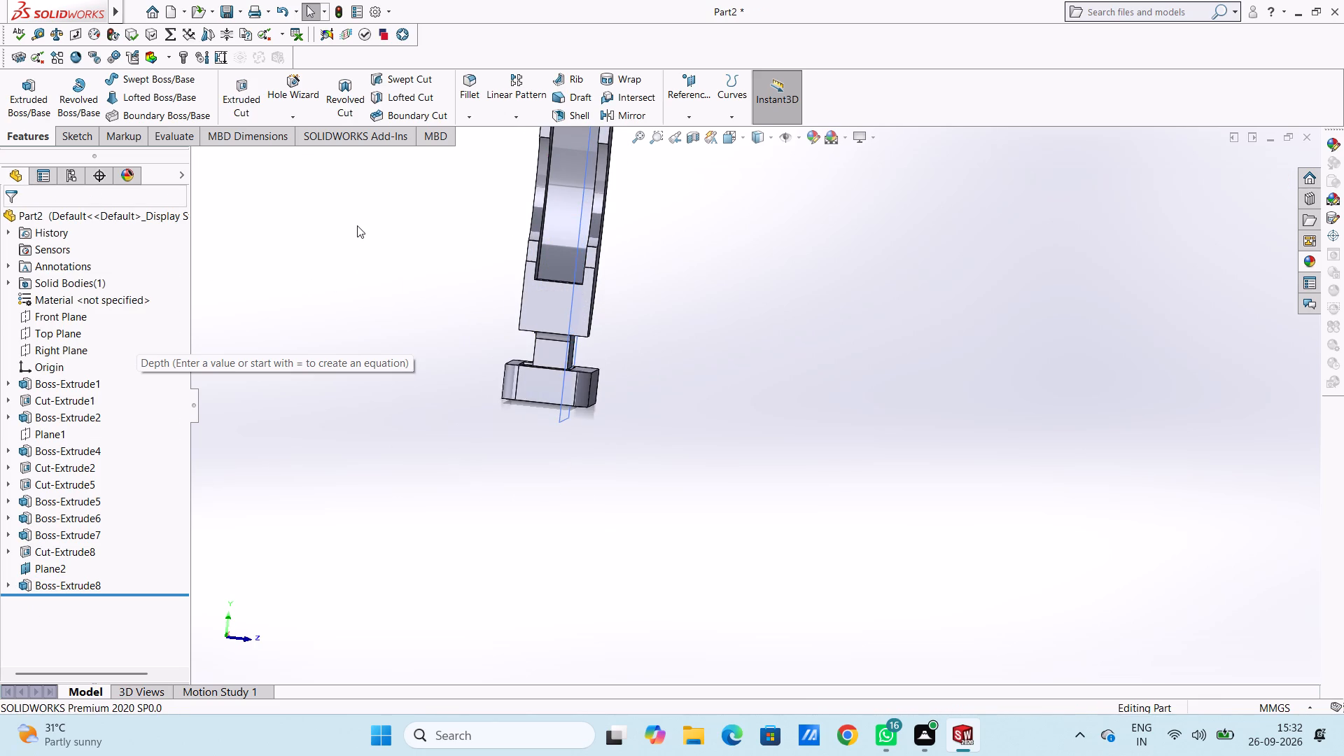
Hide Plane2.
middle_drag(357, 224, 385, 398)
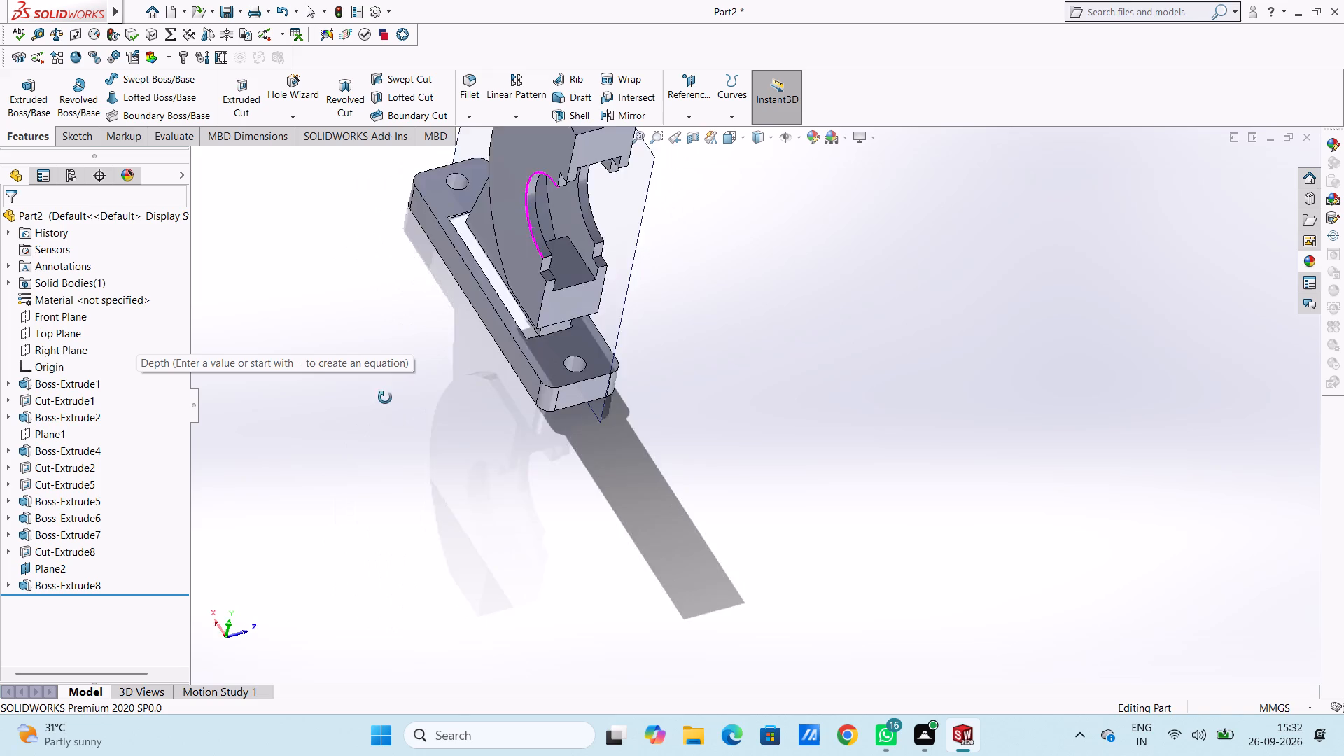
middle_drag(385, 398, 239, 371)
middle_drag(294, 358, 306, 356)
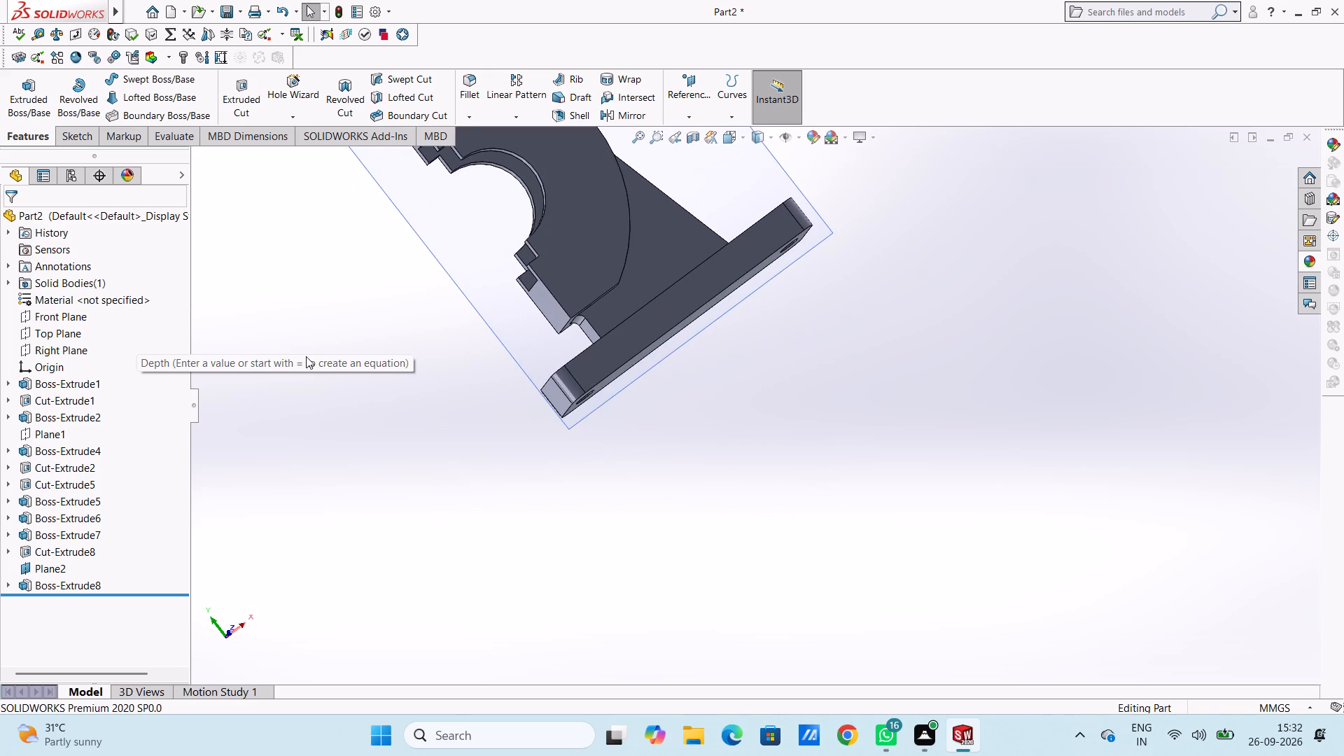
middle_drag(306, 356, 526, 311)
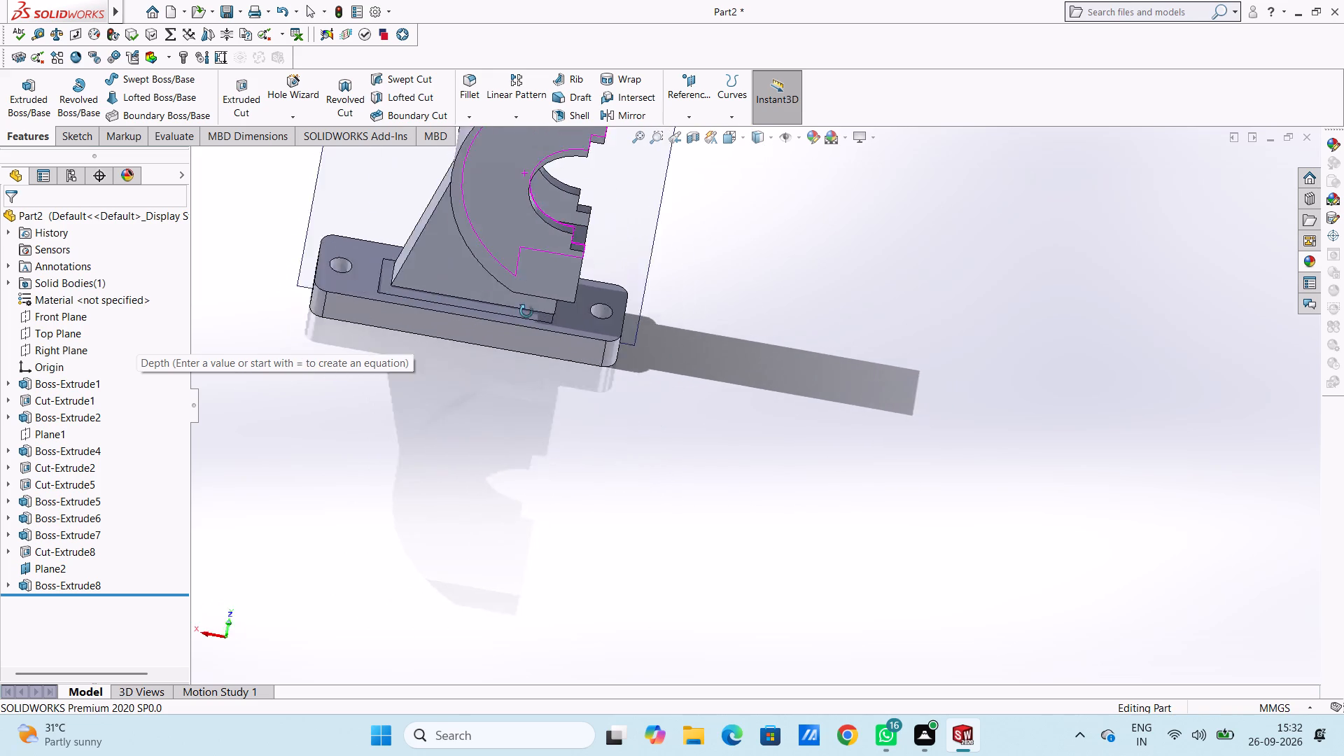
middle_drag(526, 311, 482, 365)
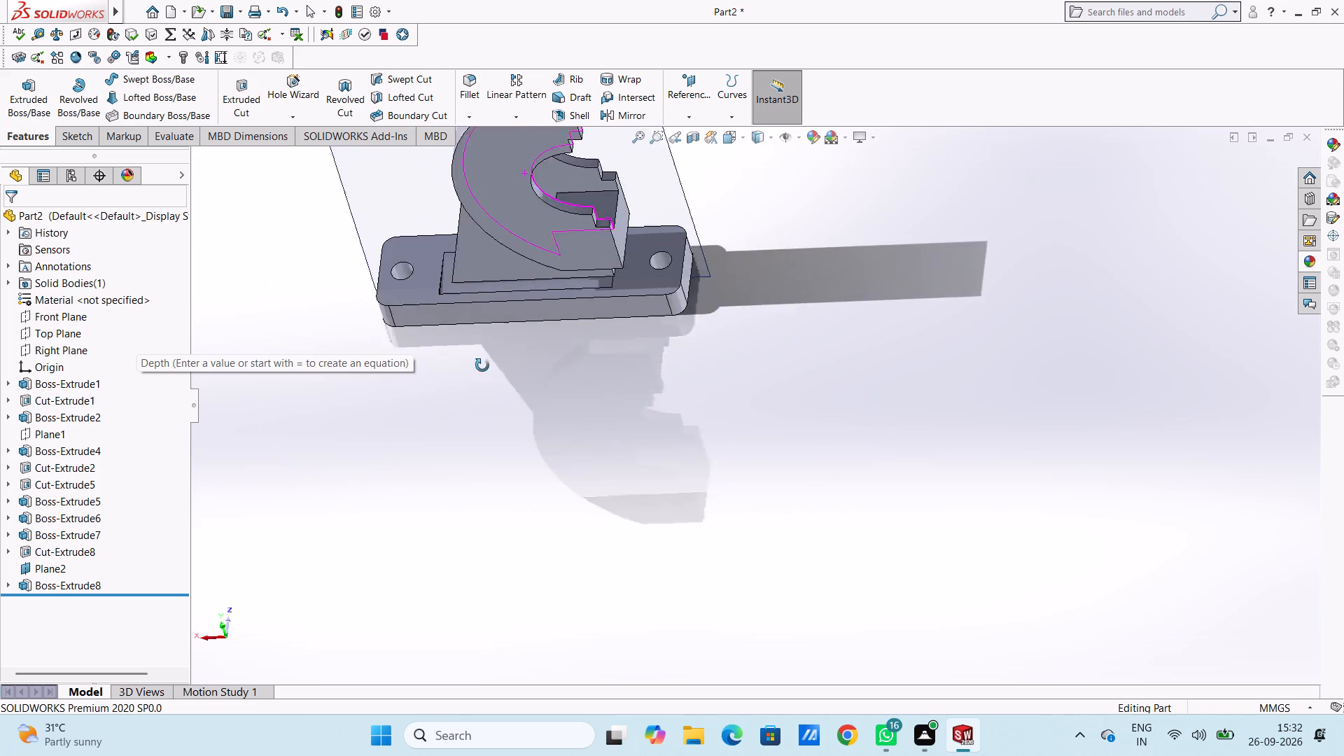
middle_drag(482, 365, 290, 454)
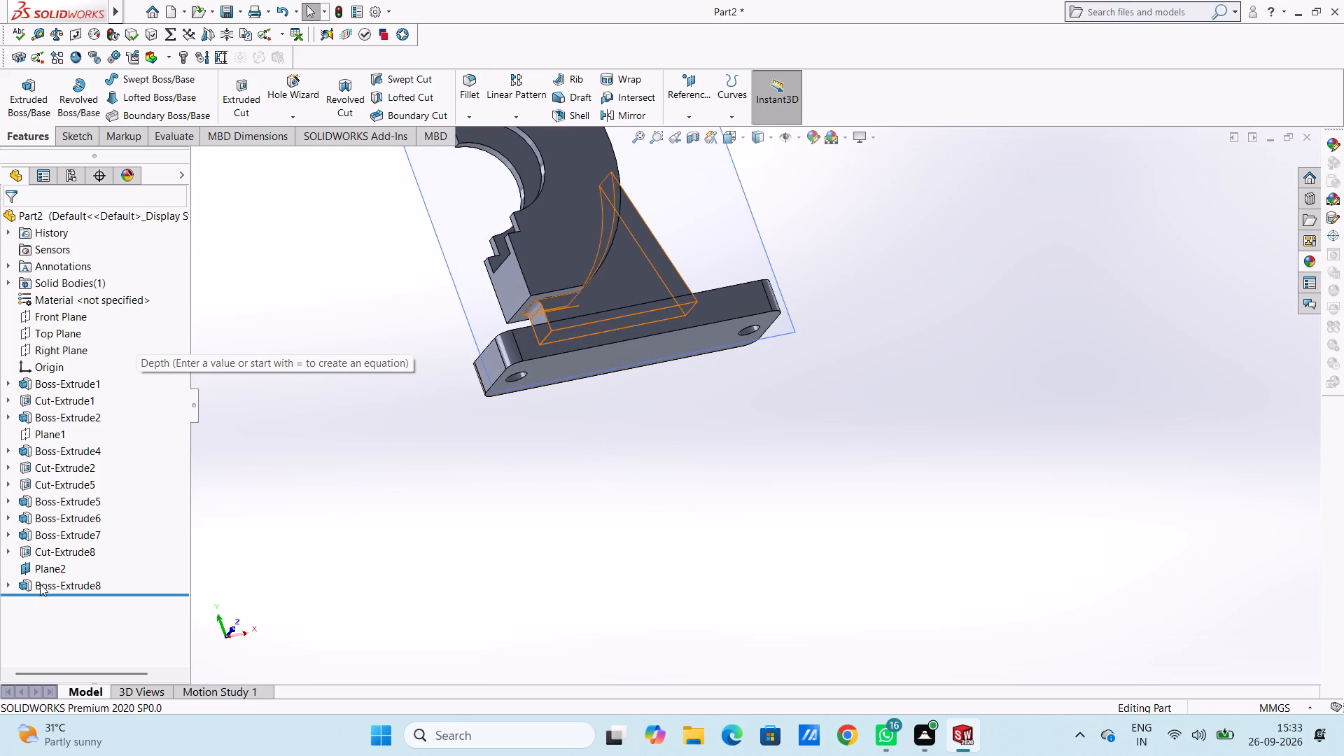
click(50, 563)
click(83, 541)
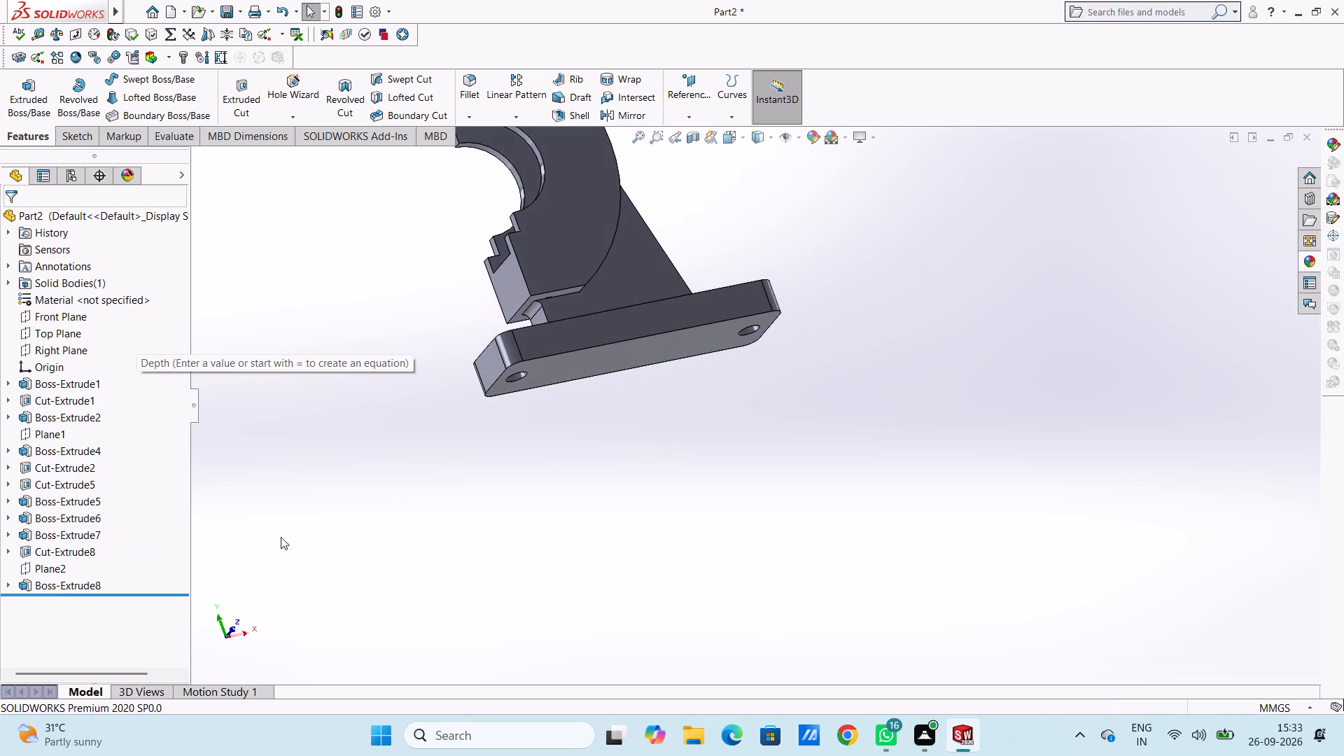
click(349, 527)
Start a new sketch on the base plate's top face, viewed from the top.
middle_drag(363, 475, 567, 514)
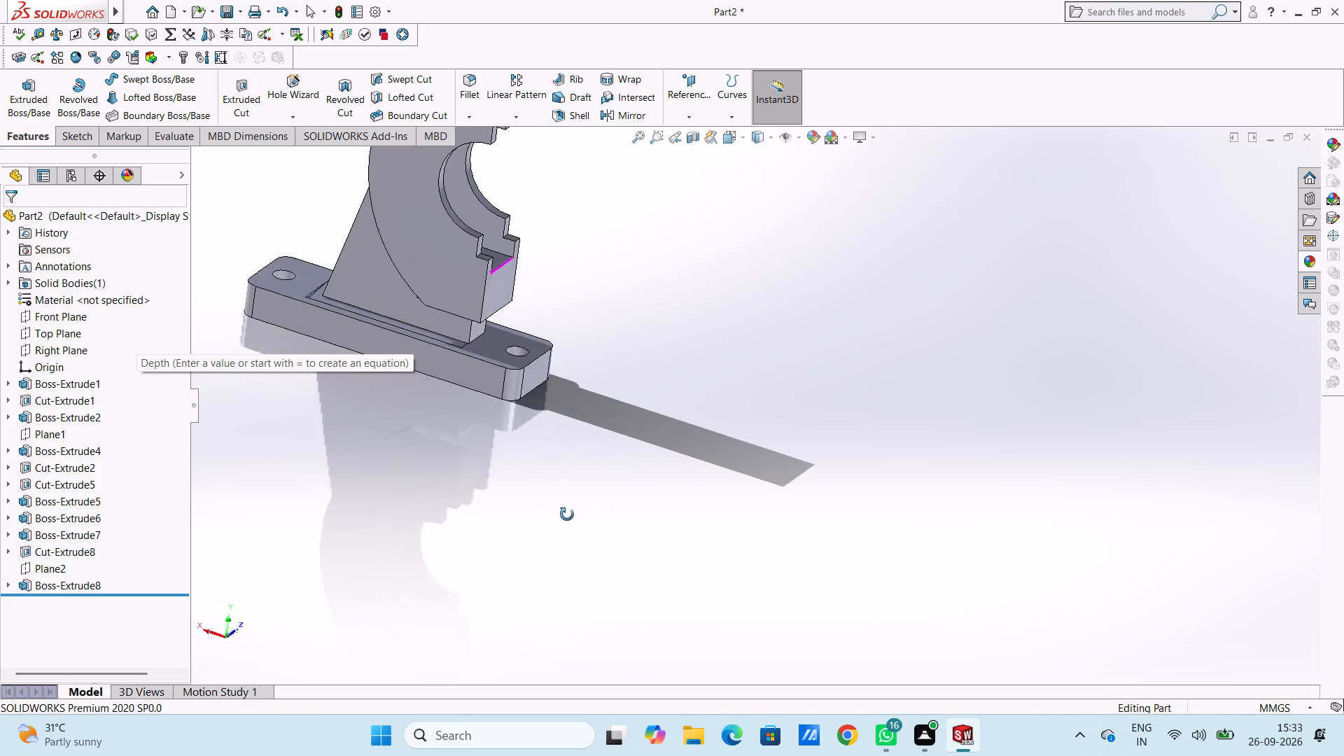
middle_drag(567, 514, 647, 594)
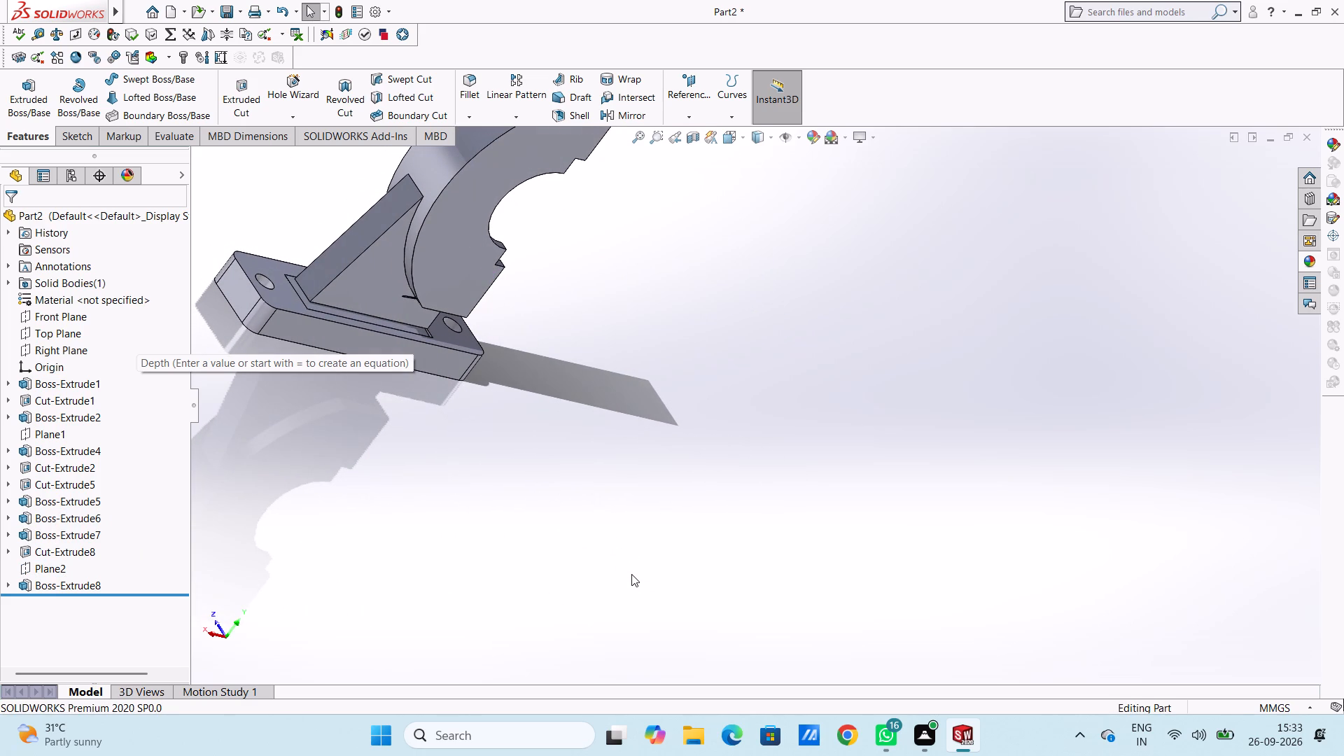
key(ctrl+5)
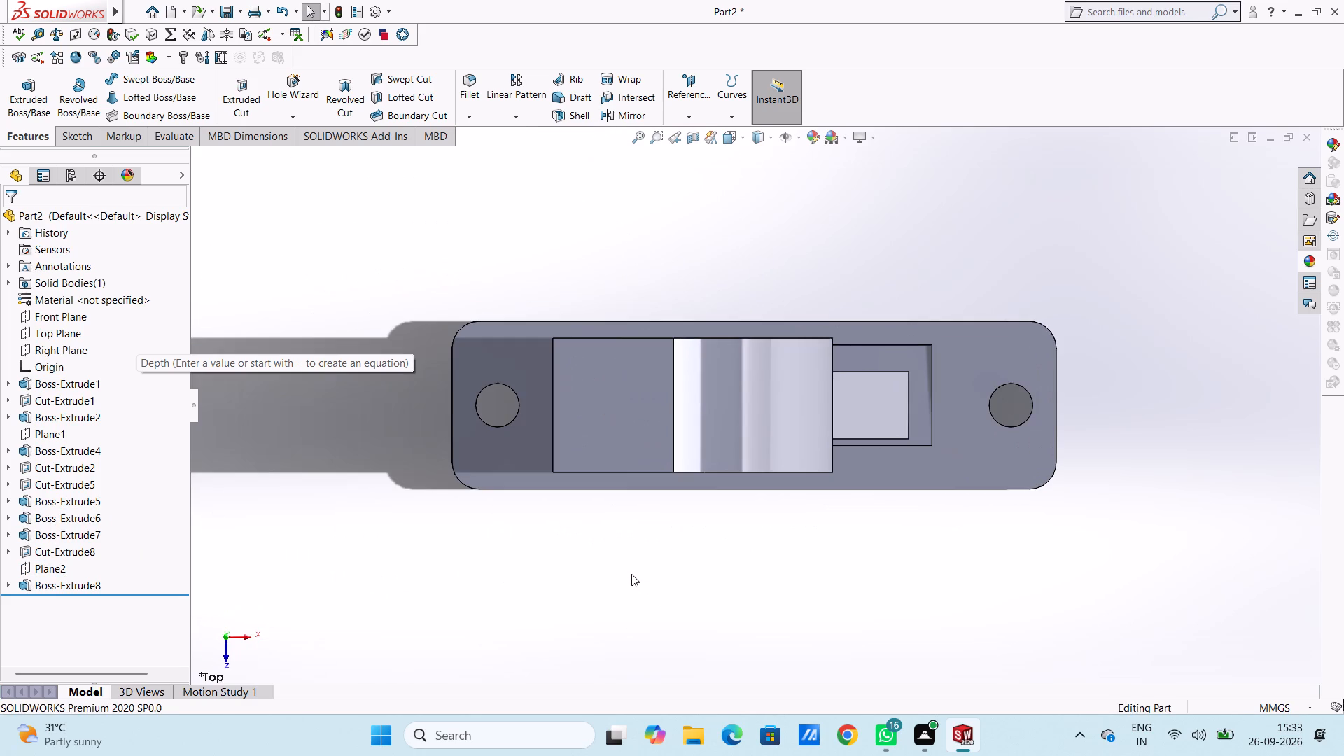
click(967, 367)
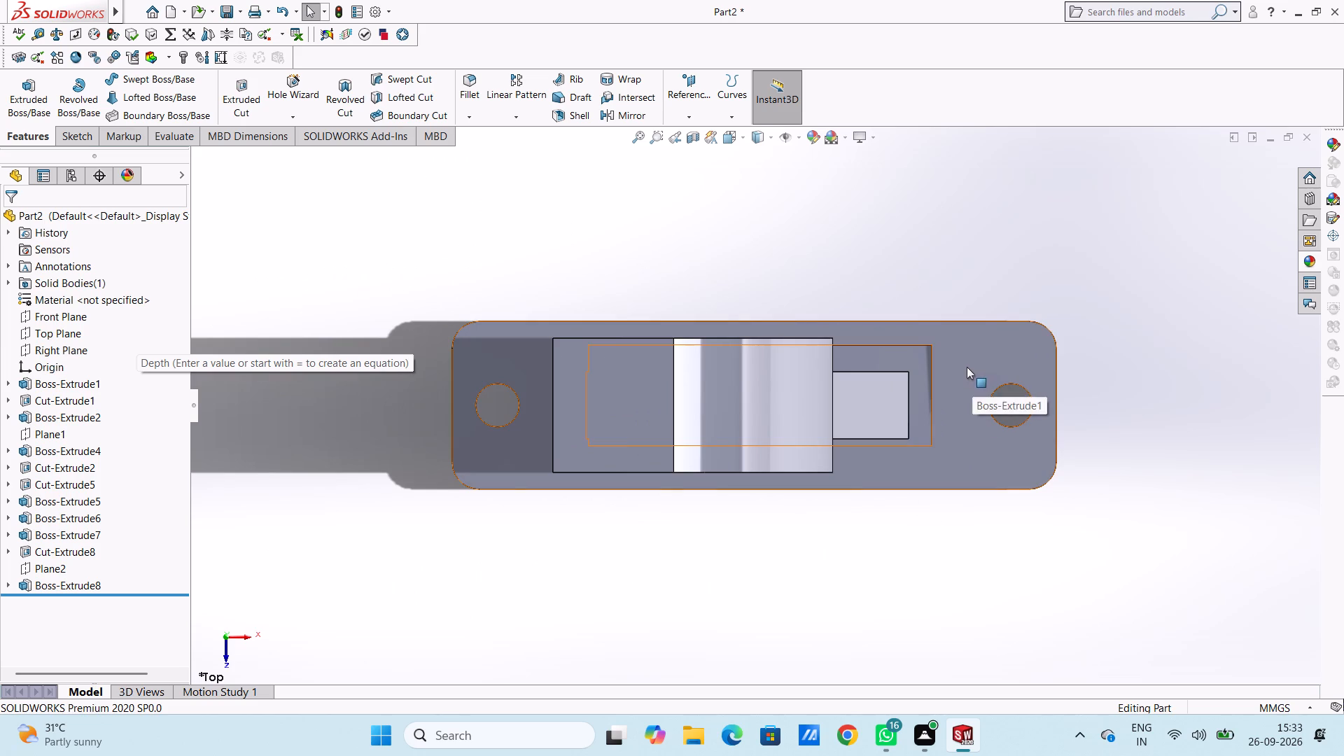
click(1025, 330)
click(908, 239)
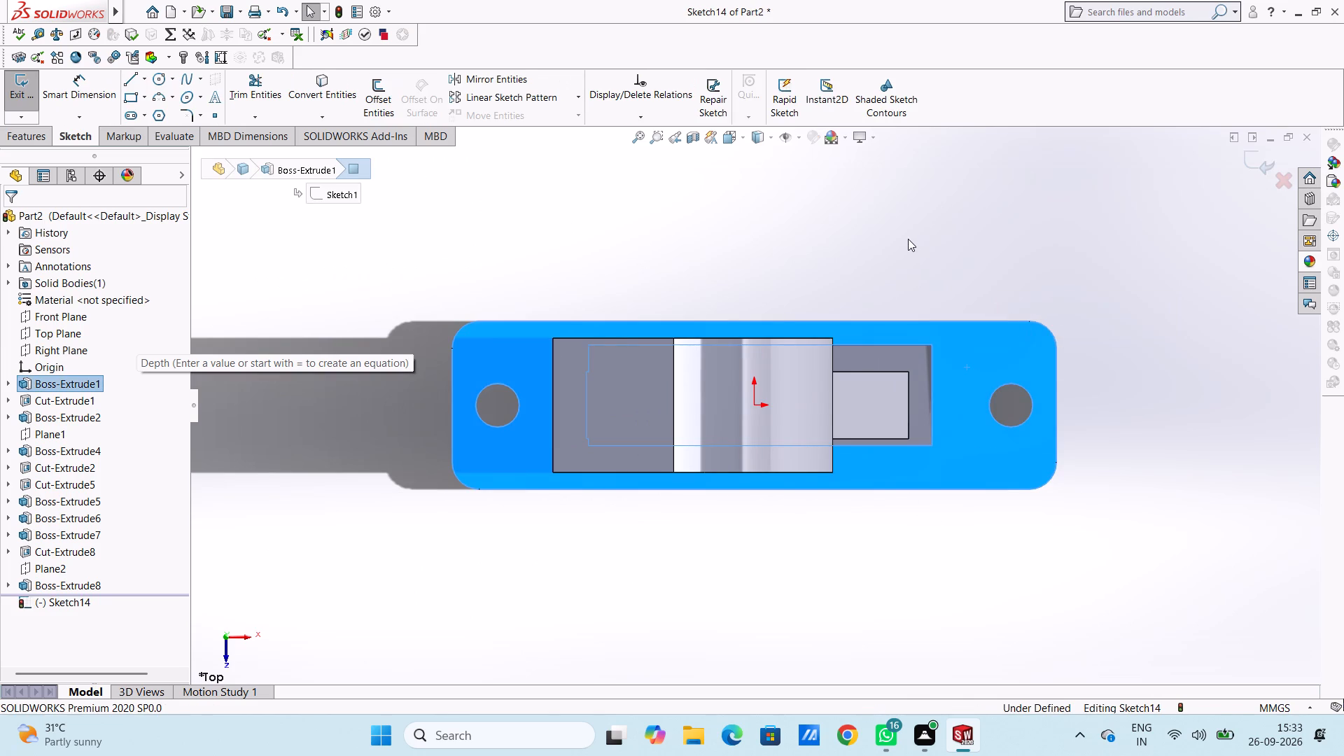
Sketch a corner rectangle about 51 mm by 15 mm over the rectangular pocket outline on the base plate's top face.
click(131, 95)
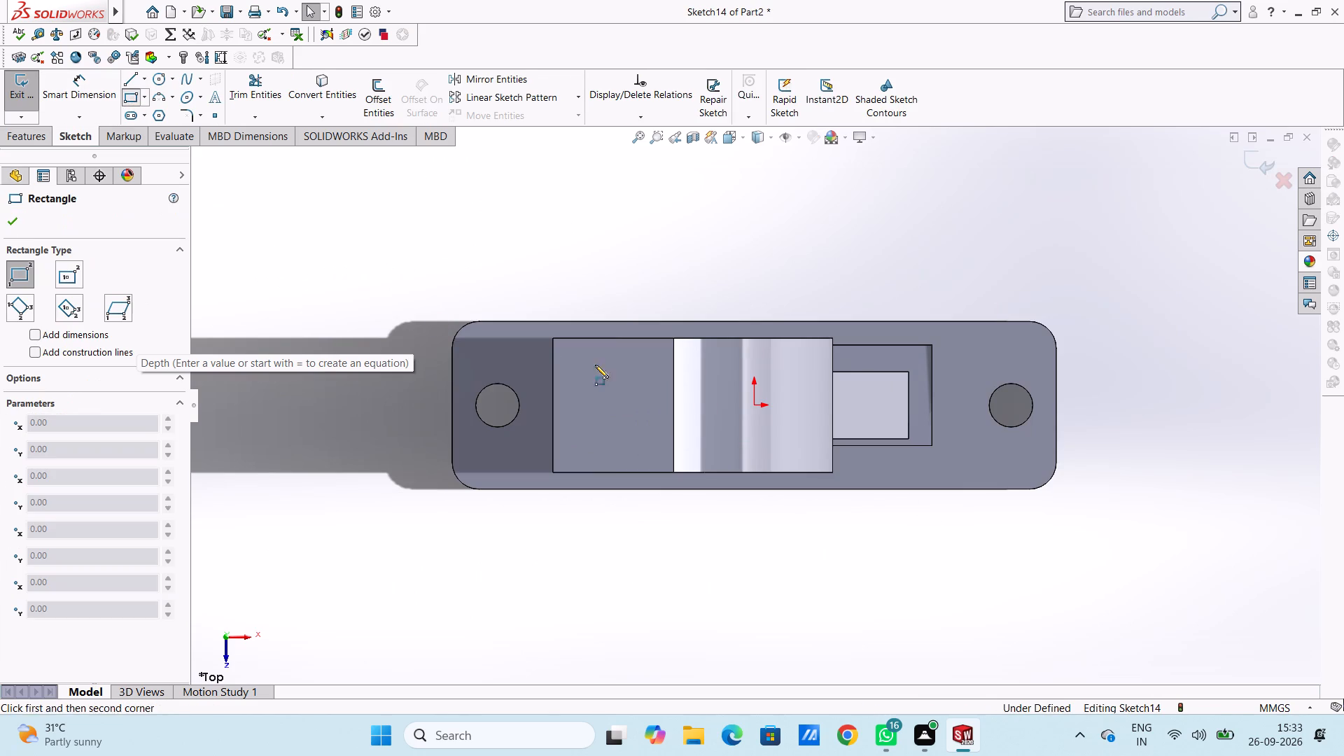
click(933, 344)
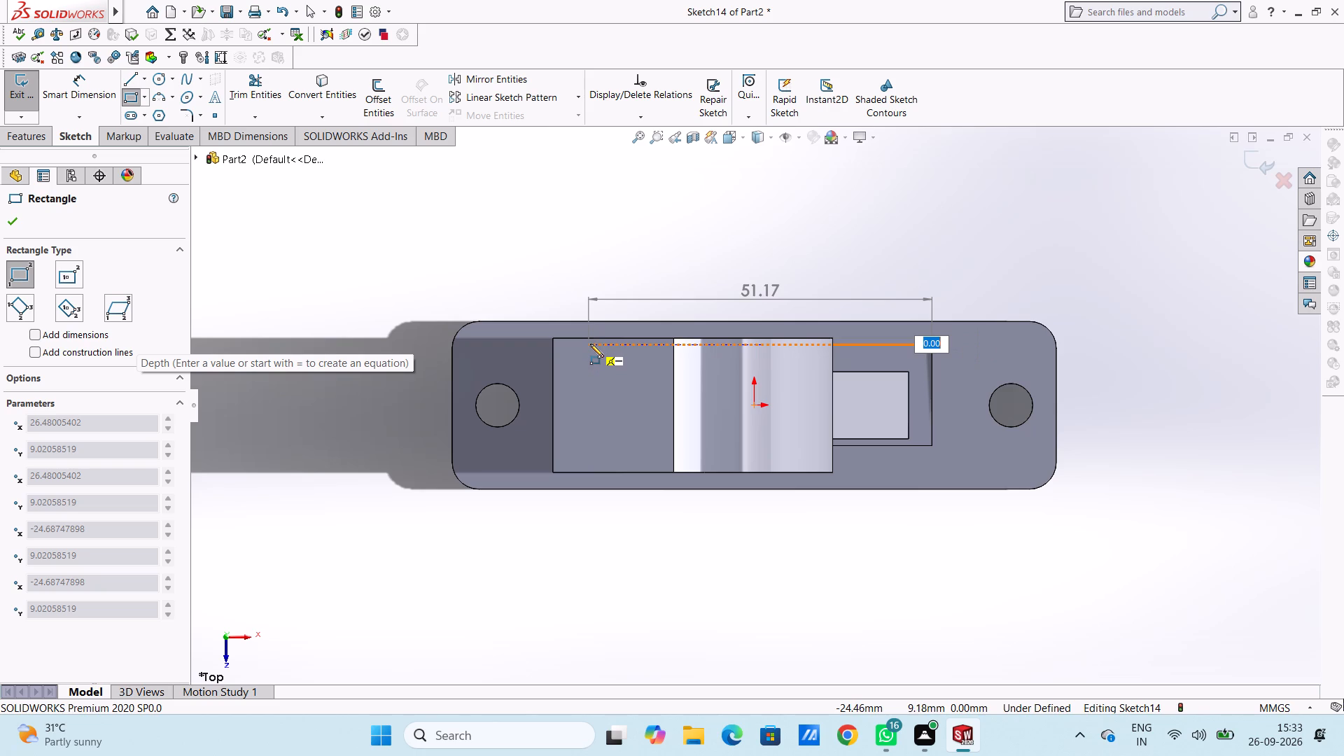
click(590, 344)
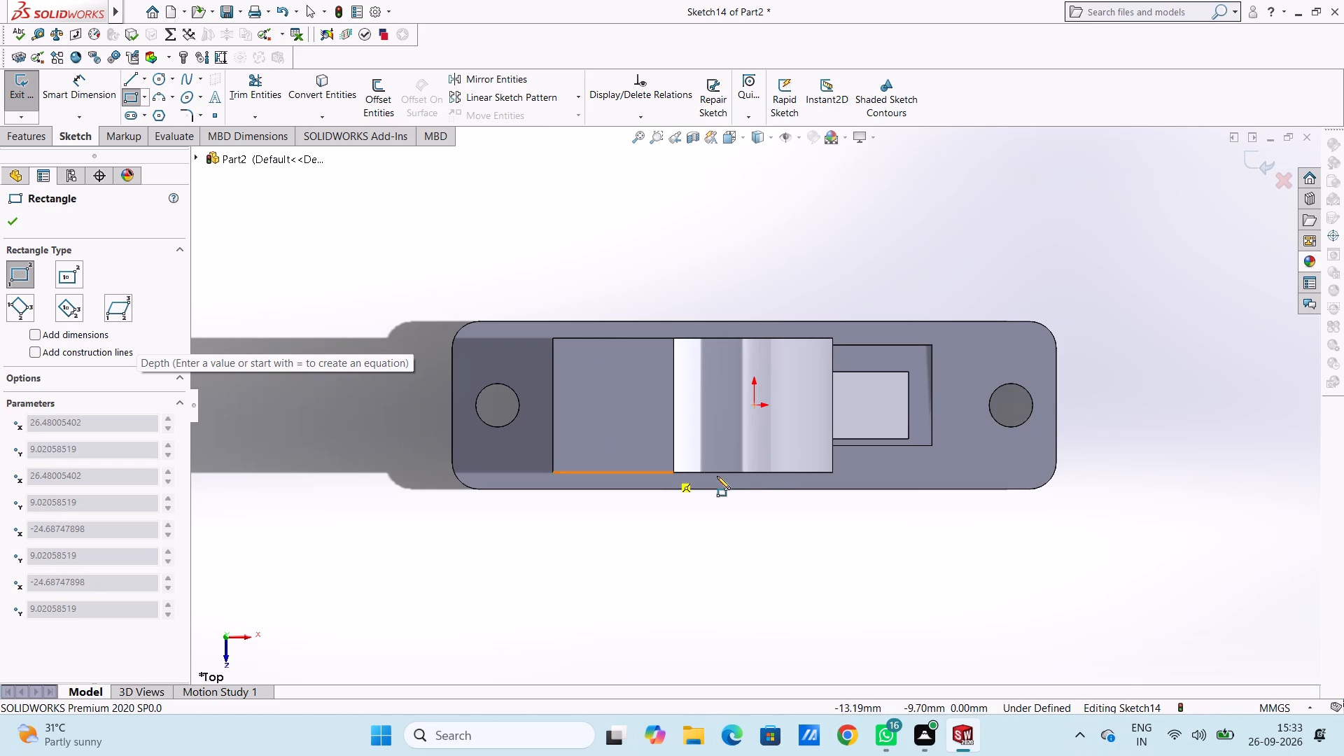
click(930, 447)
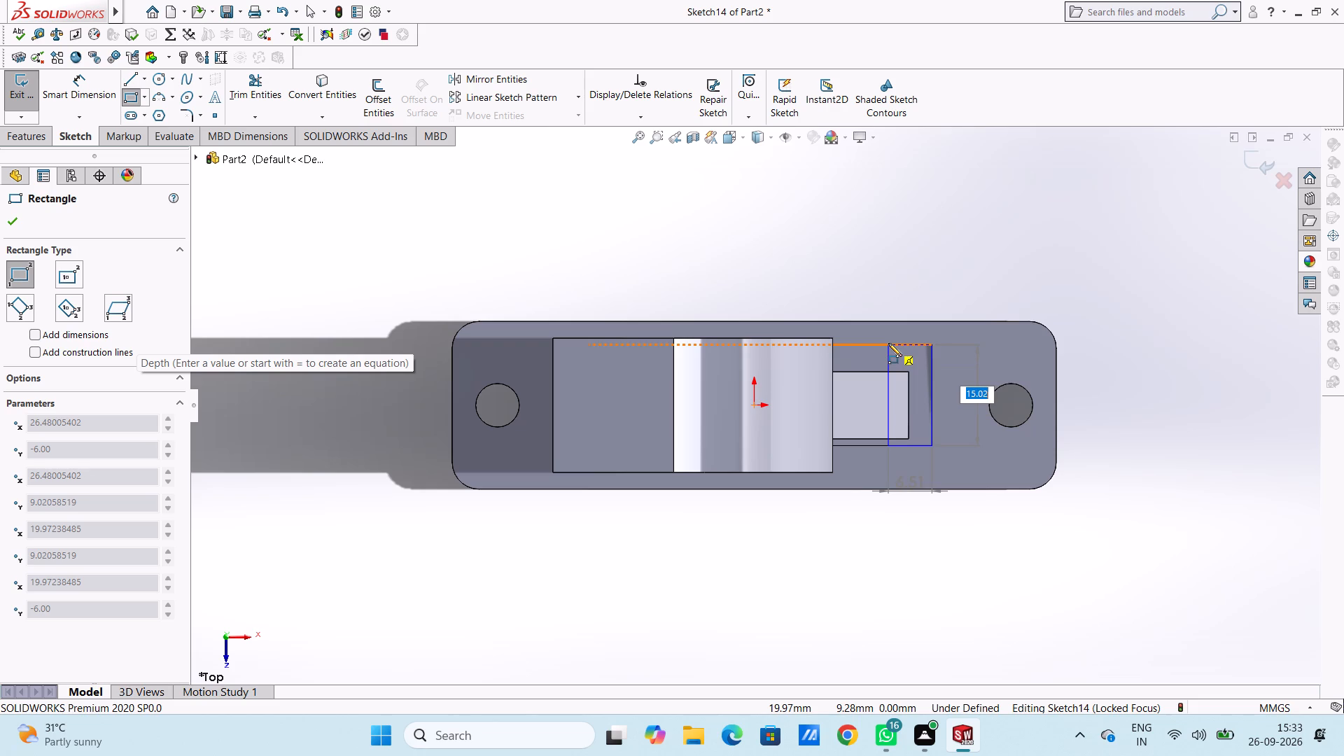
key(Return)
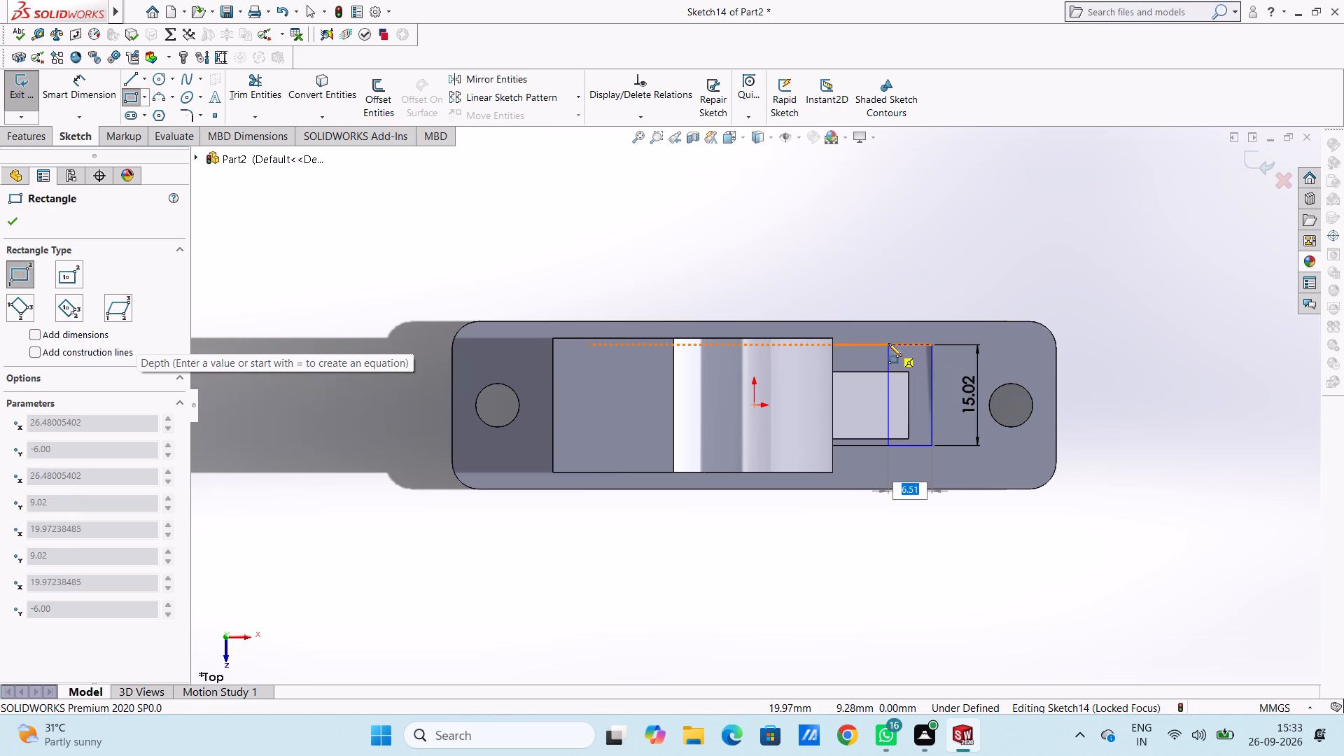
click(586, 344)
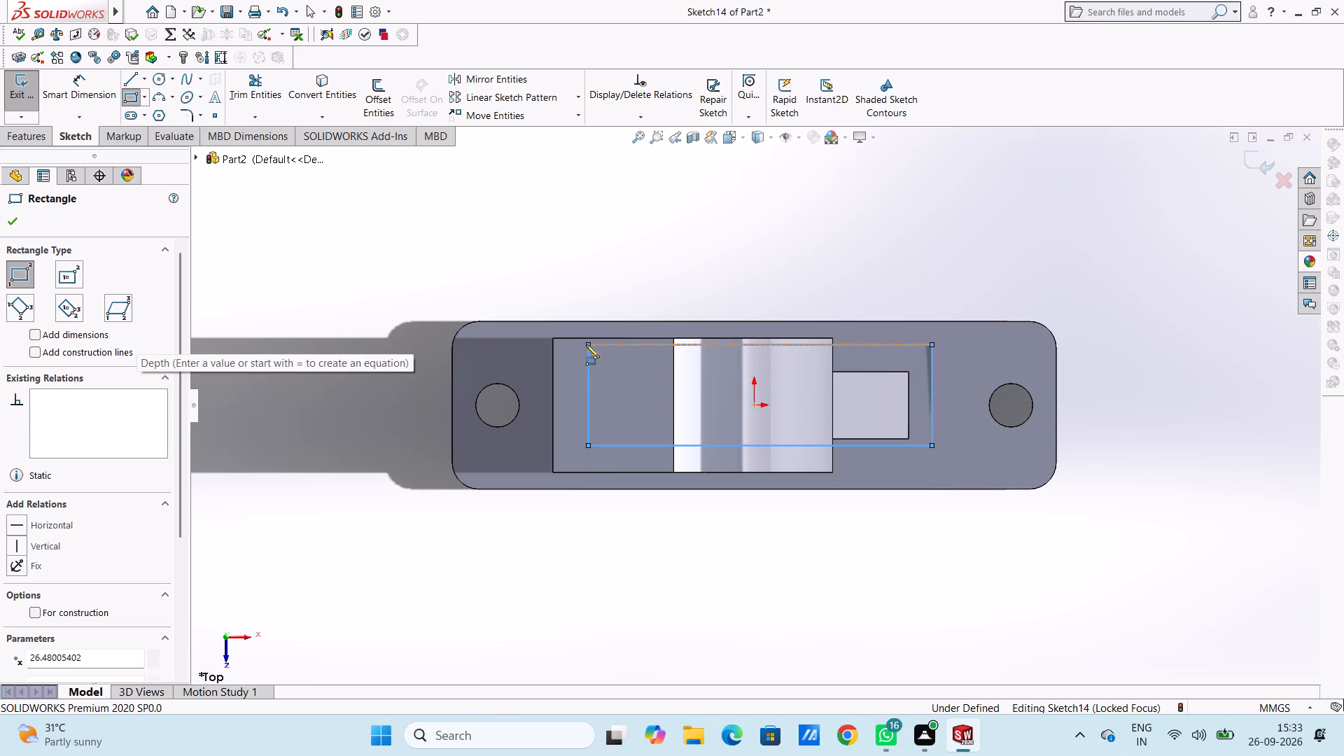
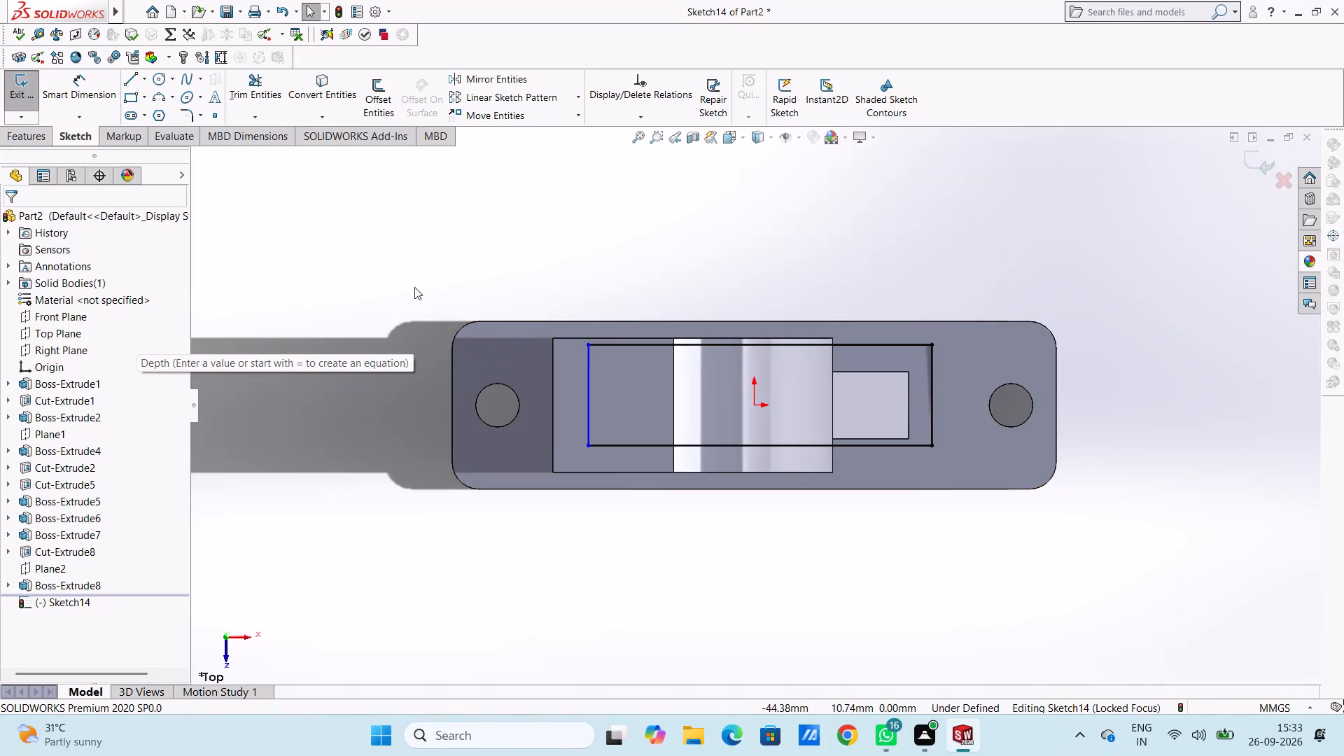
Extrude the rectangle on the base plate as a boss with a blind depth of 10 mm in the reversed direction, merging the result.
click(403, 258)
middle_drag(395, 311, 409, 218)
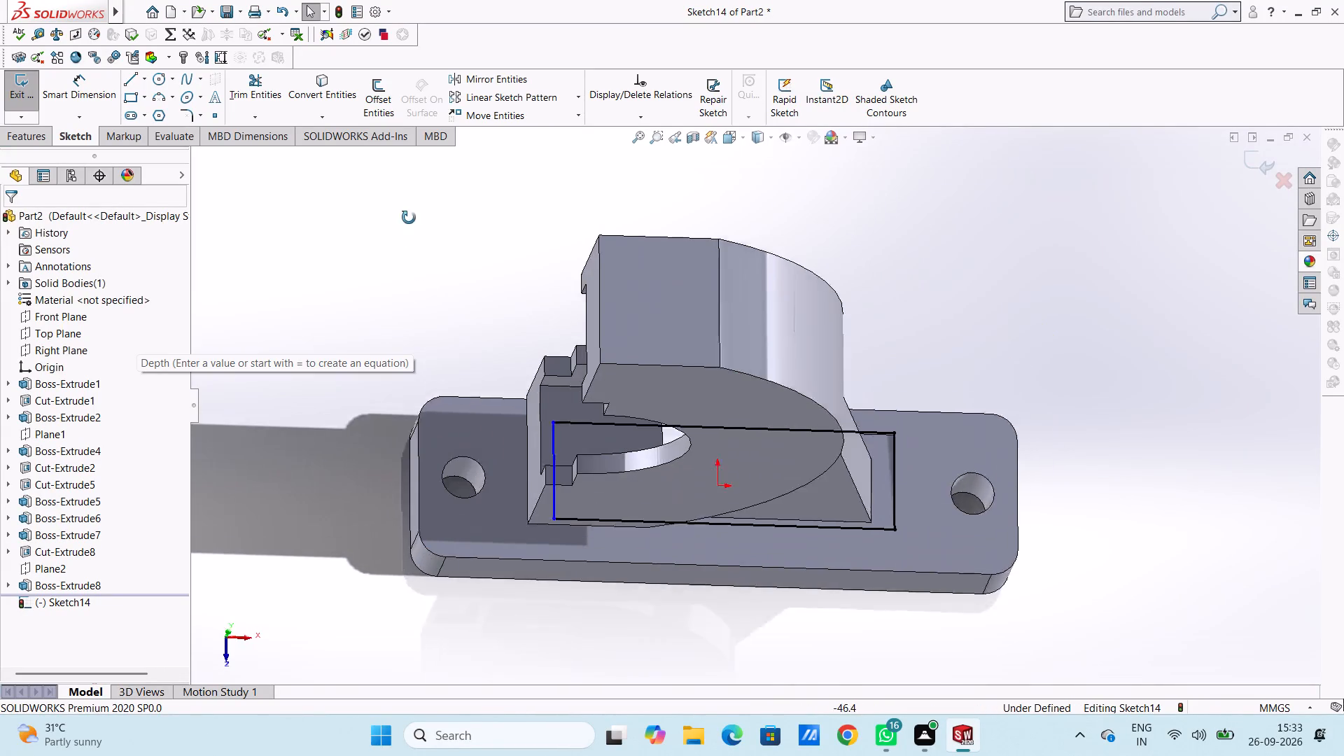
middle_drag(409, 218, 407, 211)
middle_drag(371, 346, 369, 227)
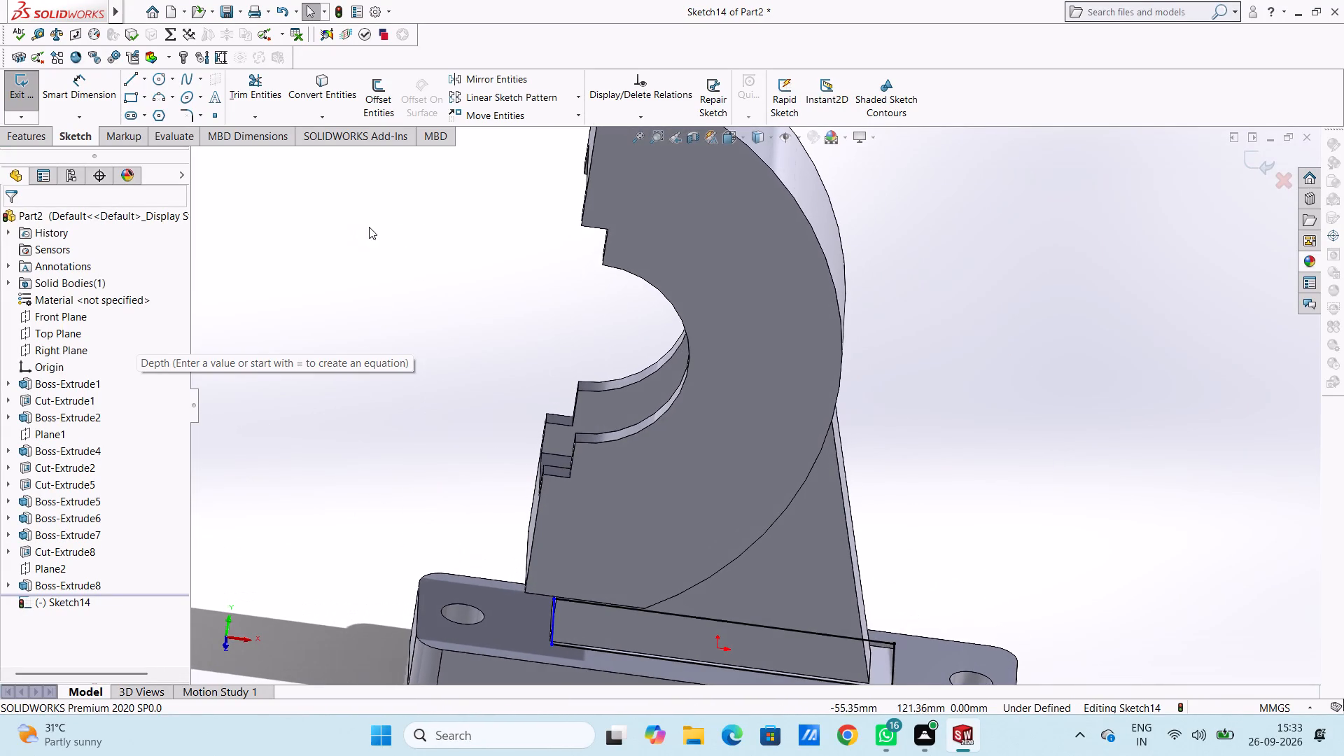
middle_drag(332, 443, 318, 431)
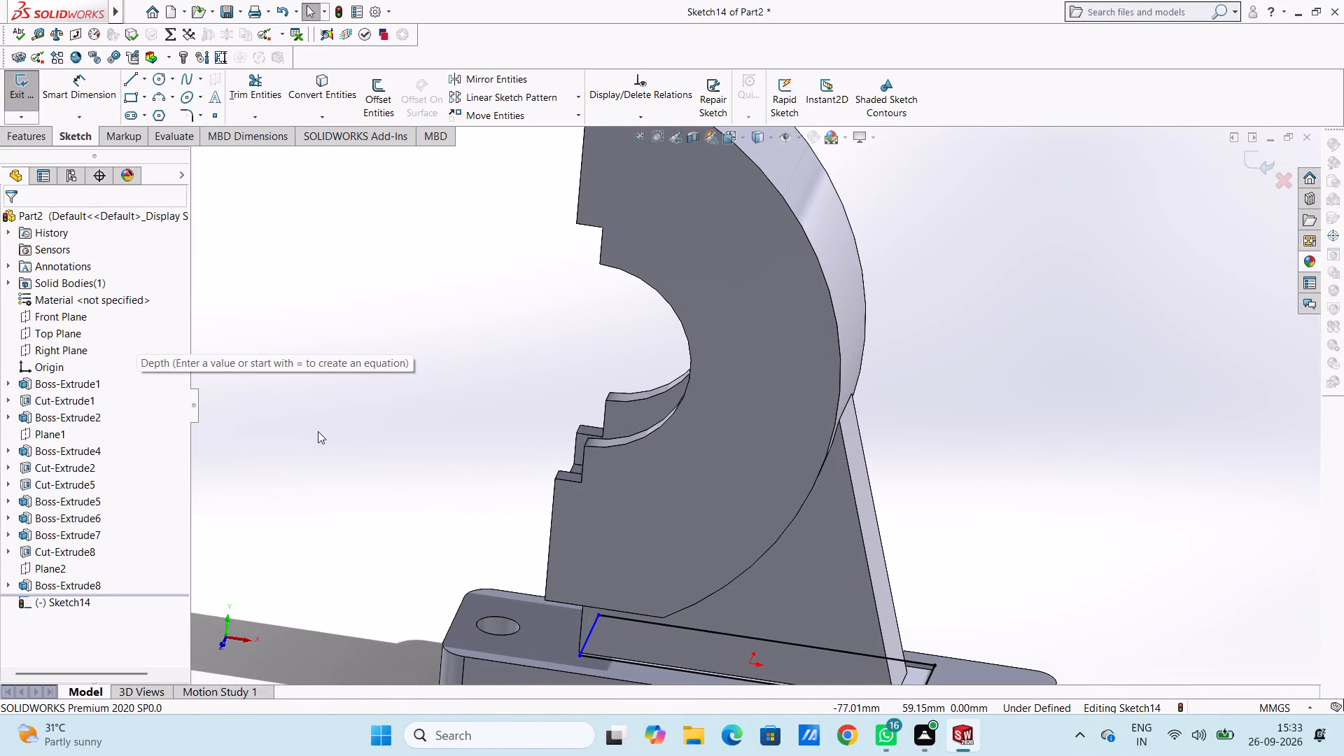
click(36, 134)
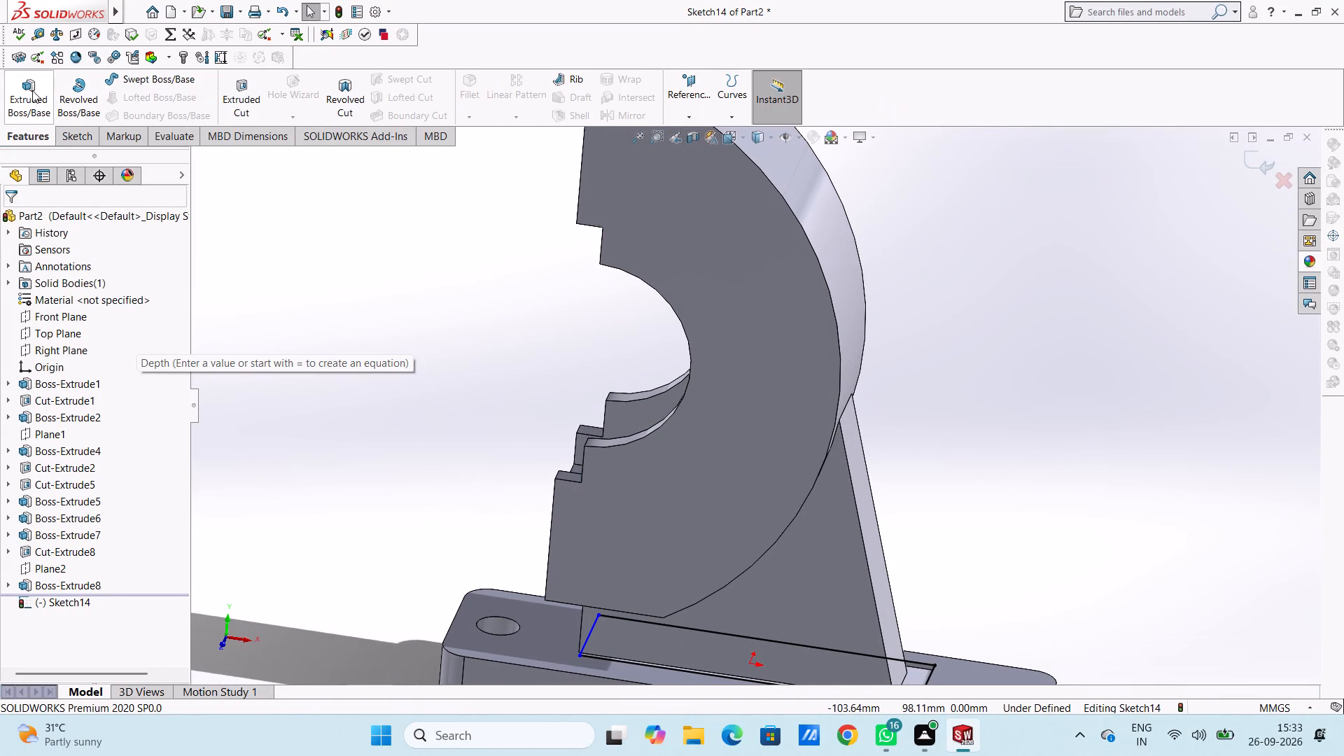
click(30, 87)
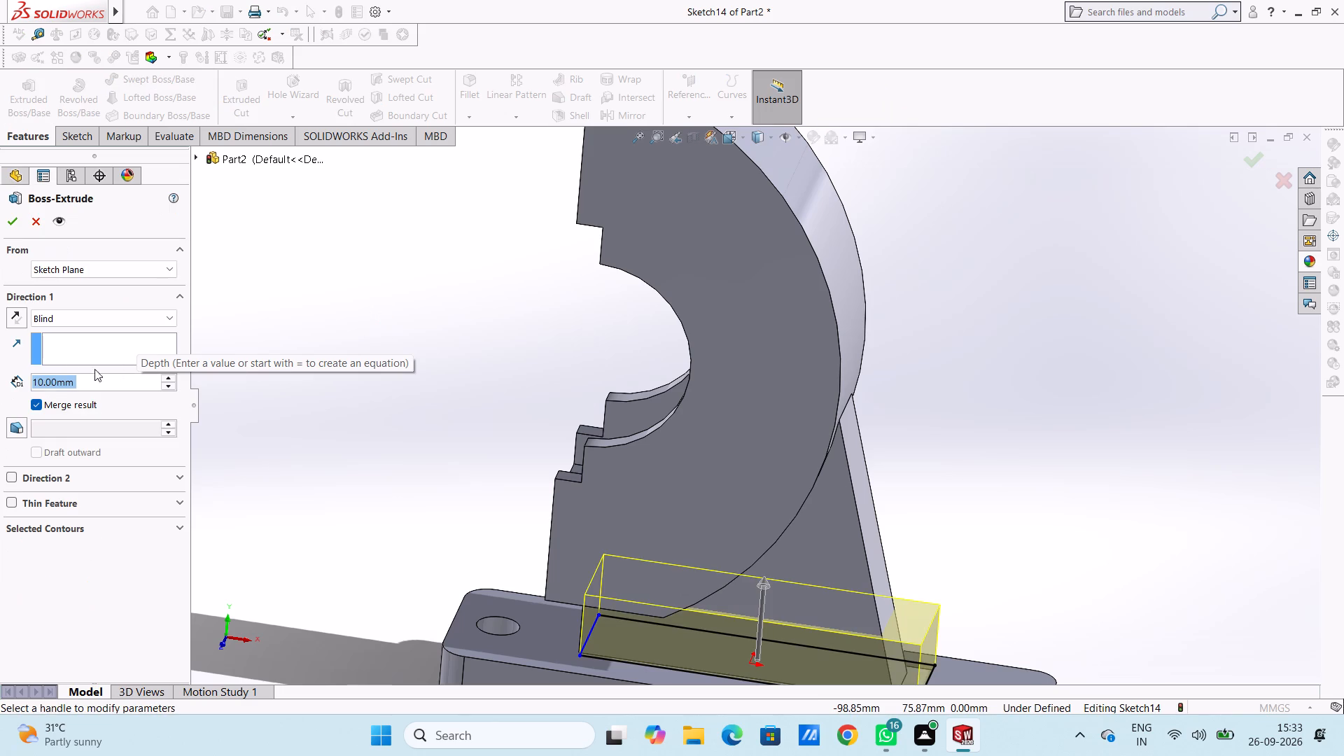
click(12, 309)
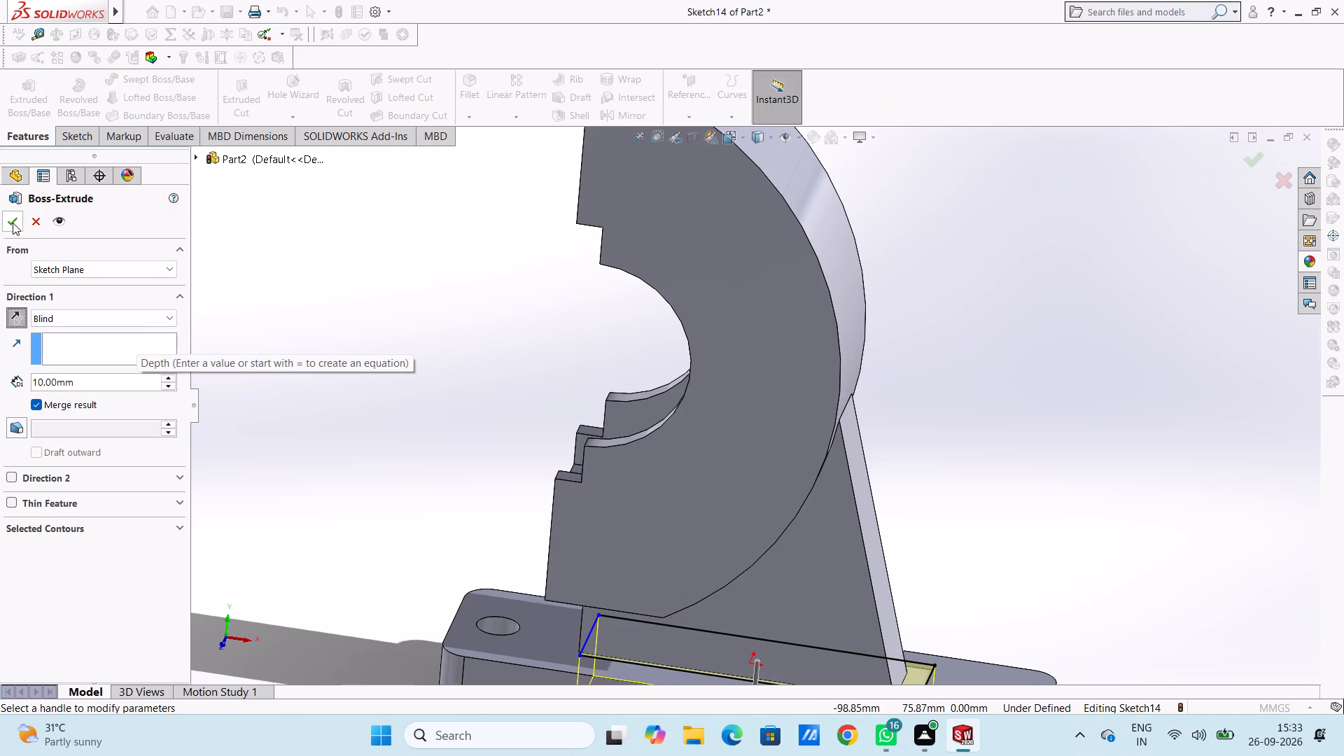
click(13, 218)
click(342, 311)
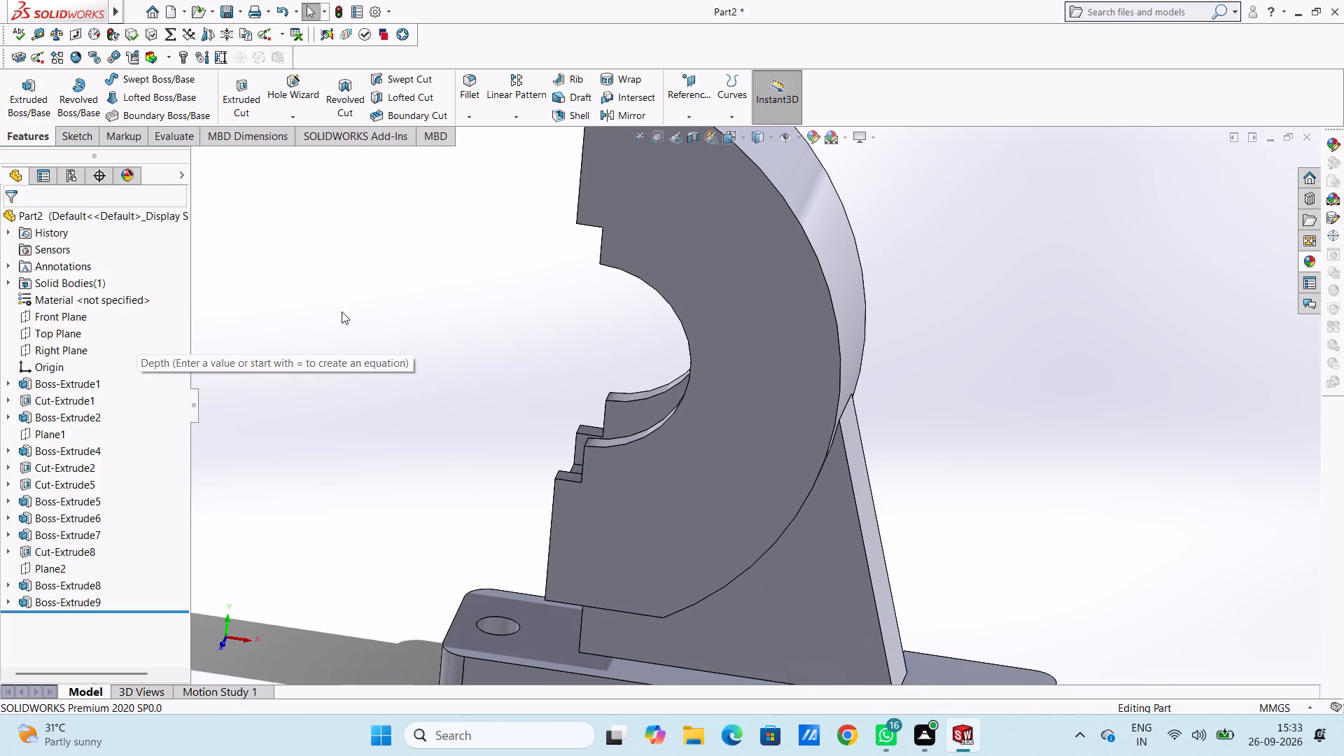
Examine the junction between the curved body's lower end, the support and the base plate from several angles for leftover slivers or gaps.
scroll(351, 332, up, 3)
middle_drag(365, 340, 237, 426)
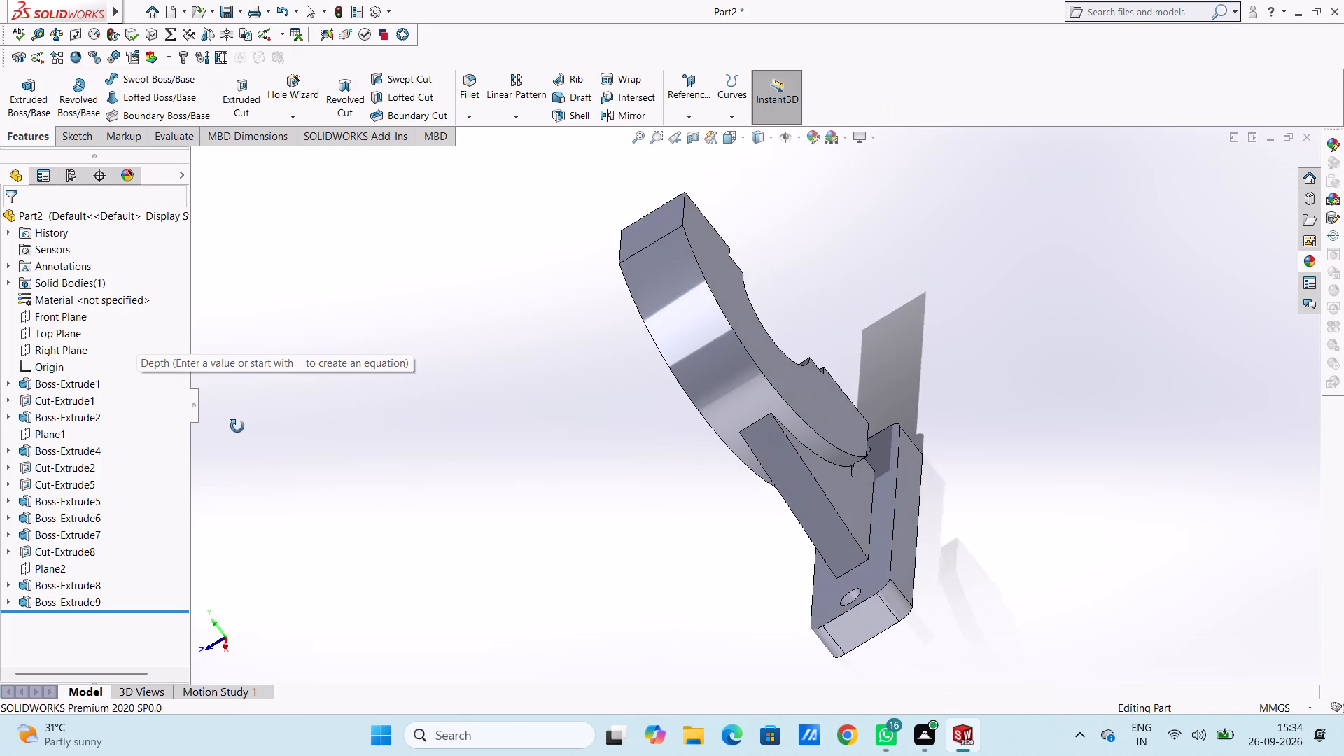
middle_drag(237, 426, 144, 427)
middle_drag(136, 424, 122, 414)
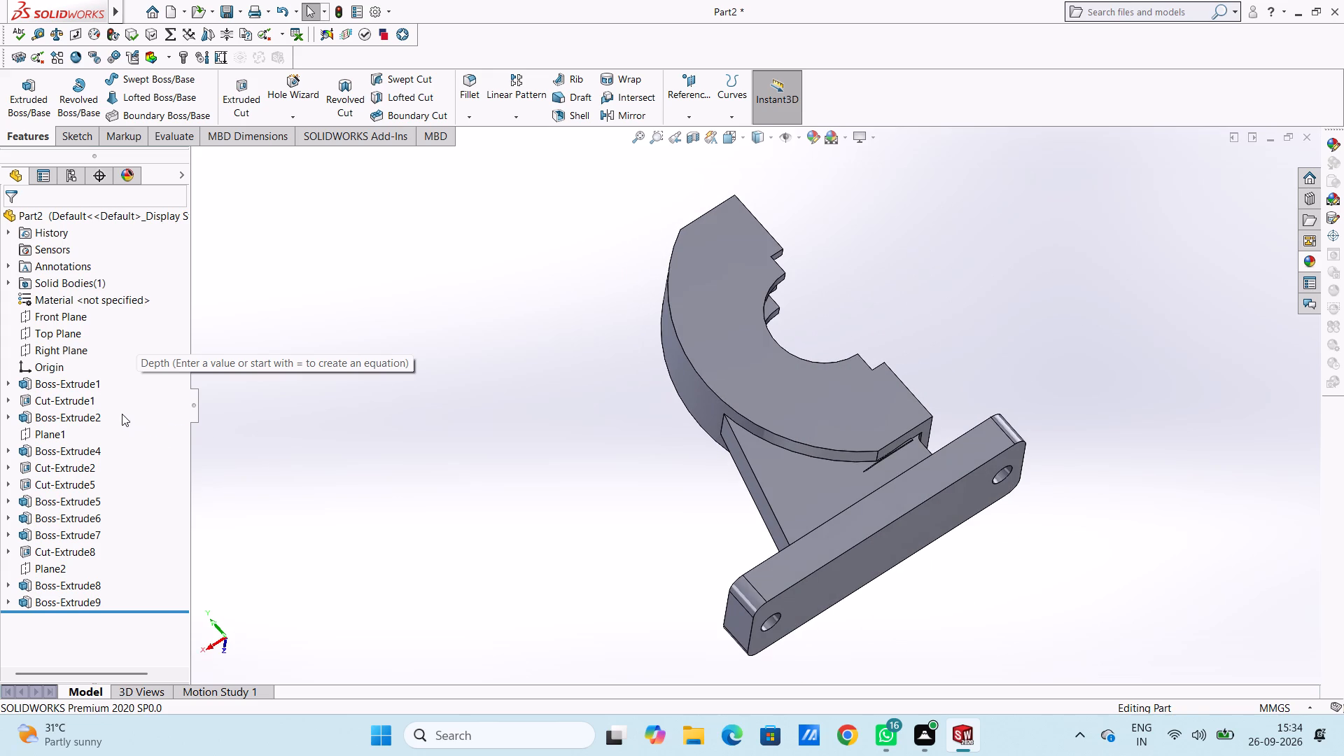
middle_click(122, 414)
middle_drag(615, 439, 584, 425)
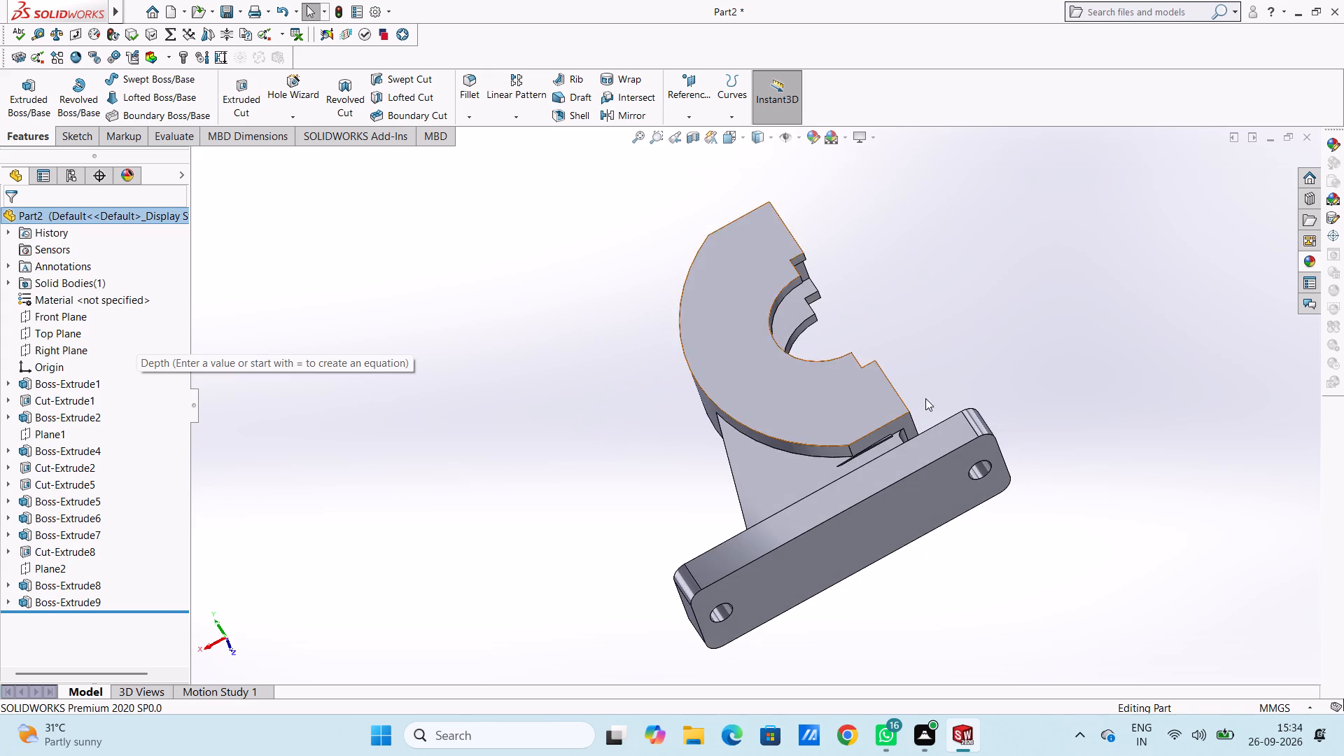
scroll(948, 421, down, 4)
middle_drag(877, 383, 902, 431)
scroll(810, 444, down, 2)
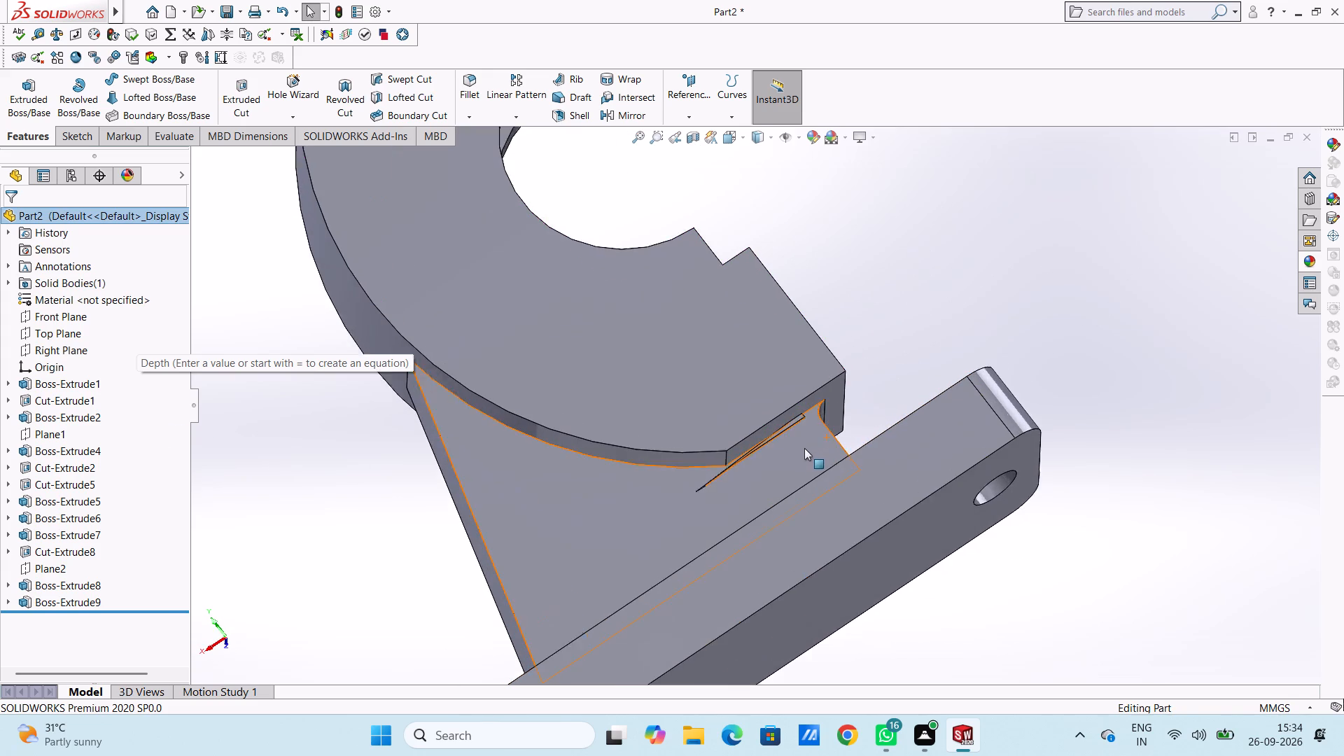
scroll(804, 448, down, 2)
middle_drag(755, 431, 730, 381)
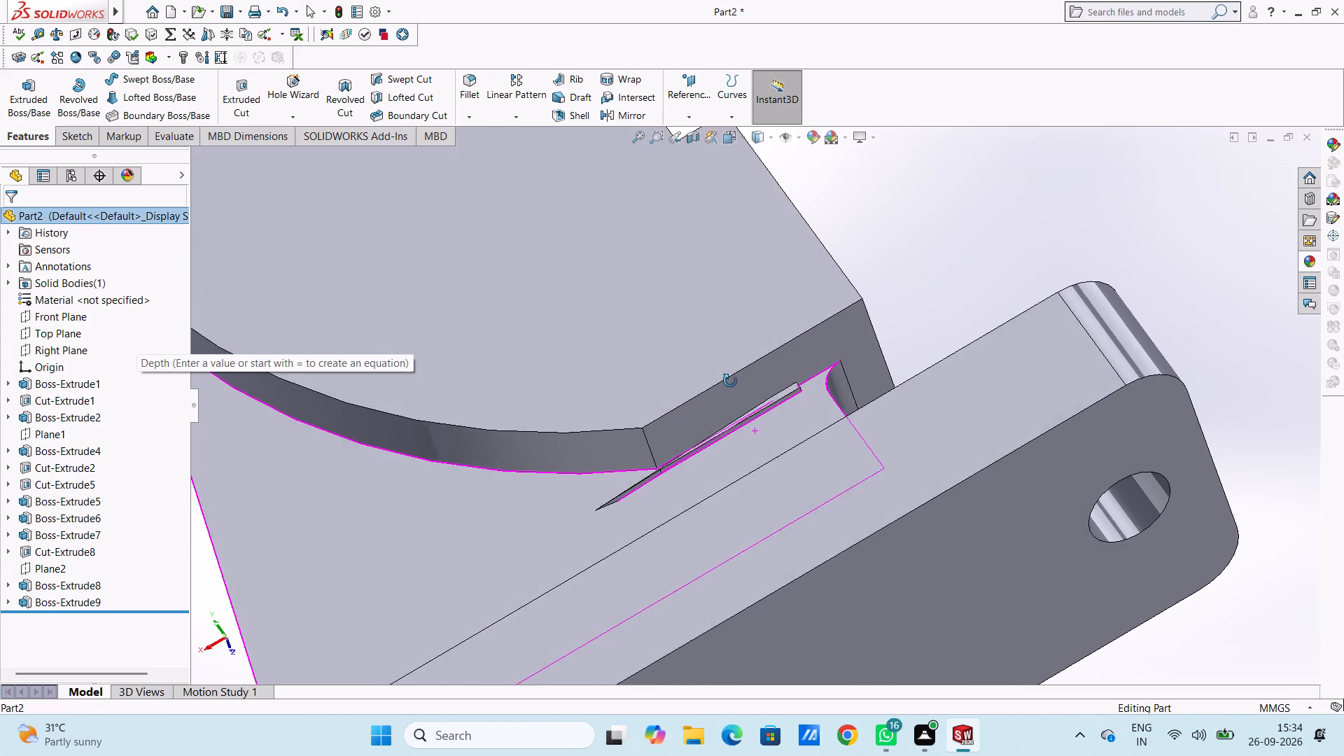
middle_drag(730, 381, 725, 483)
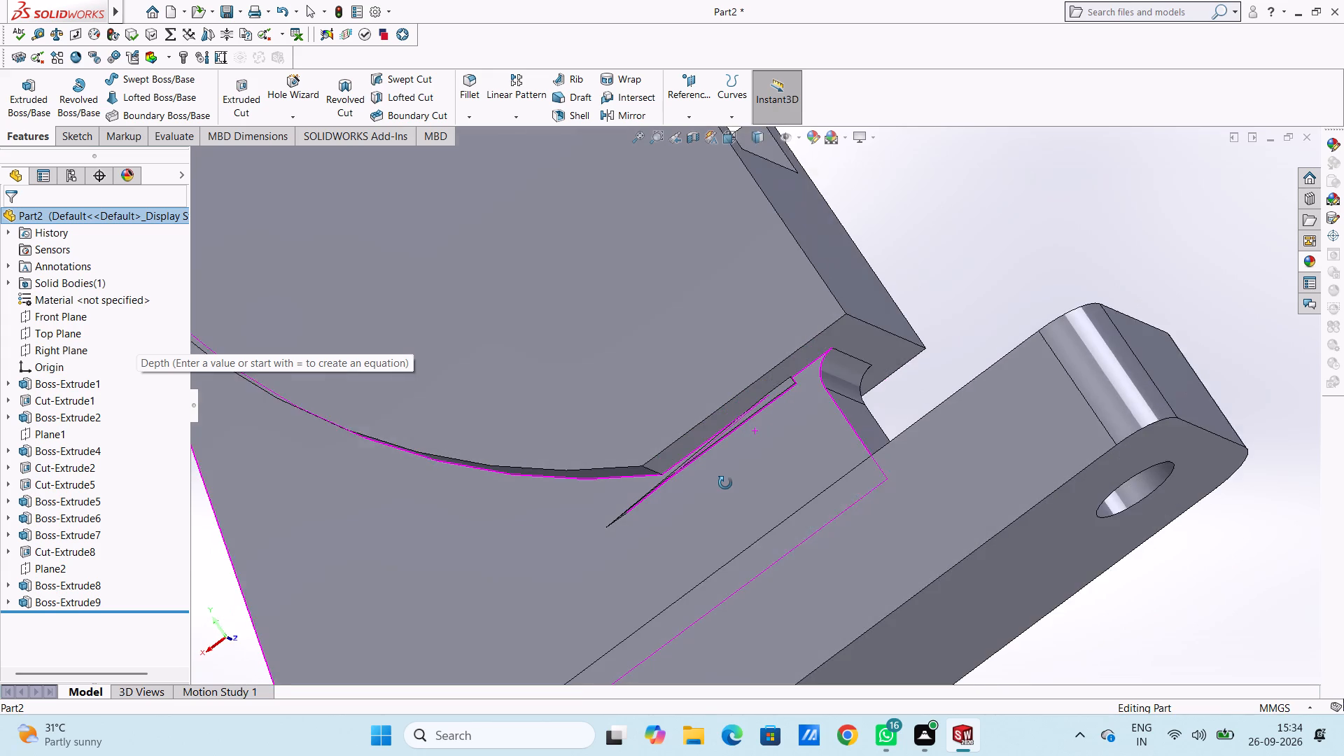
middle_drag(725, 483, 671, 481)
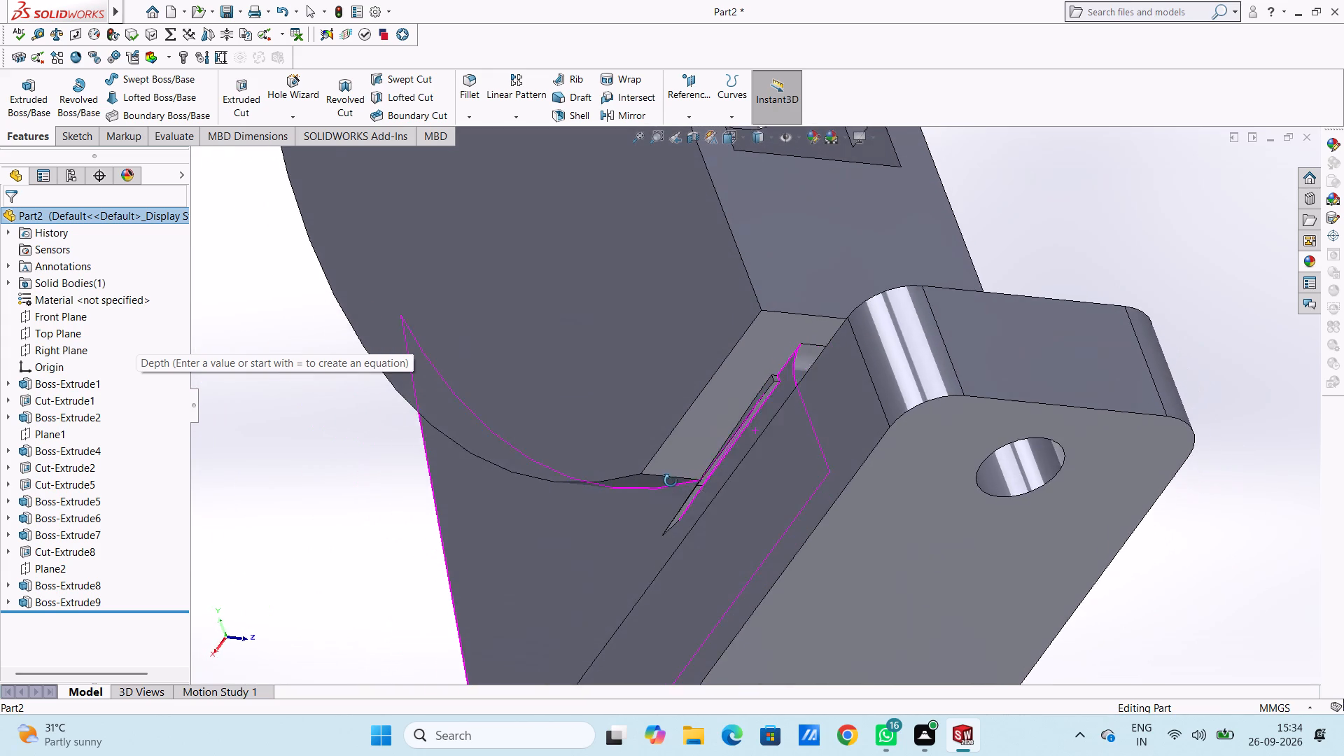
middle_drag(671, 481, 733, 498)
scroll(762, 436, down, 4)
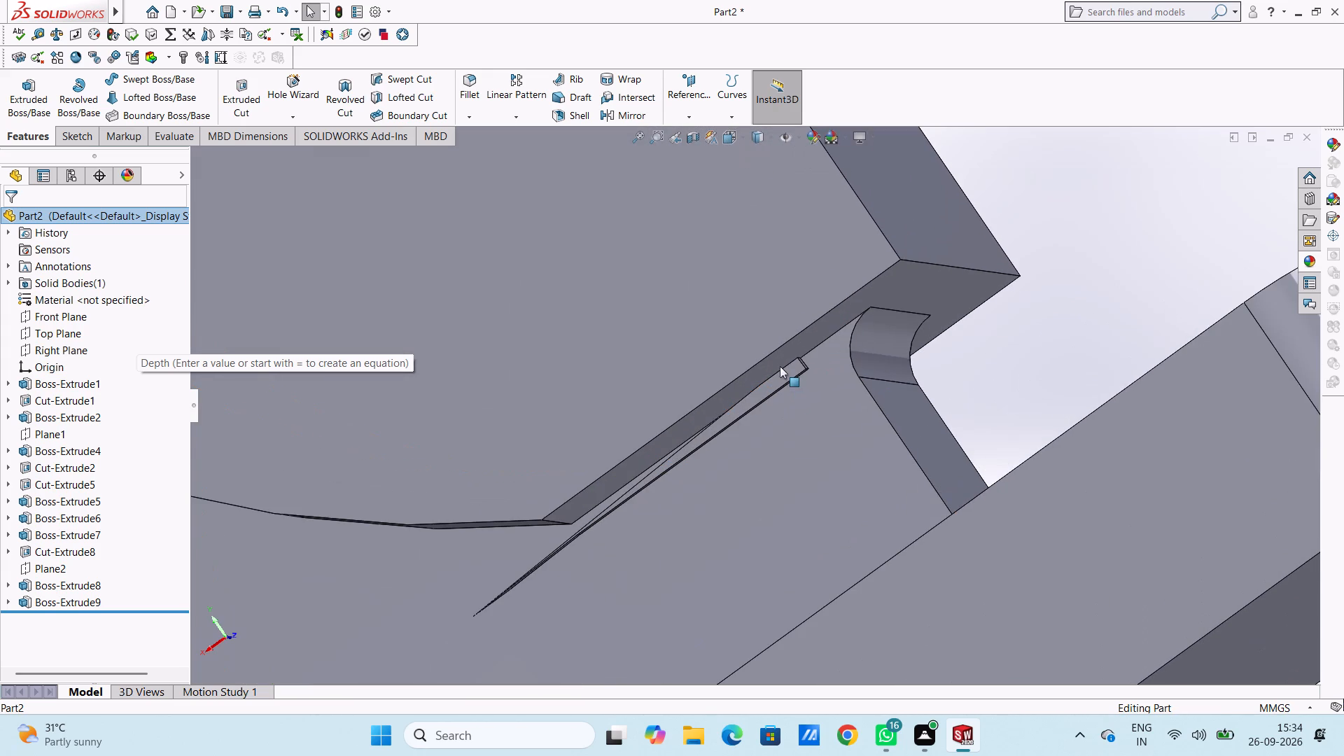
middle_drag(775, 366, 728, 363)
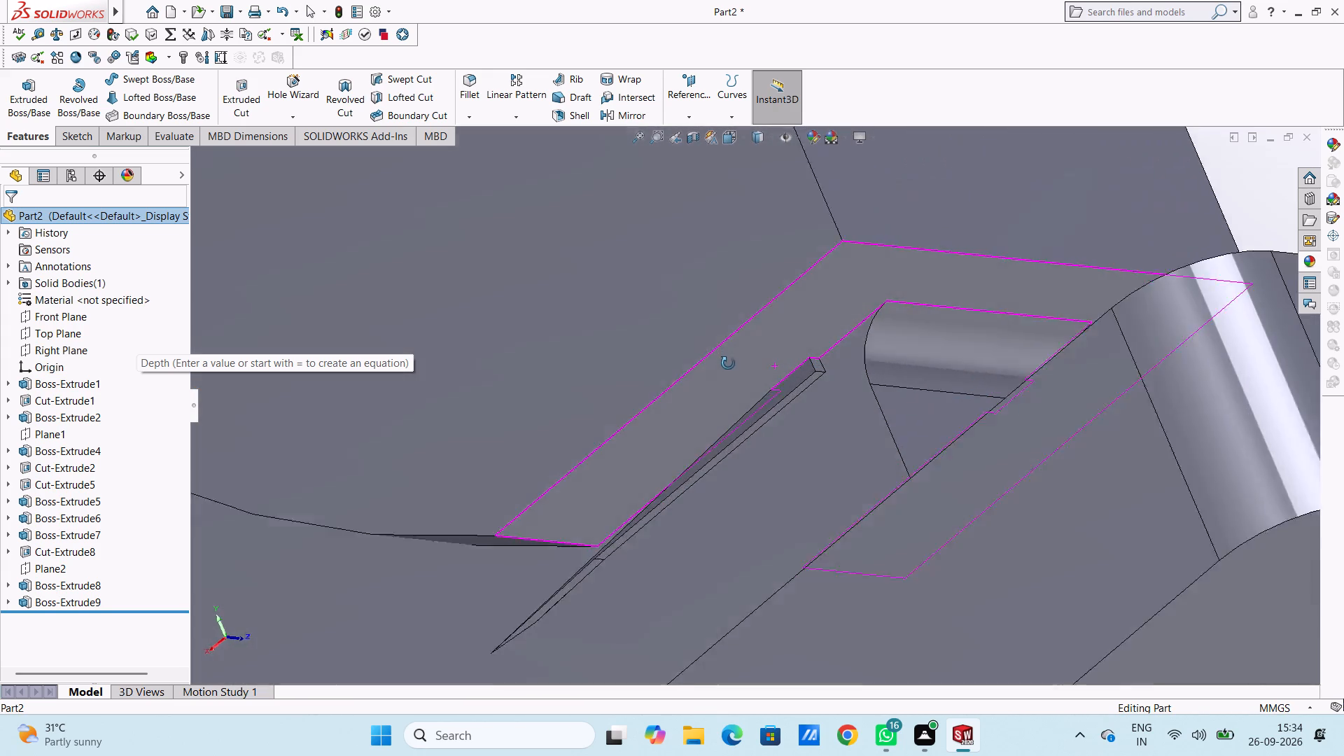
middle_drag(728, 363, 680, 486)
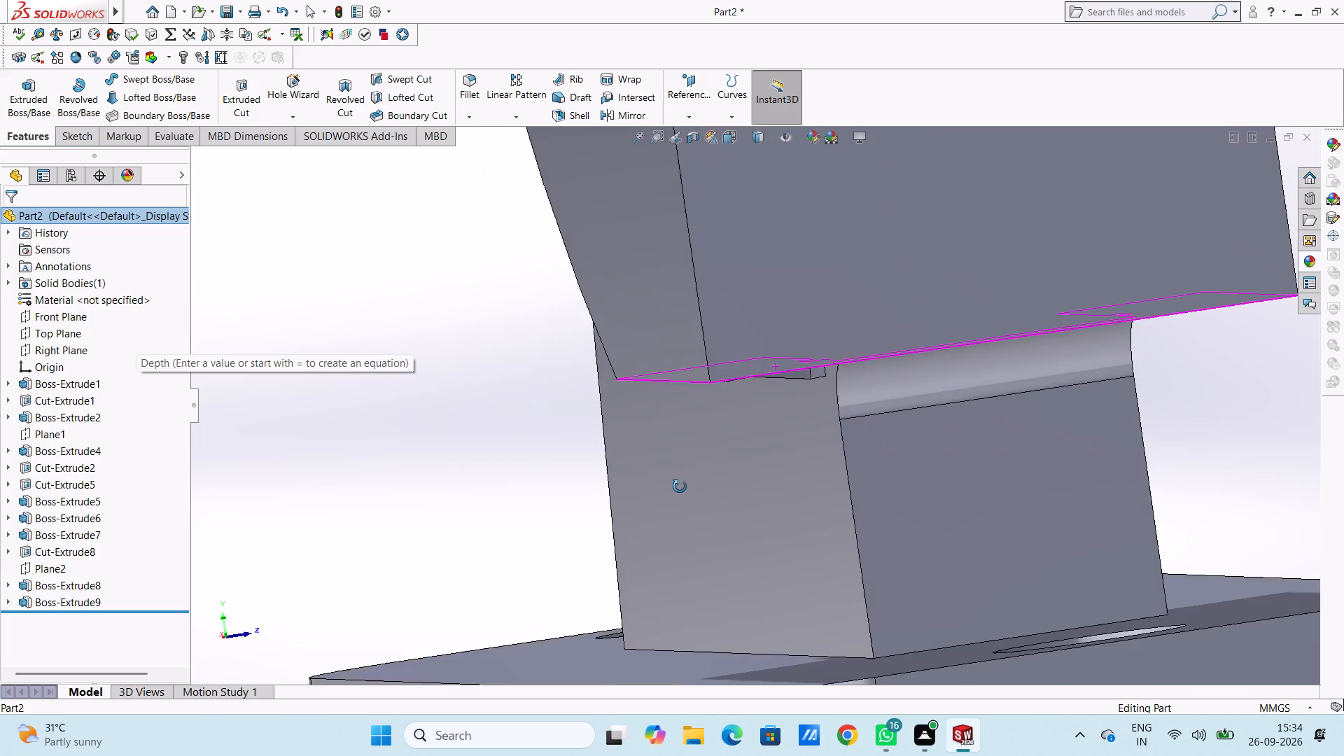
middle_drag(680, 486, 686, 465)
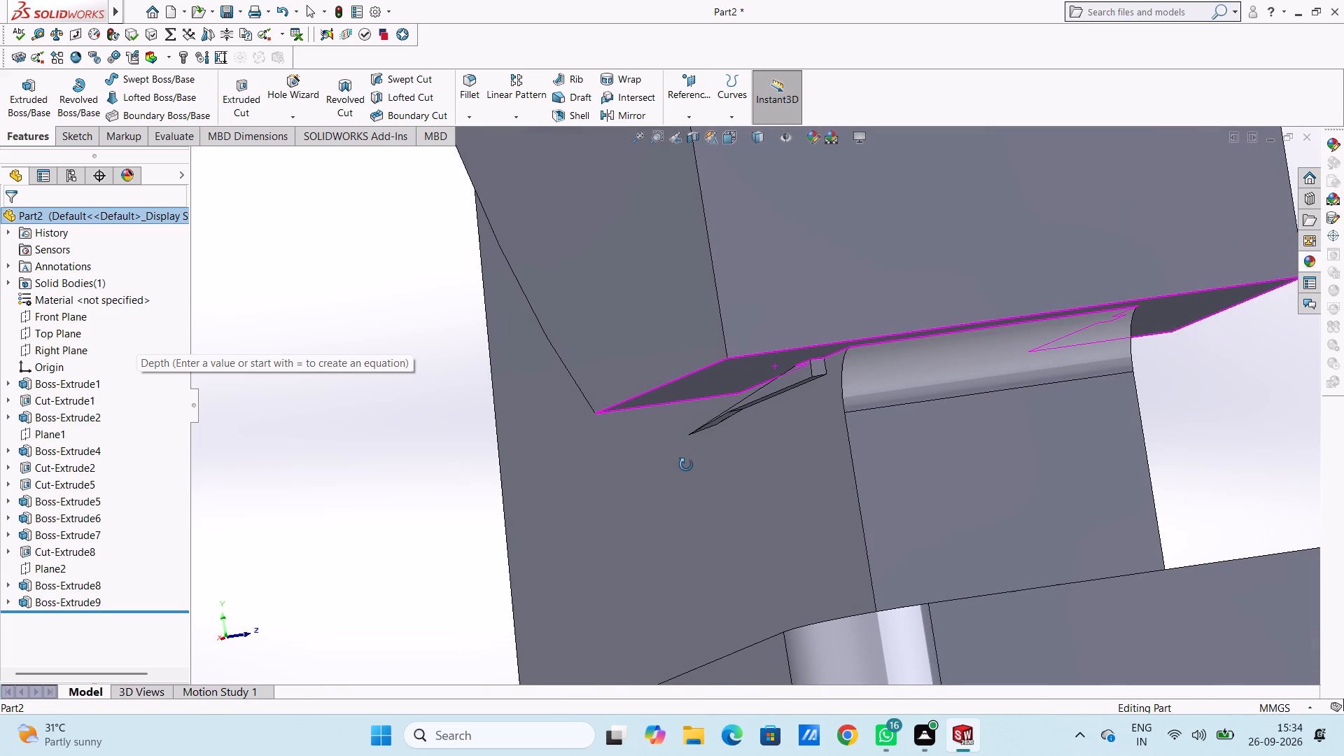
middle_drag(686, 465, 724, 506)
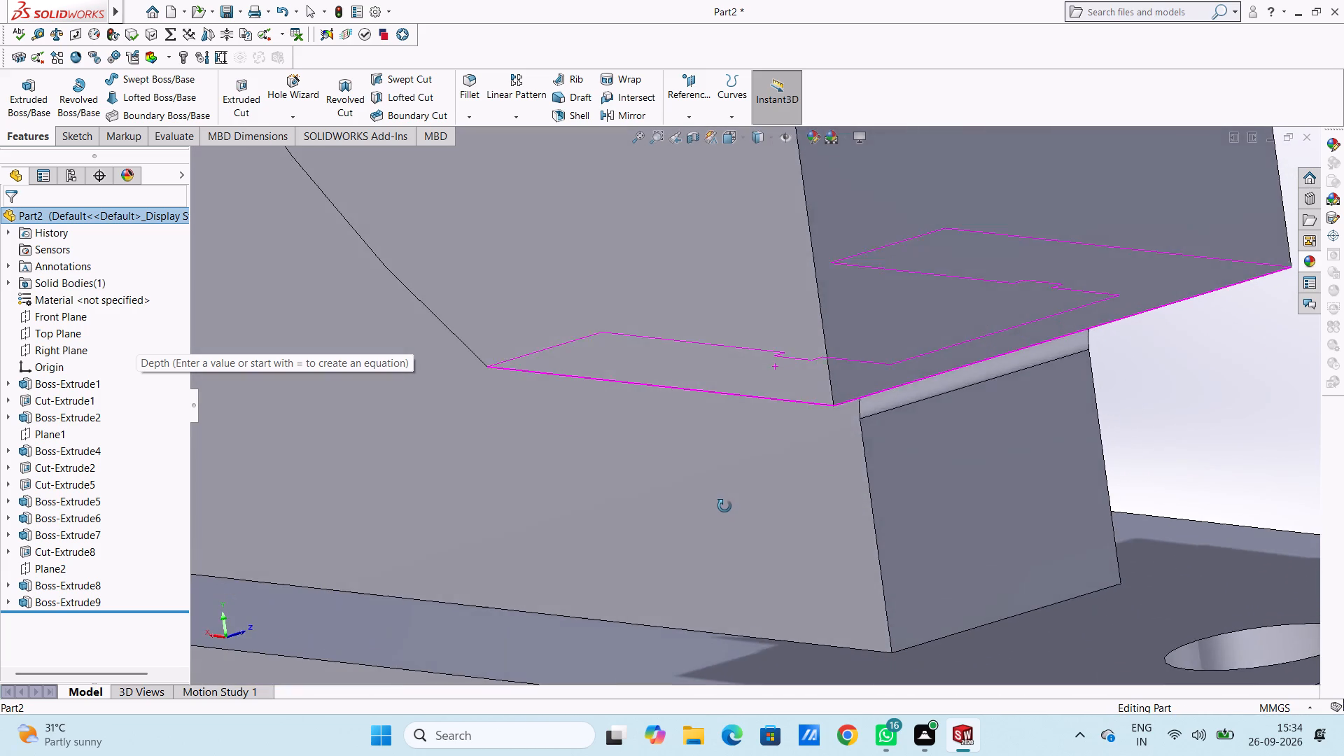
middle_drag(724, 506, 734, 516)
middle_drag(714, 458, 701, 358)
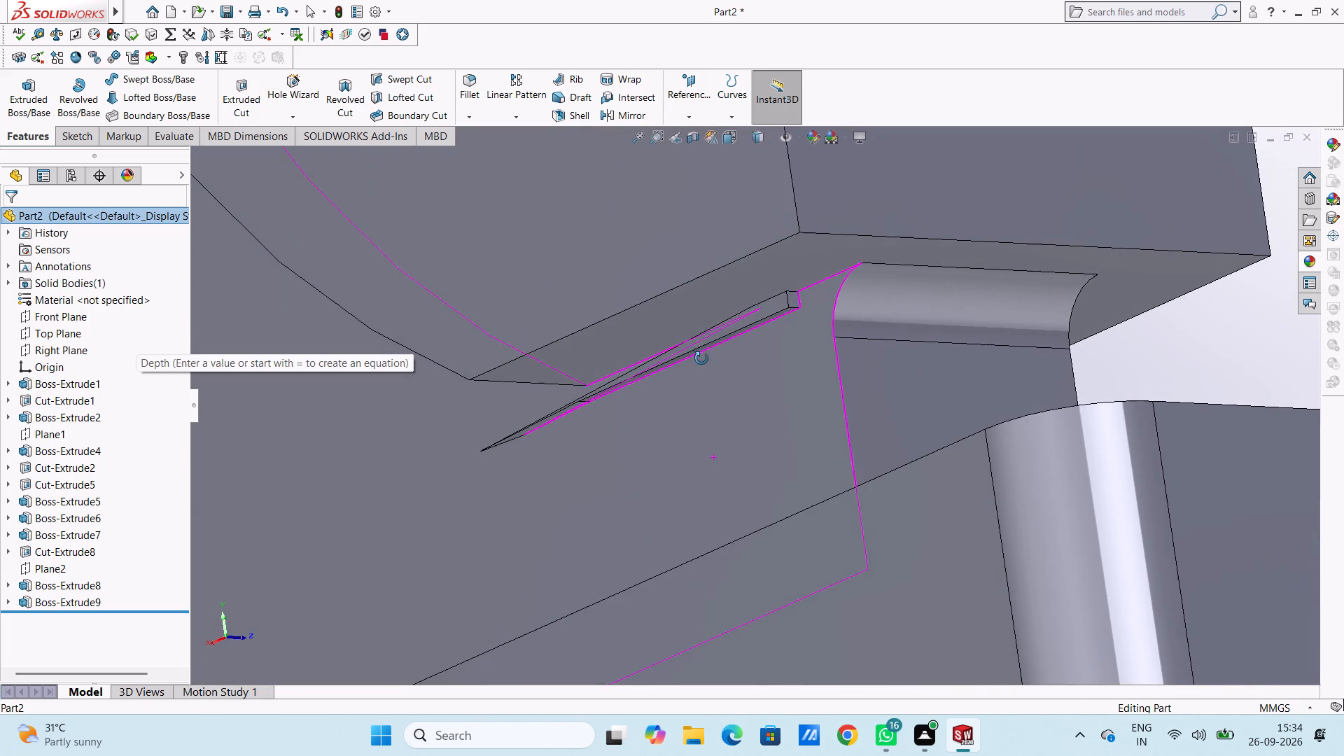
middle_drag(701, 358, 752, 390)
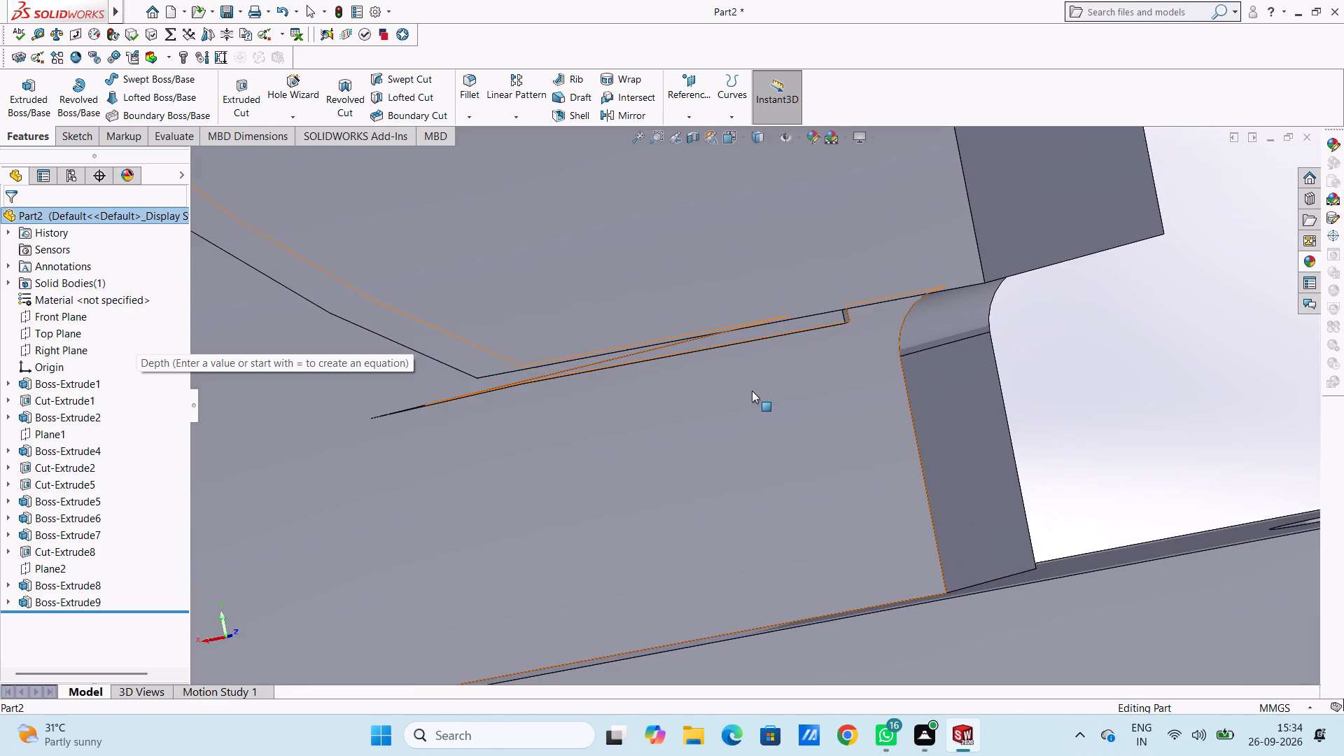
scroll(752, 391, up, 3)
middle_drag(752, 391, 815, 499)
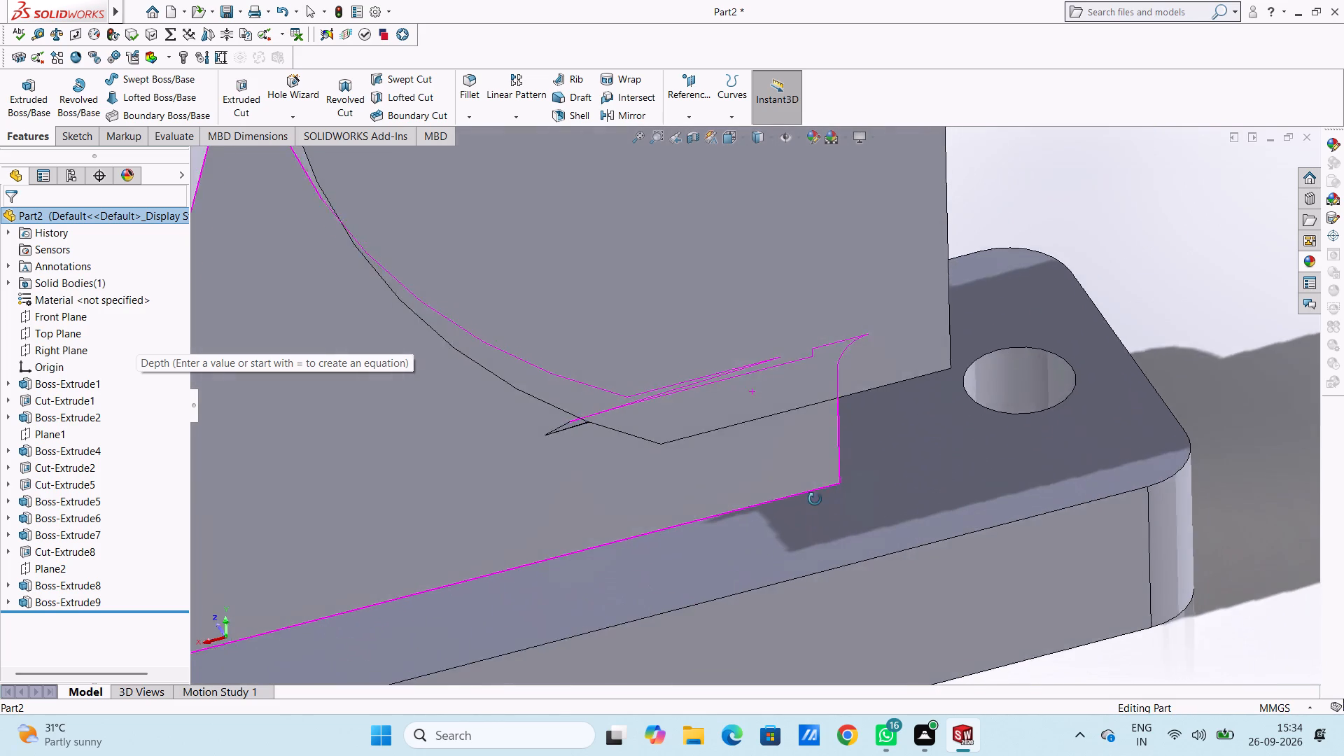
middle_drag(815, 499, 818, 552)
On the base plate's top face, sketch a corner rectangle about 21 mm by 6.5 mm from the support's bottom end corner toward the plate's long edge.
click(773, 535)
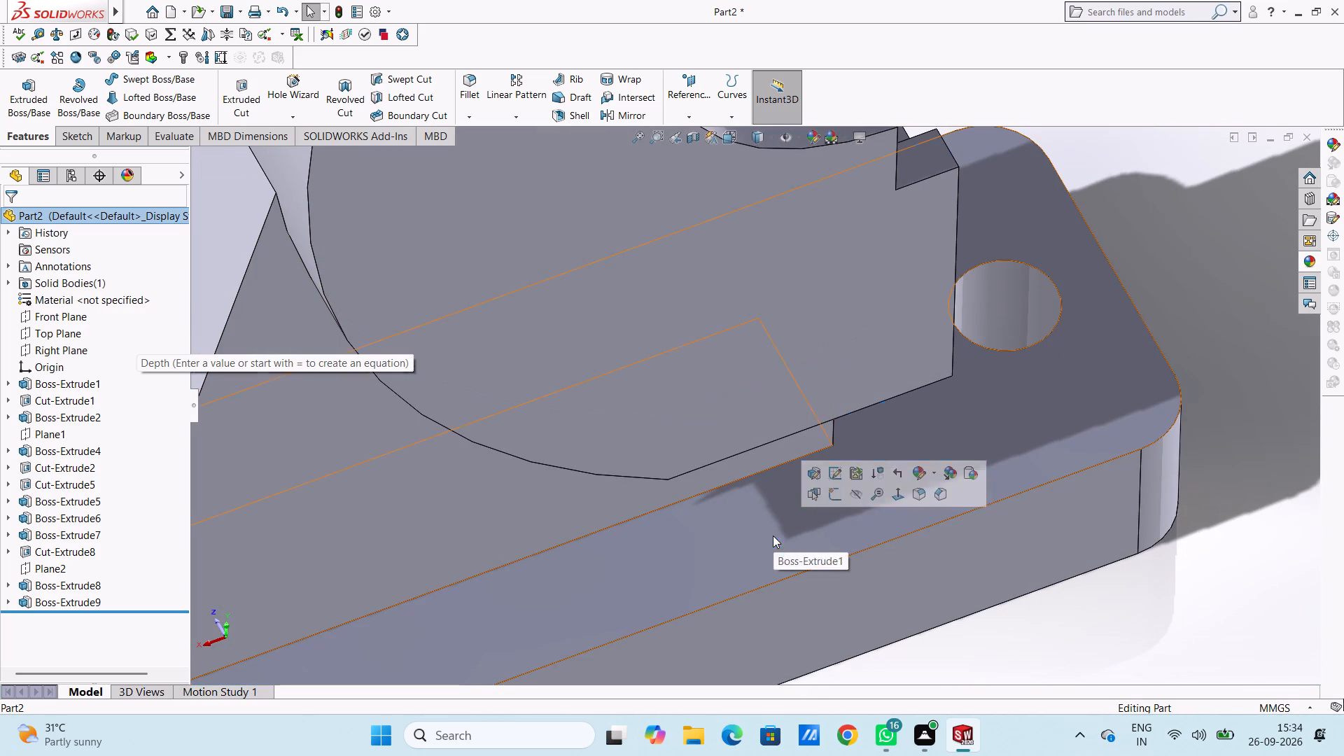
click(831, 498)
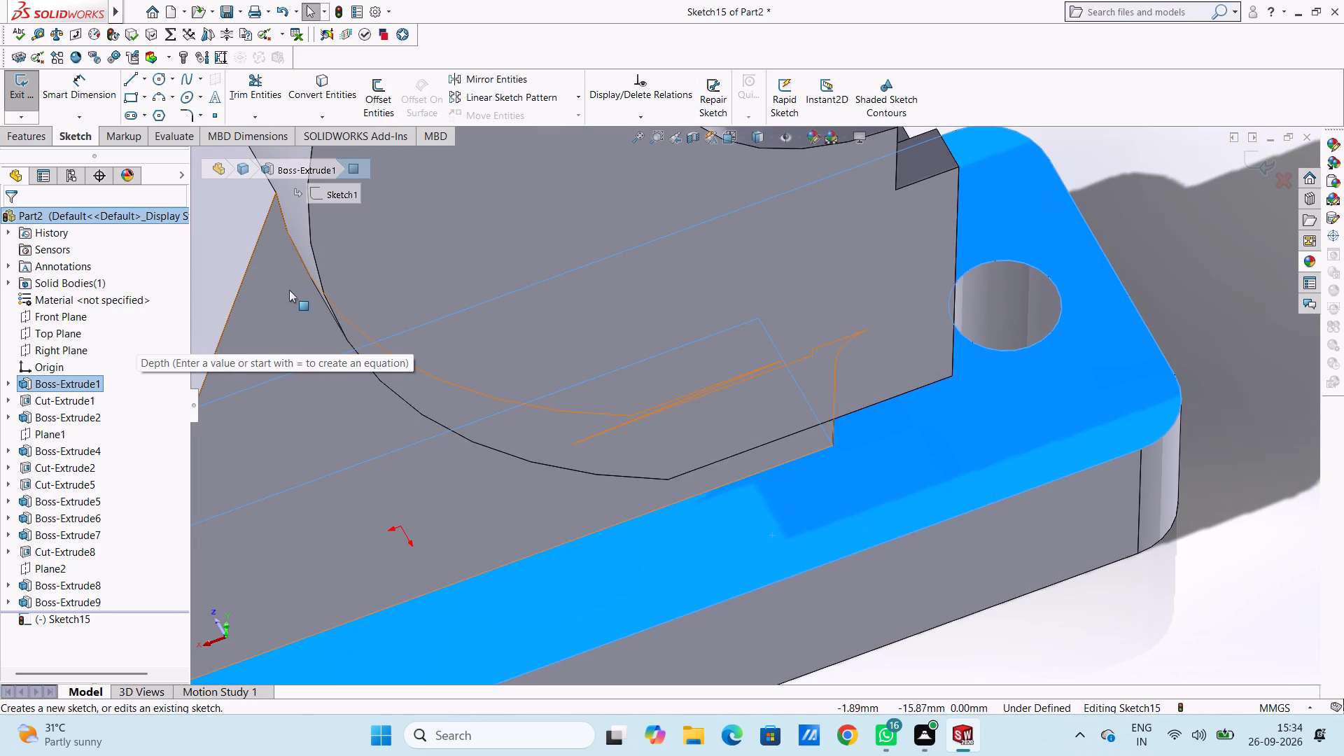
click(216, 227)
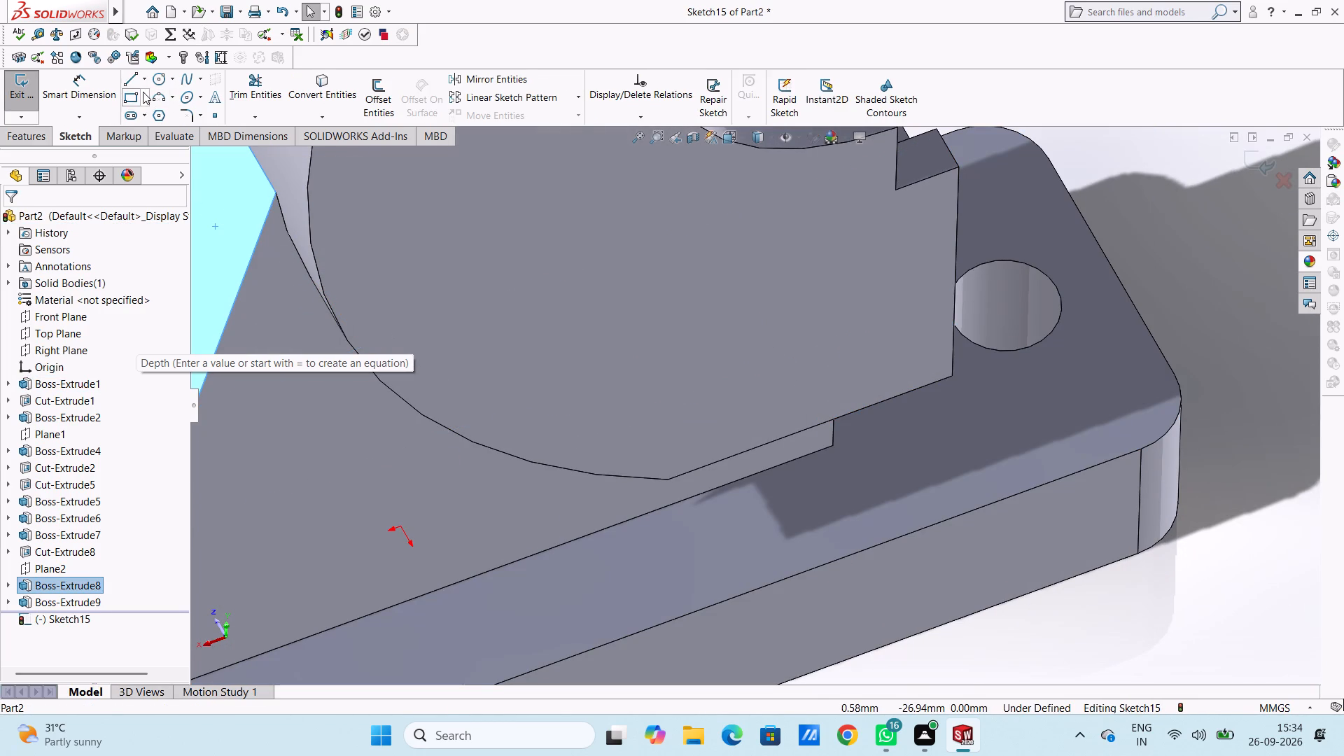
click(132, 99)
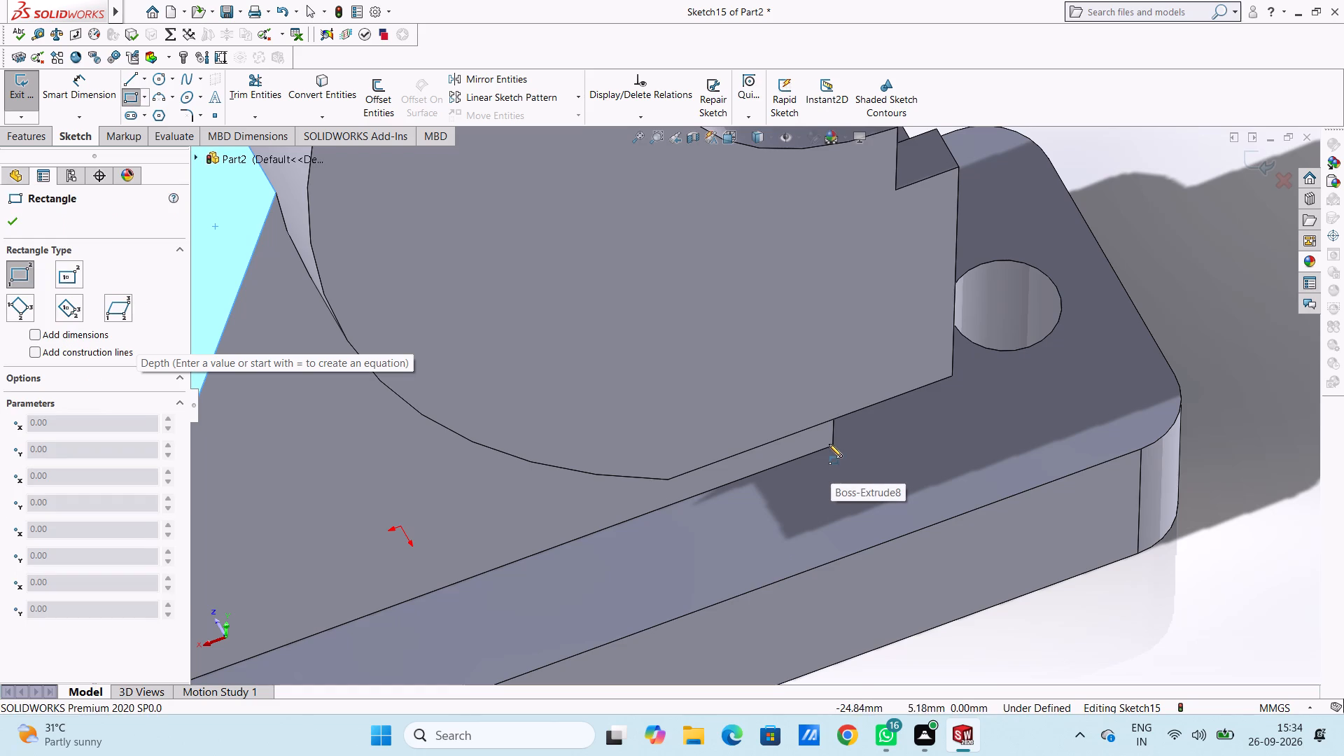
click(833, 446)
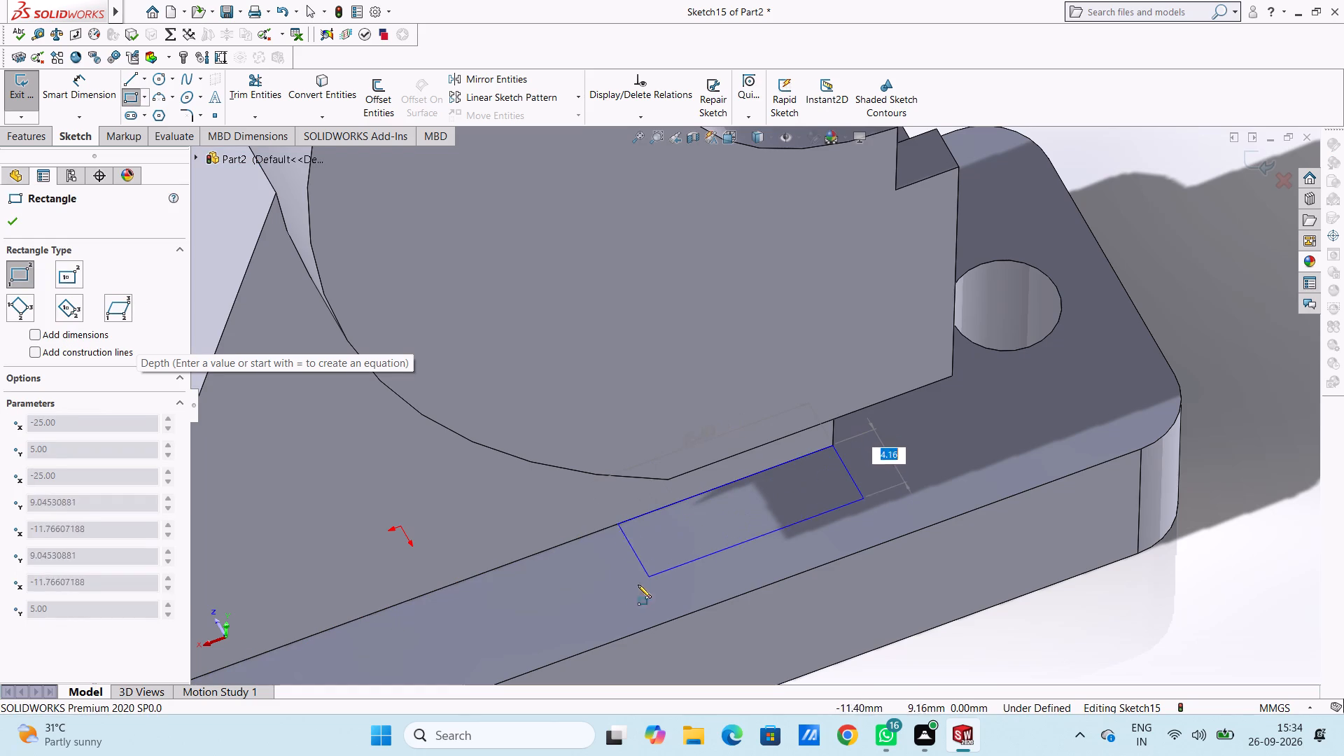
click(549, 649)
key(Escape)
key(Escape)
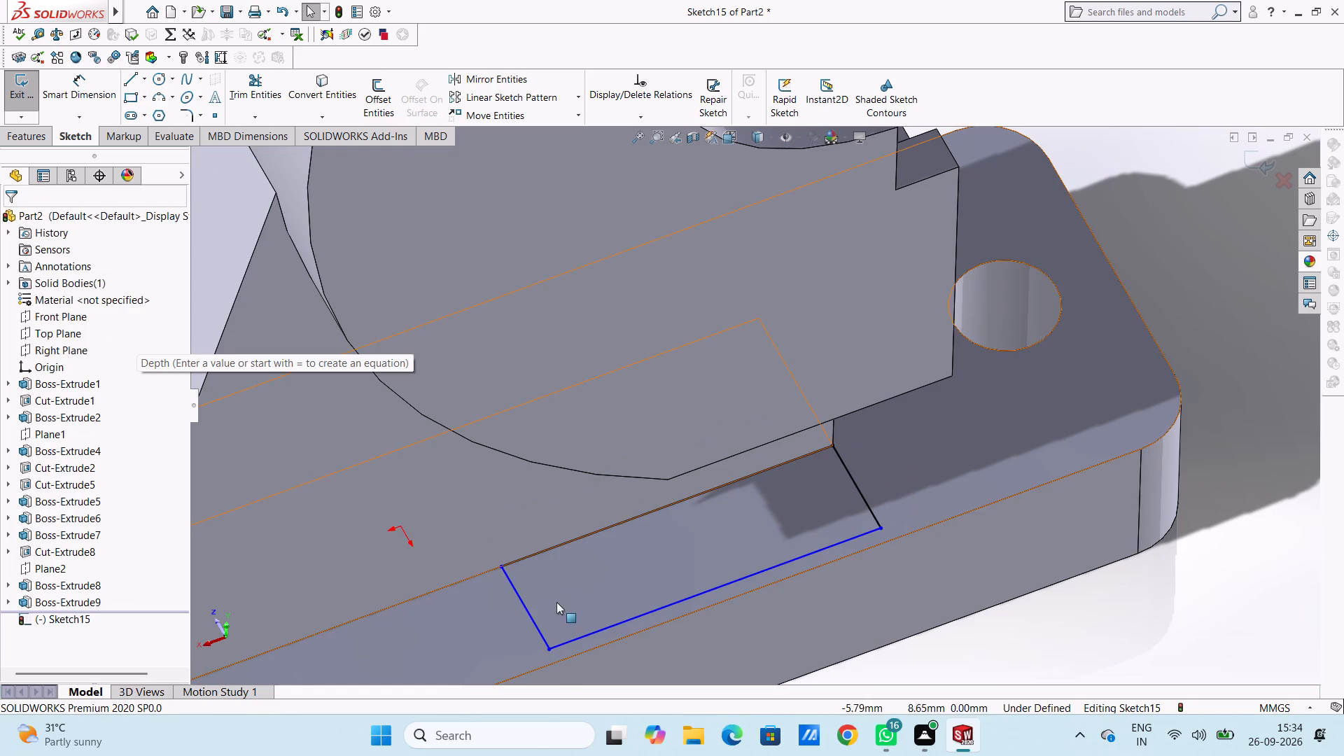
Cut-extrude the small rectangle upward from the base plate's top face with a blind depth of 10 mm in the reversed direction.
middle_drag(559, 599, 531, 328)
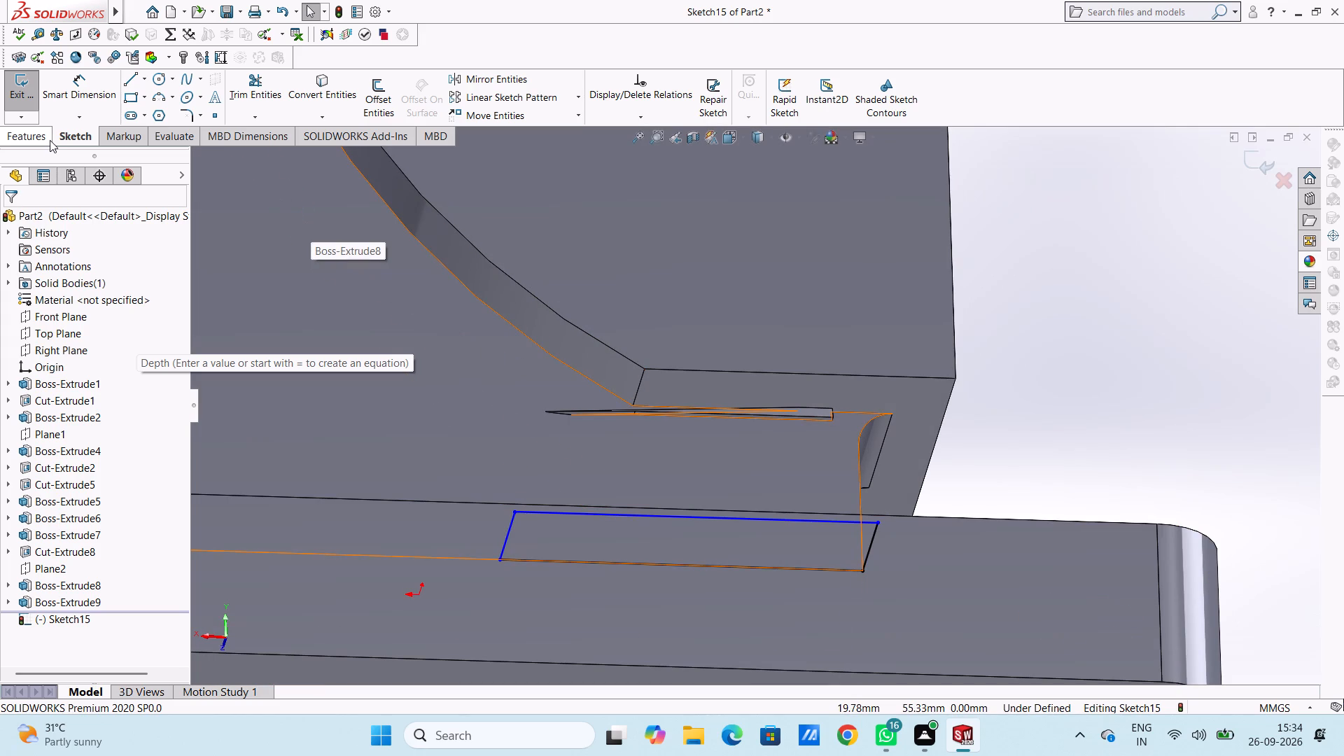
click(50, 139)
click(236, 85)
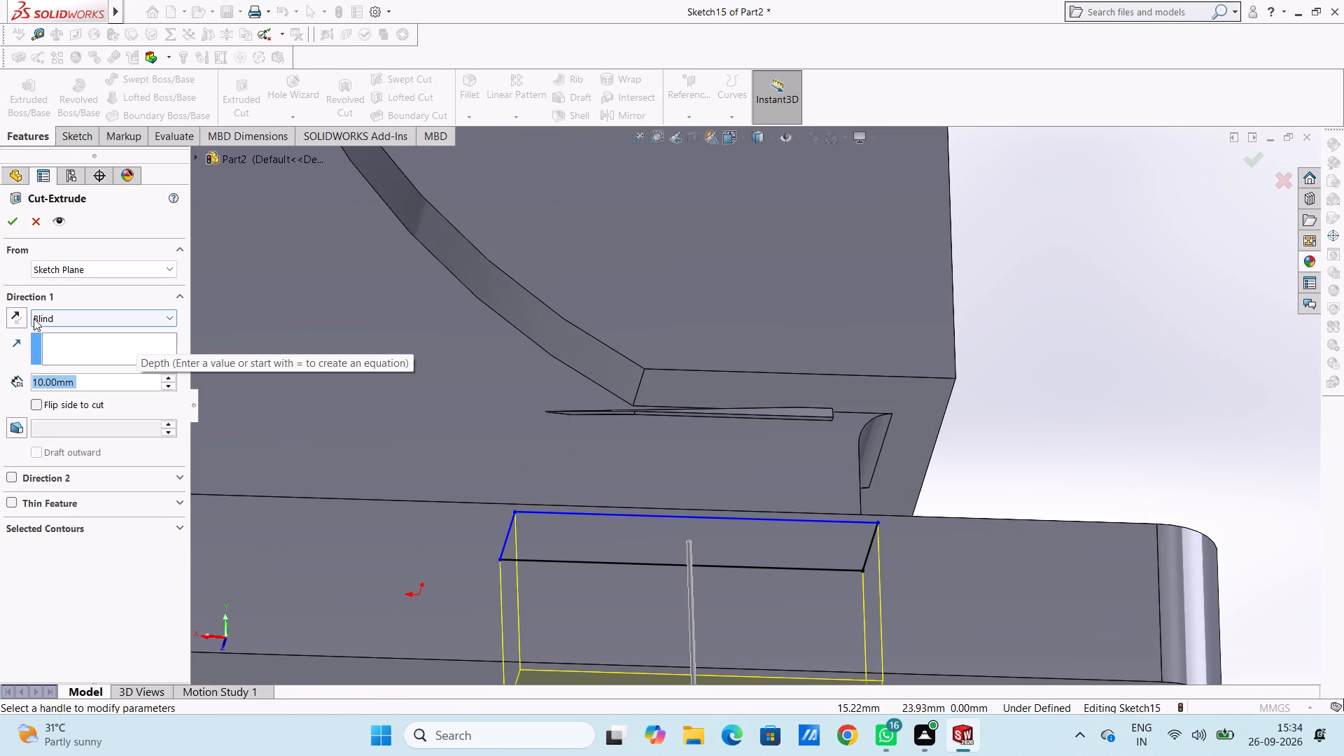
click(13, 311)
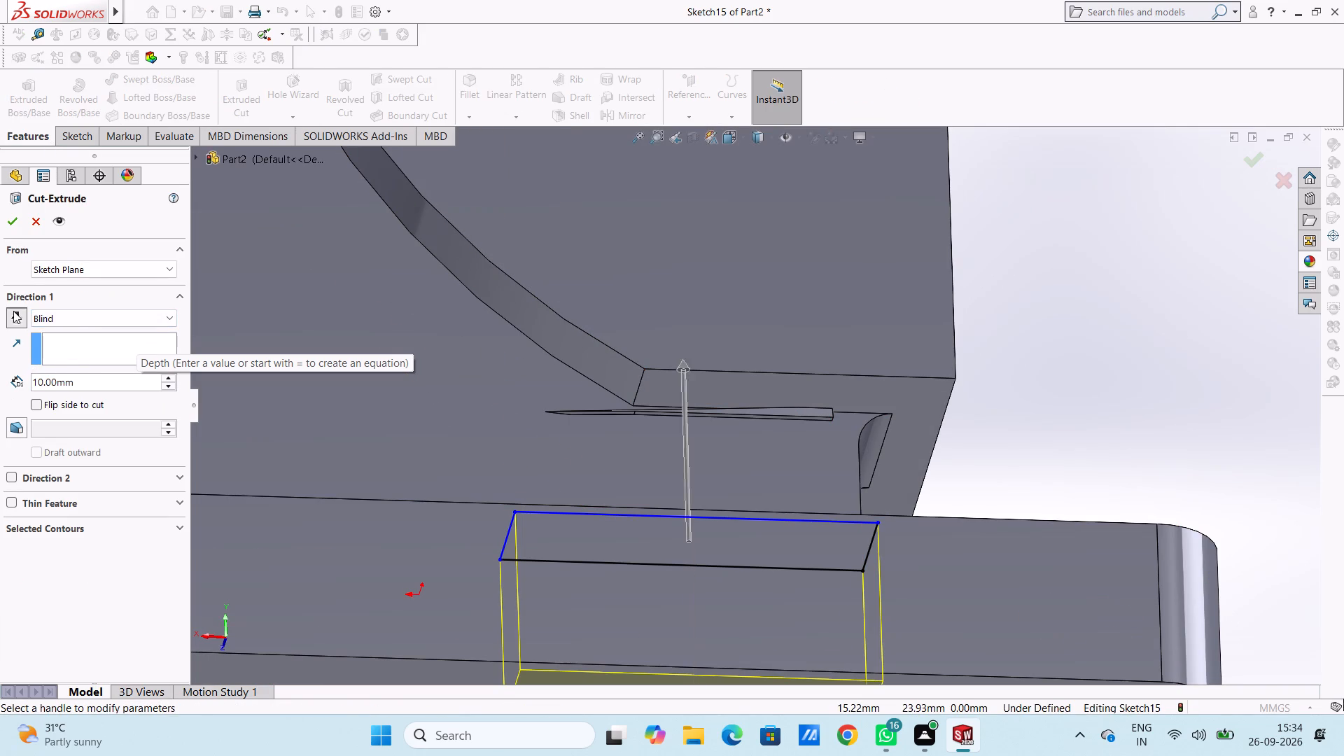
middle_drag(342, 234, 351, 360)
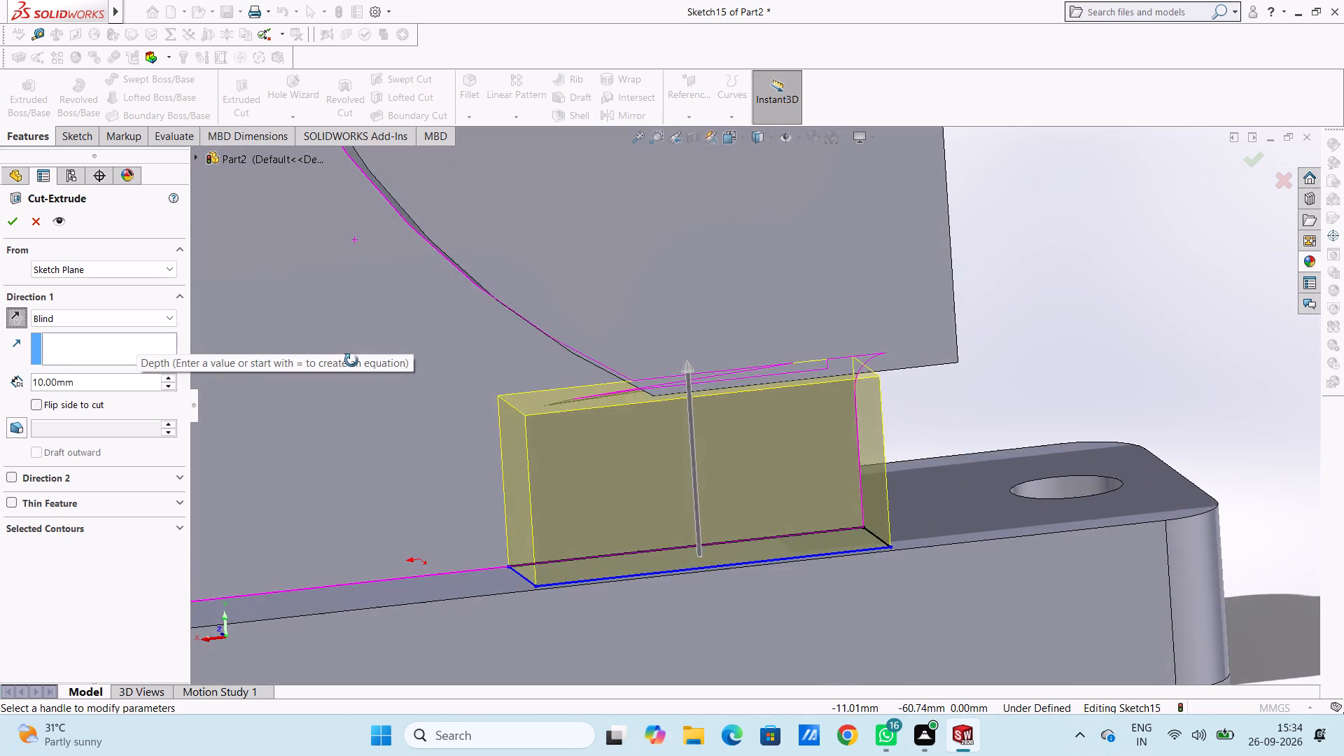
middle_drag(351, 360, 322, 337)
scroll(322, 337, up, 1)
click(13, 224)
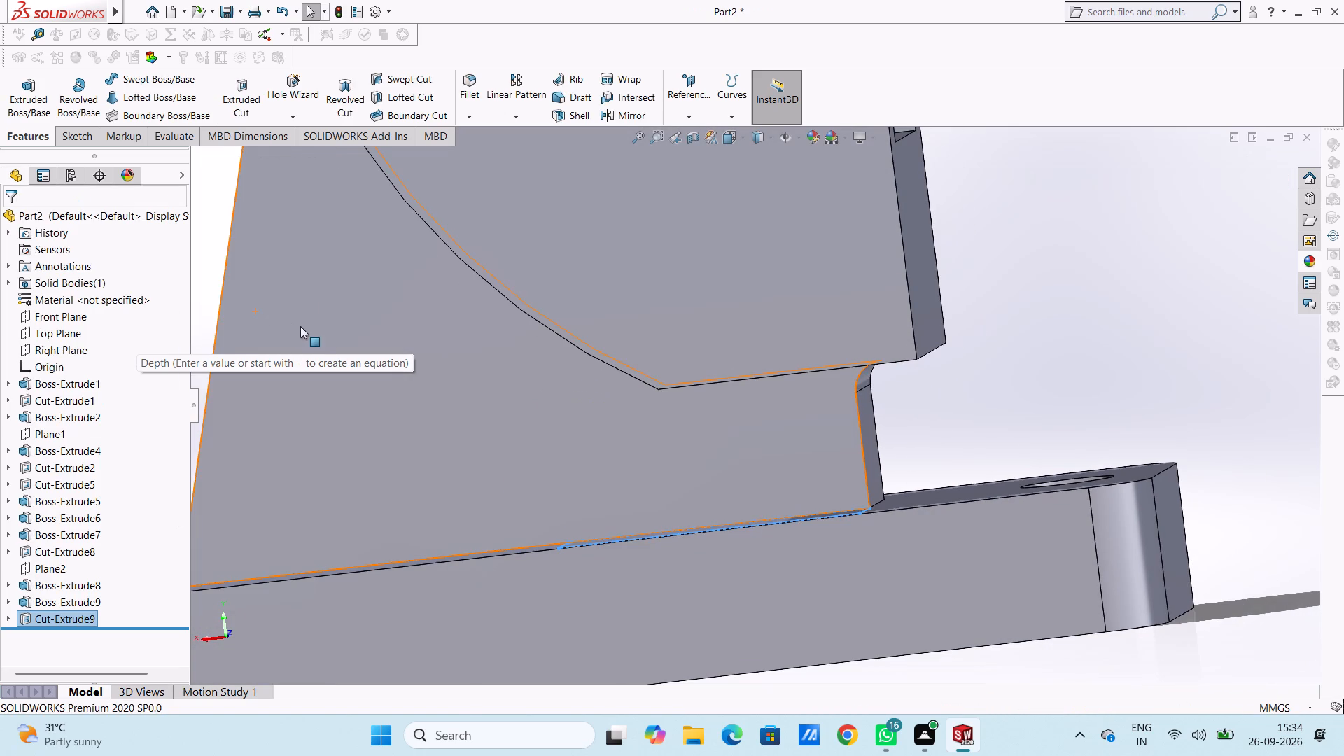
click(1021, 373)
middle_drag(1048, 356, 1052, 356)
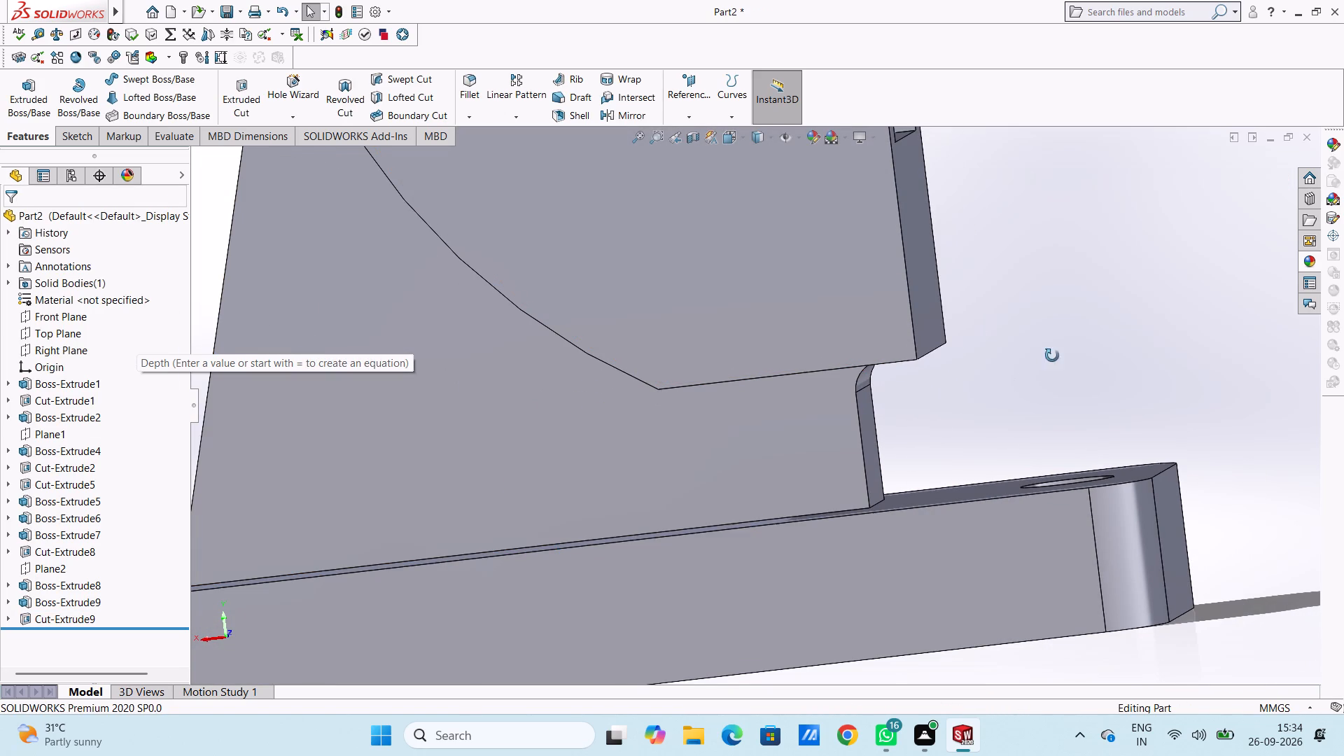
middle_drag(1052, 356, 974, 325)
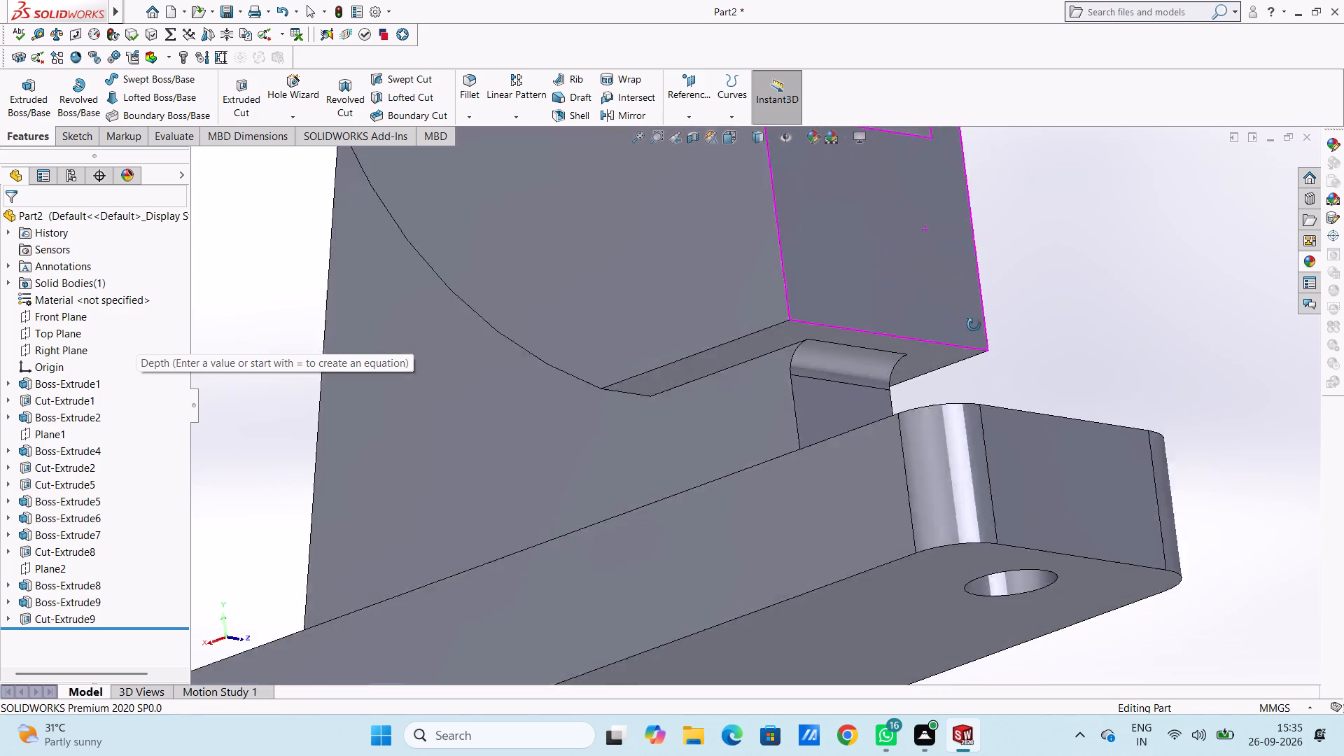
Apply a 2 mm symmetric fillet to the four edges where the support meets the base plate's top face.
middle_drag(974, 325, 827, 373)
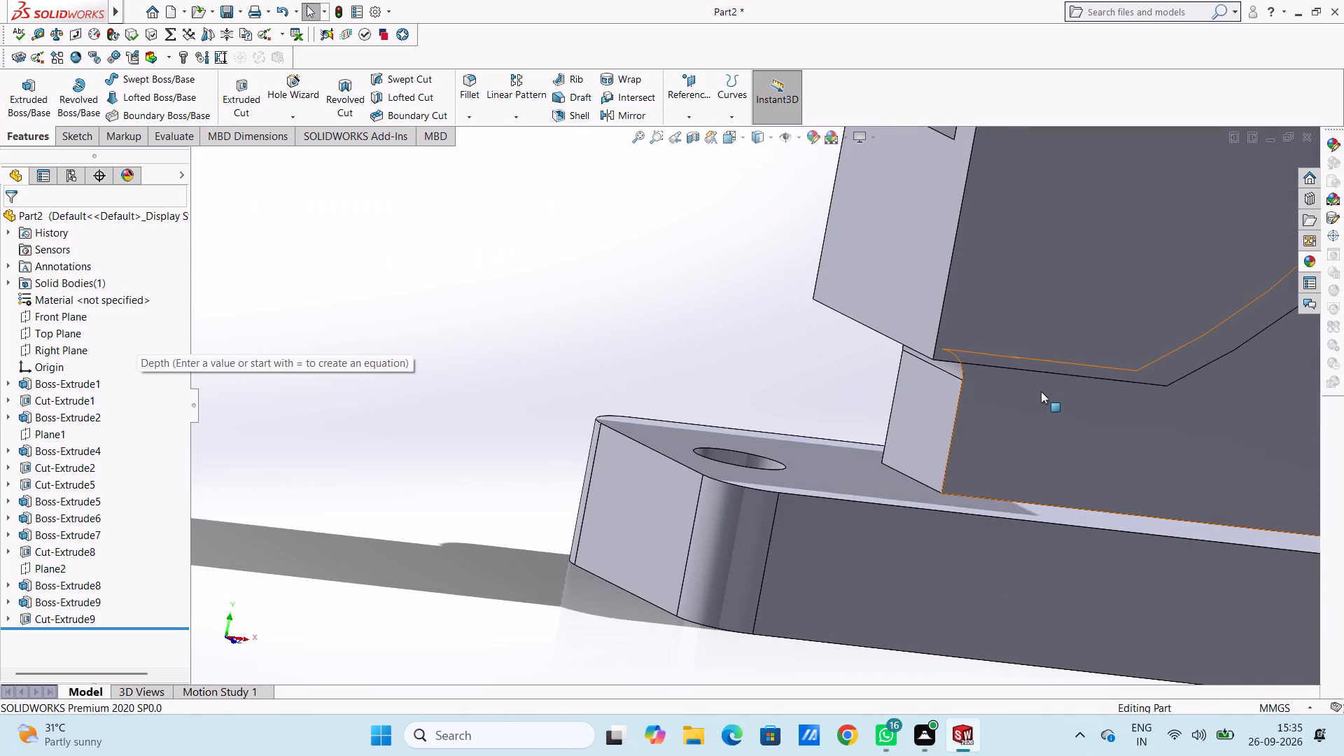
scroll(1041, 391, up, 1)
scroll(1060, 405, down, 6)
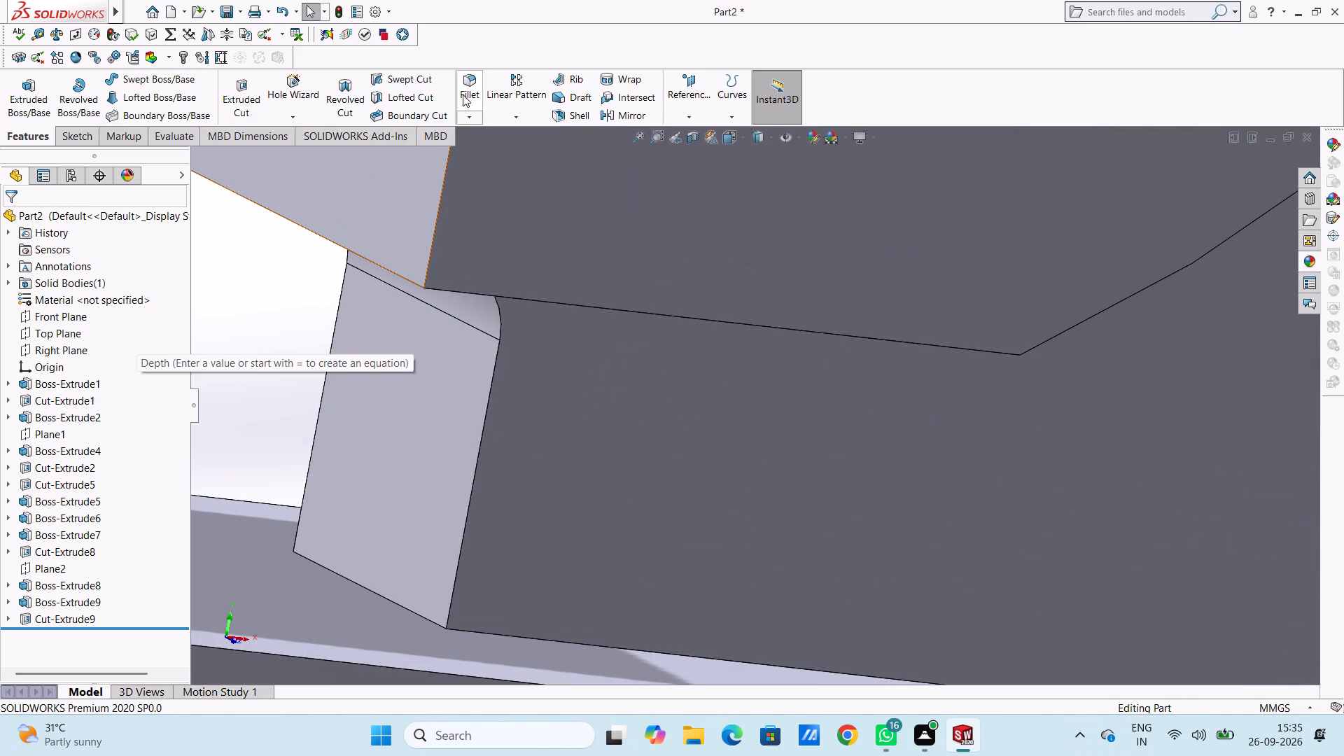
click(467, 80)
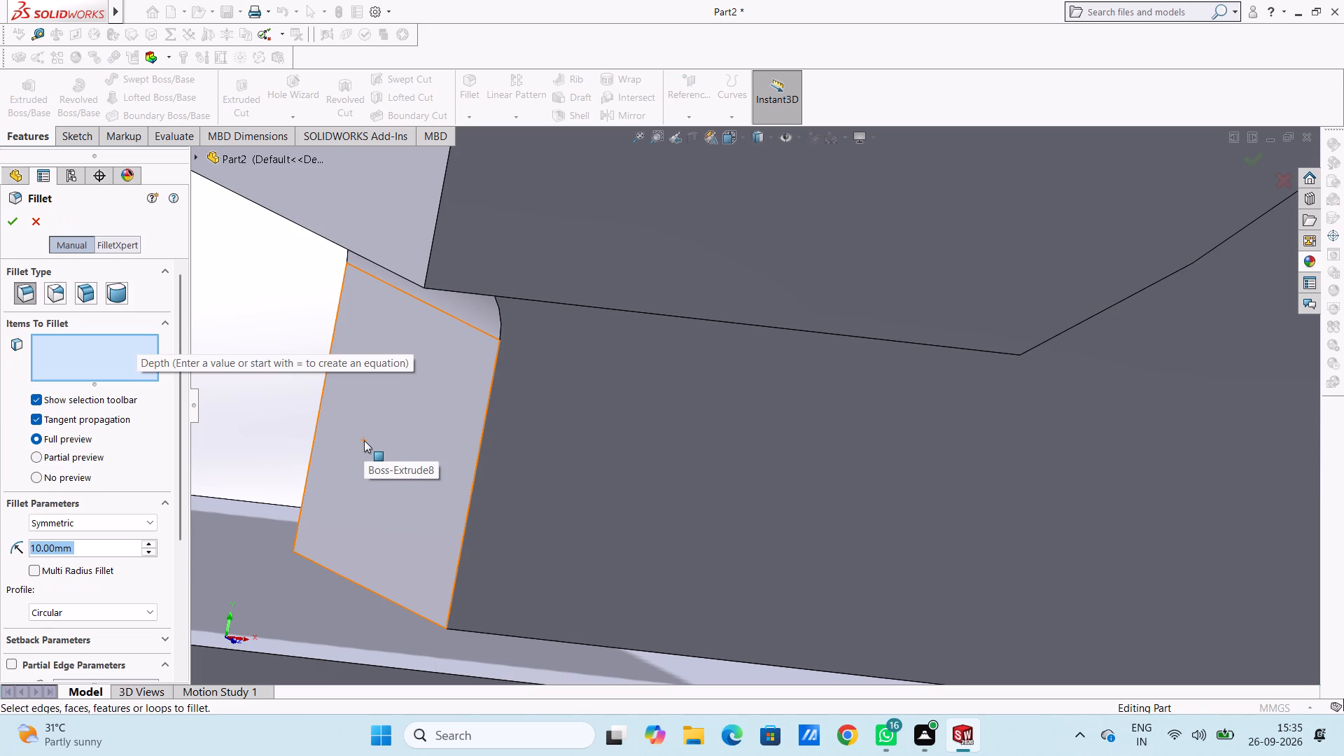
click(366, 591)
key(2)
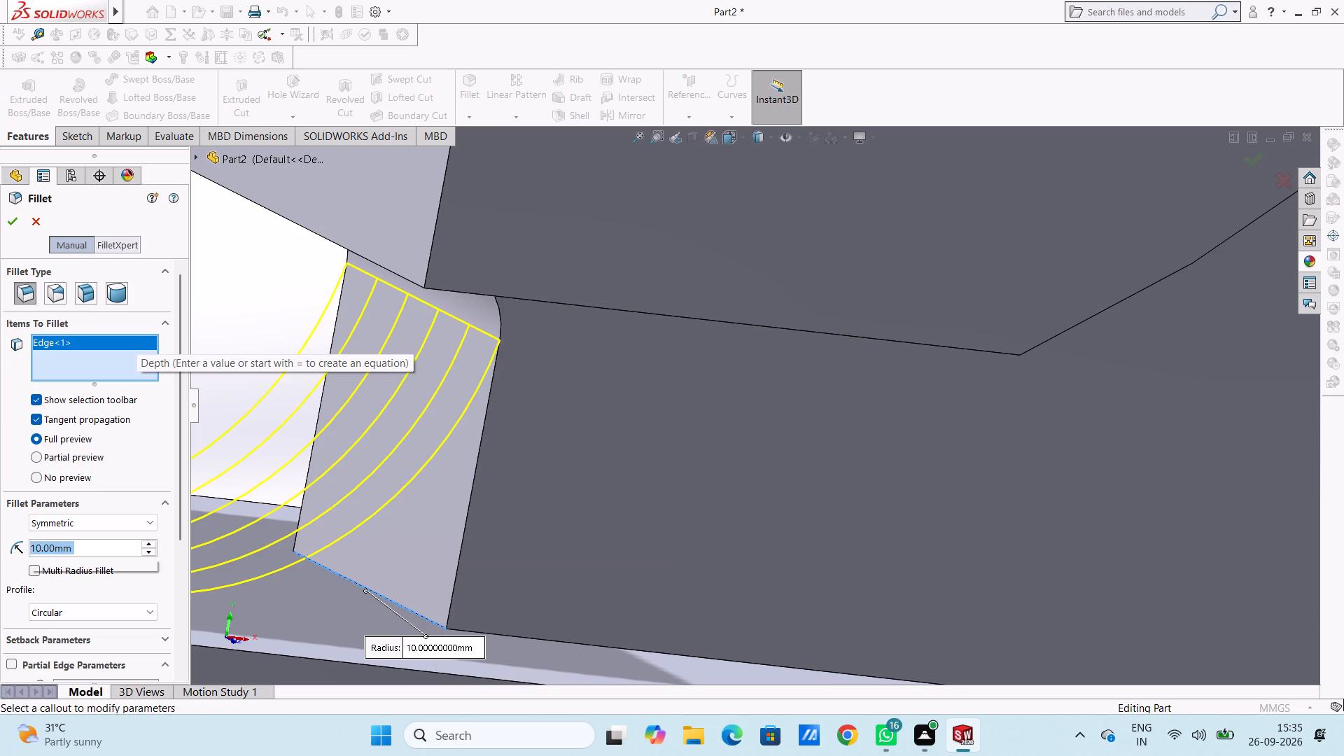
key(Return)
scroll(366, 591, up, 7)
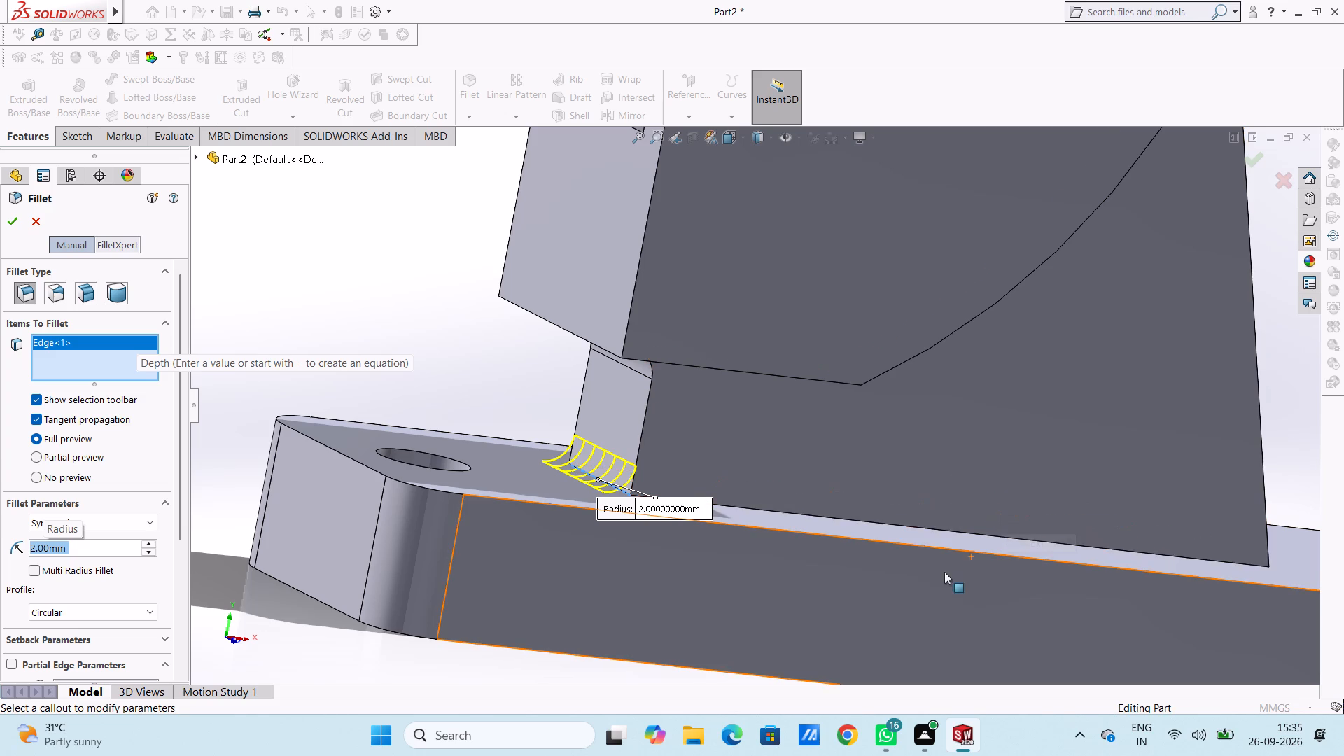
click(923, 529)
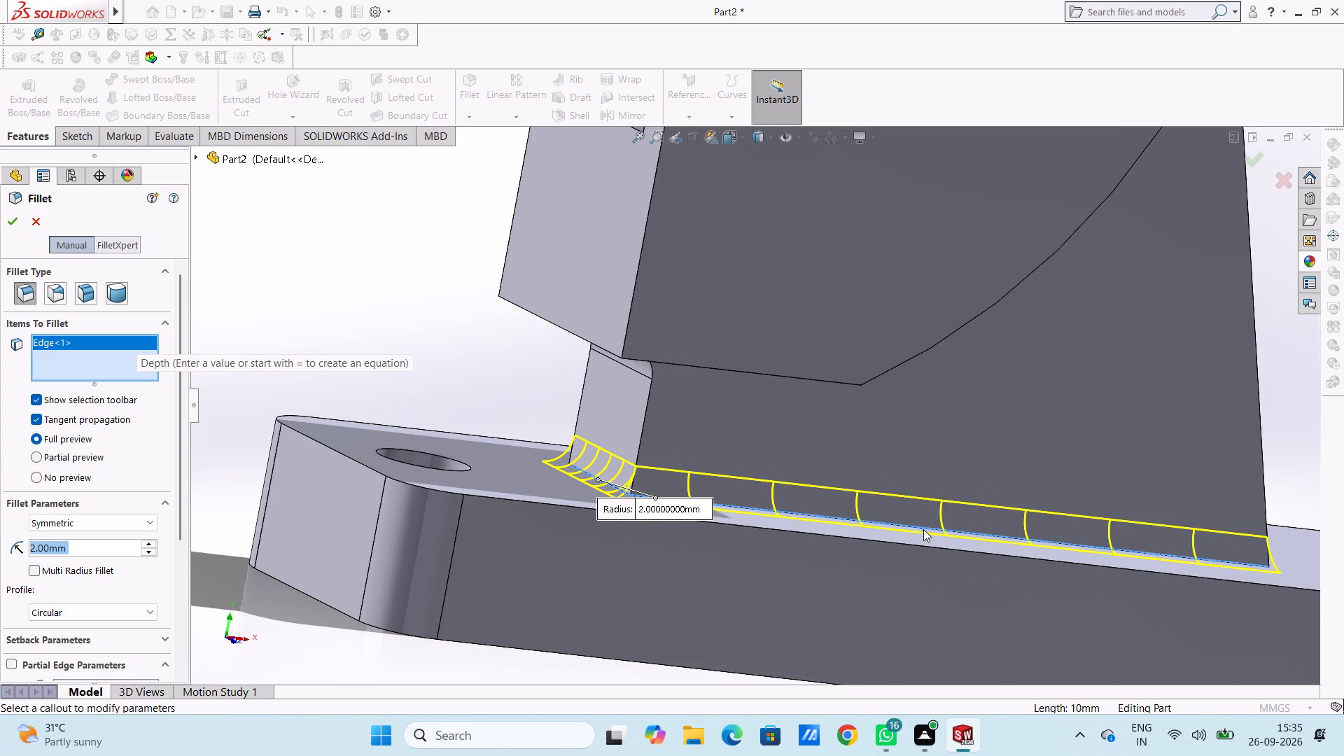
scroll(923, 529, up, 4)
middle_drag(1002, 413, 855, 471)
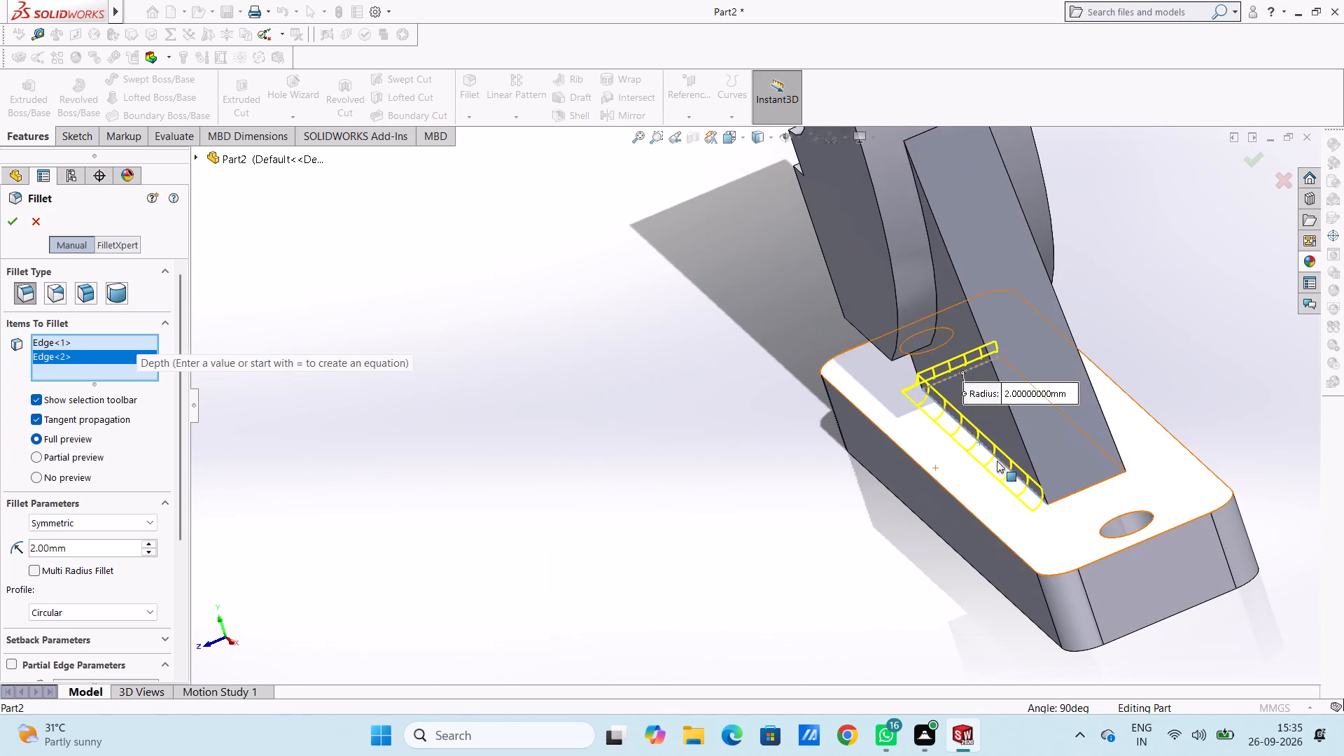
click(1086, 489)
middle_drag(1120, 349, 1070, 379)
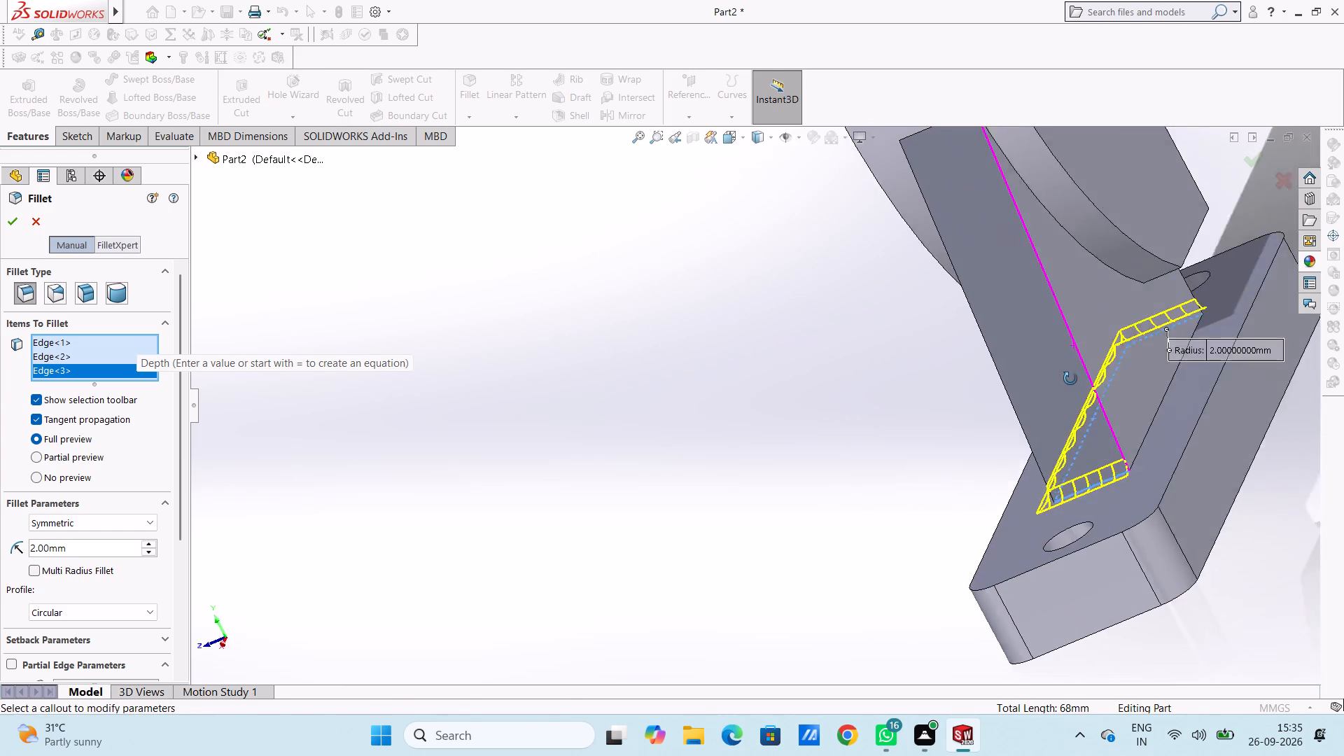
middle_drag(1070, 379, 1070, 380)
scroll(1207, 316, down, 4)
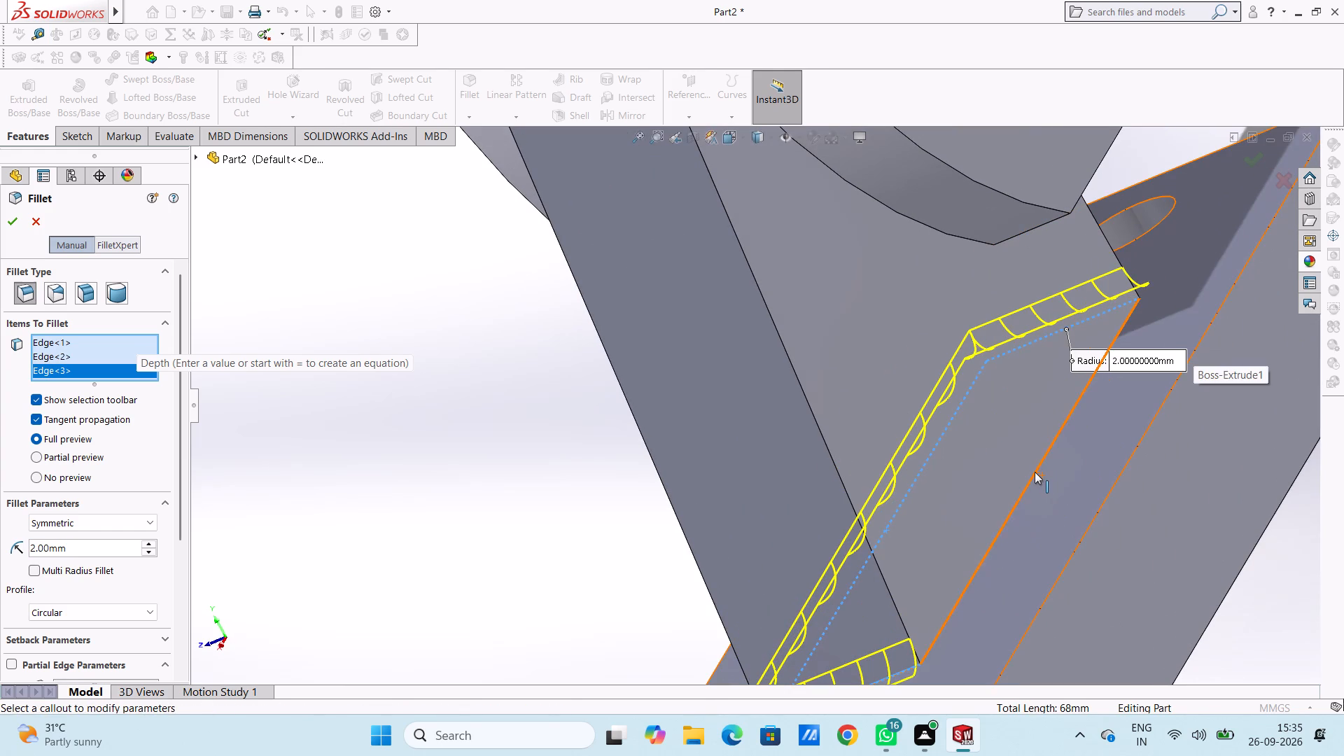
click(1035, 472)
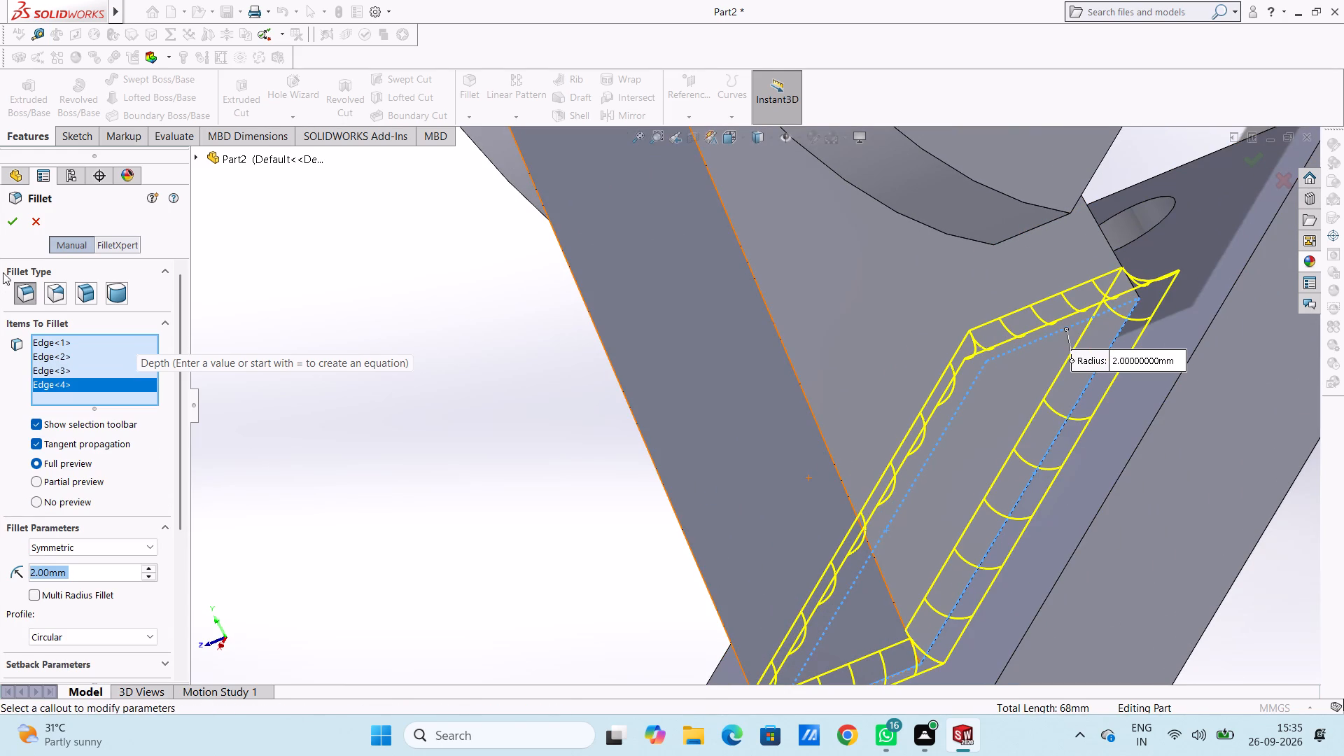
click(6, 225)
click(386, 309)
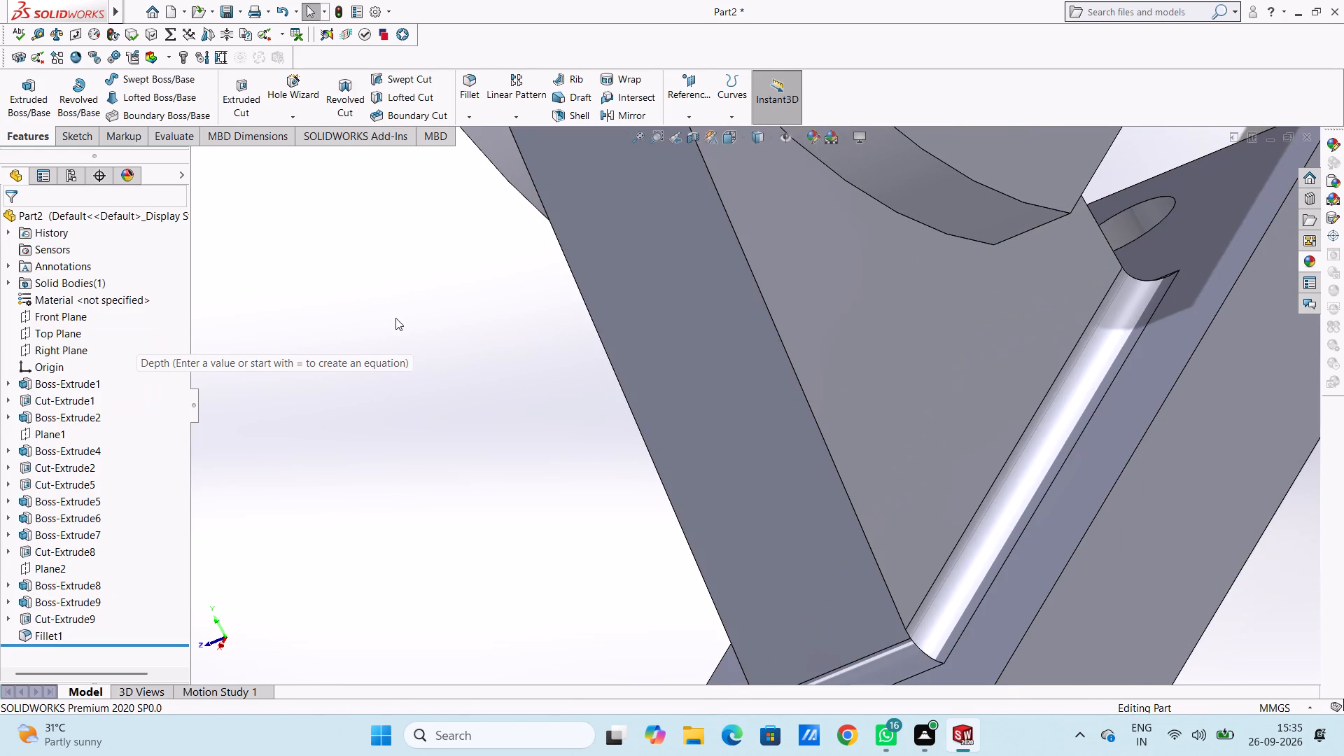
Examine the filleted support and the whole bracket from isometric, underside, rear and front views.
scroll(395, 318, up, 5)
middle_drag(407, 365, 573, 371)
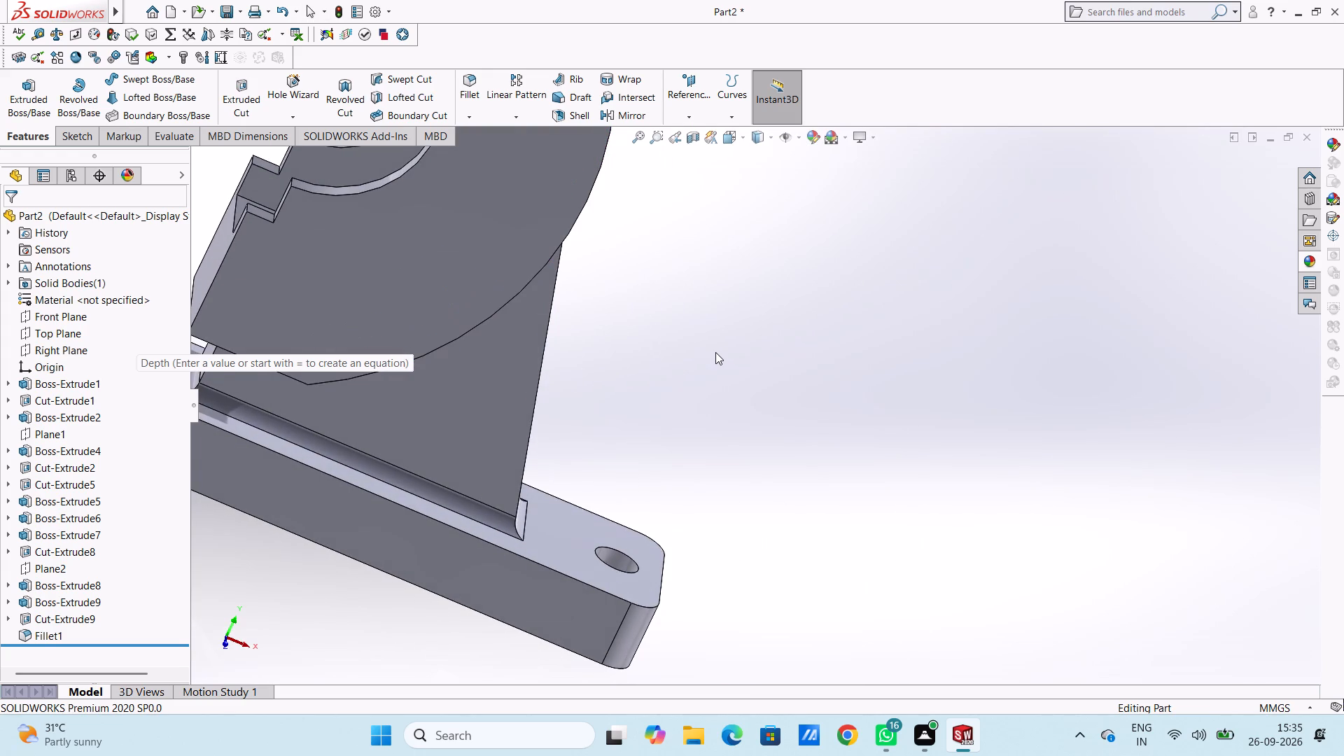
key(ctrl+7)
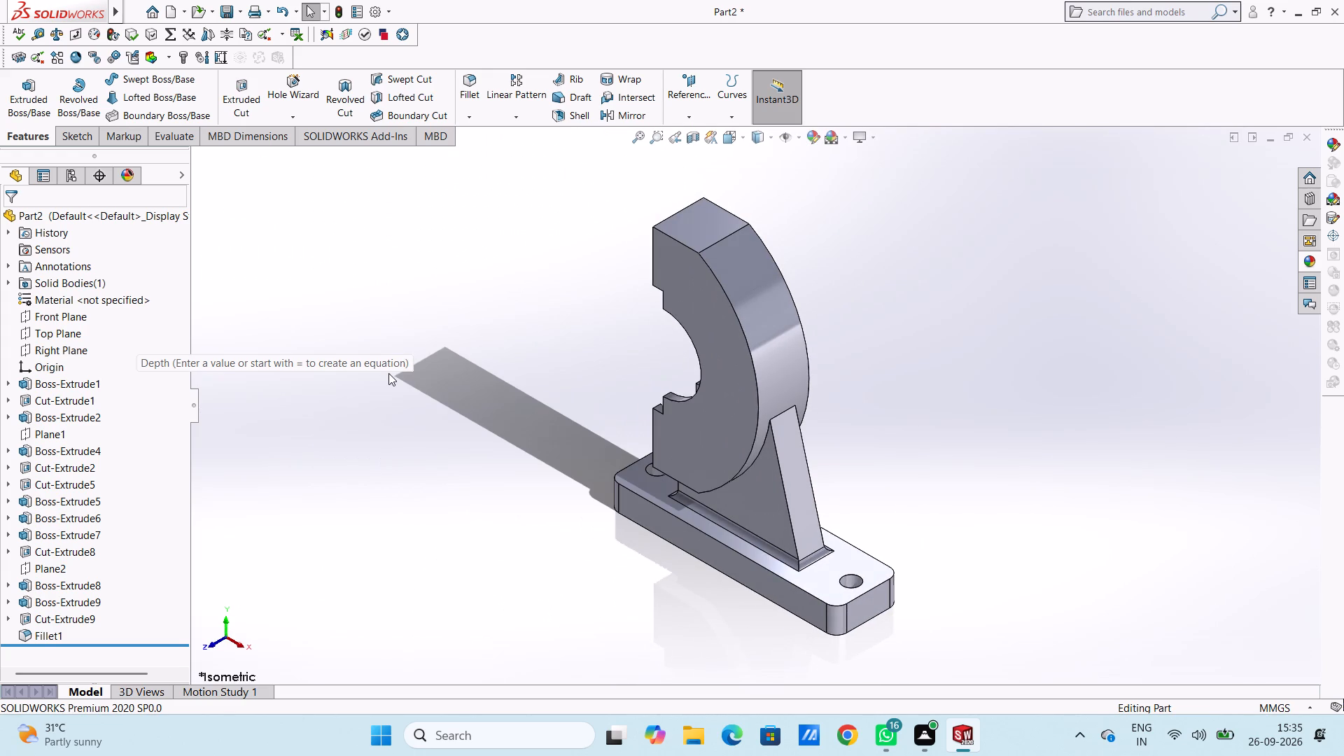
middle_drag(417, 398, 626, 569)
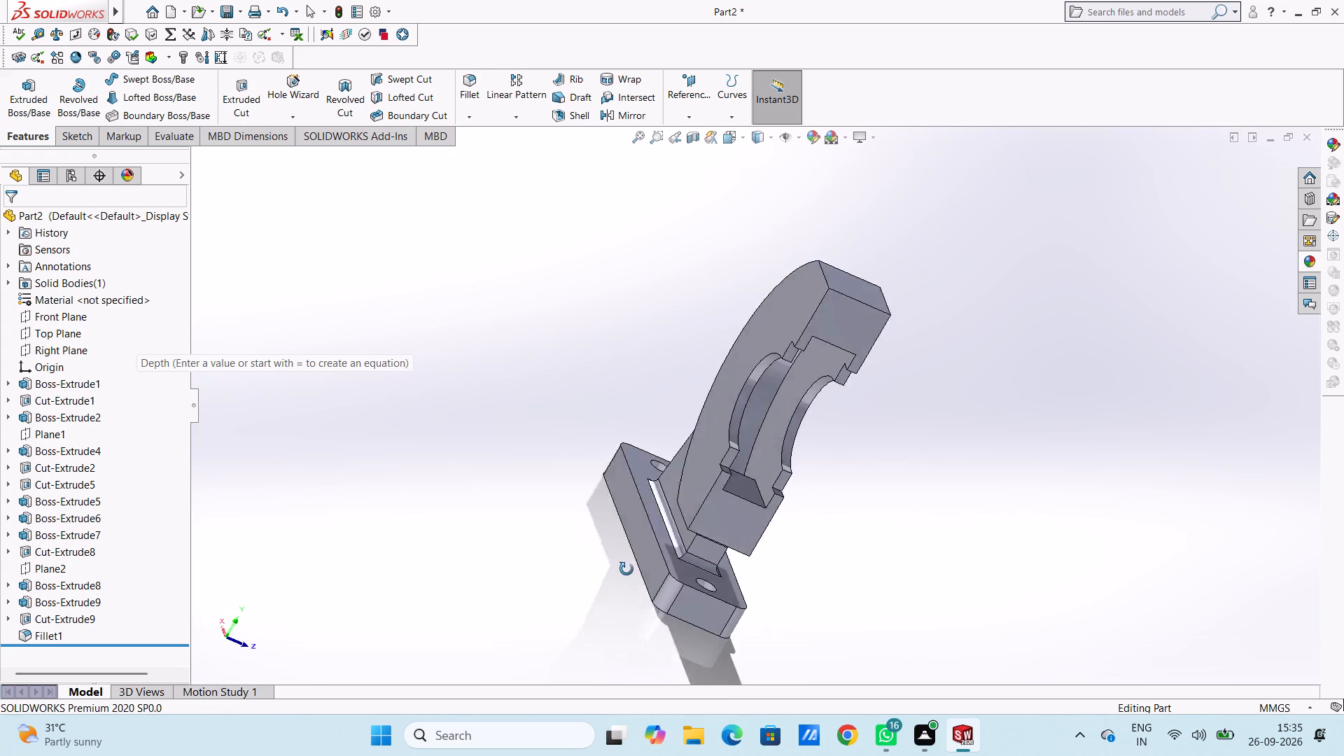
middle_drag(626, 569, 365, 404)
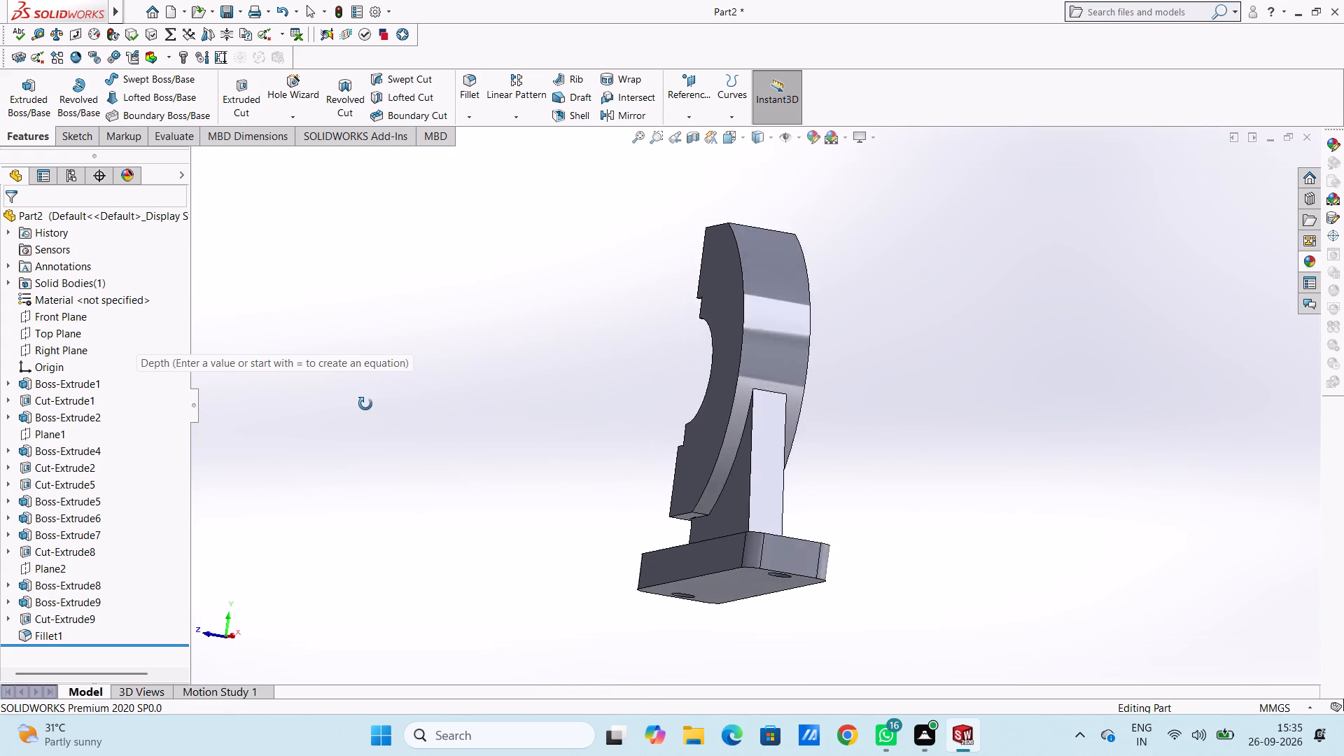
middle_drag(365, 404, 829, 649)
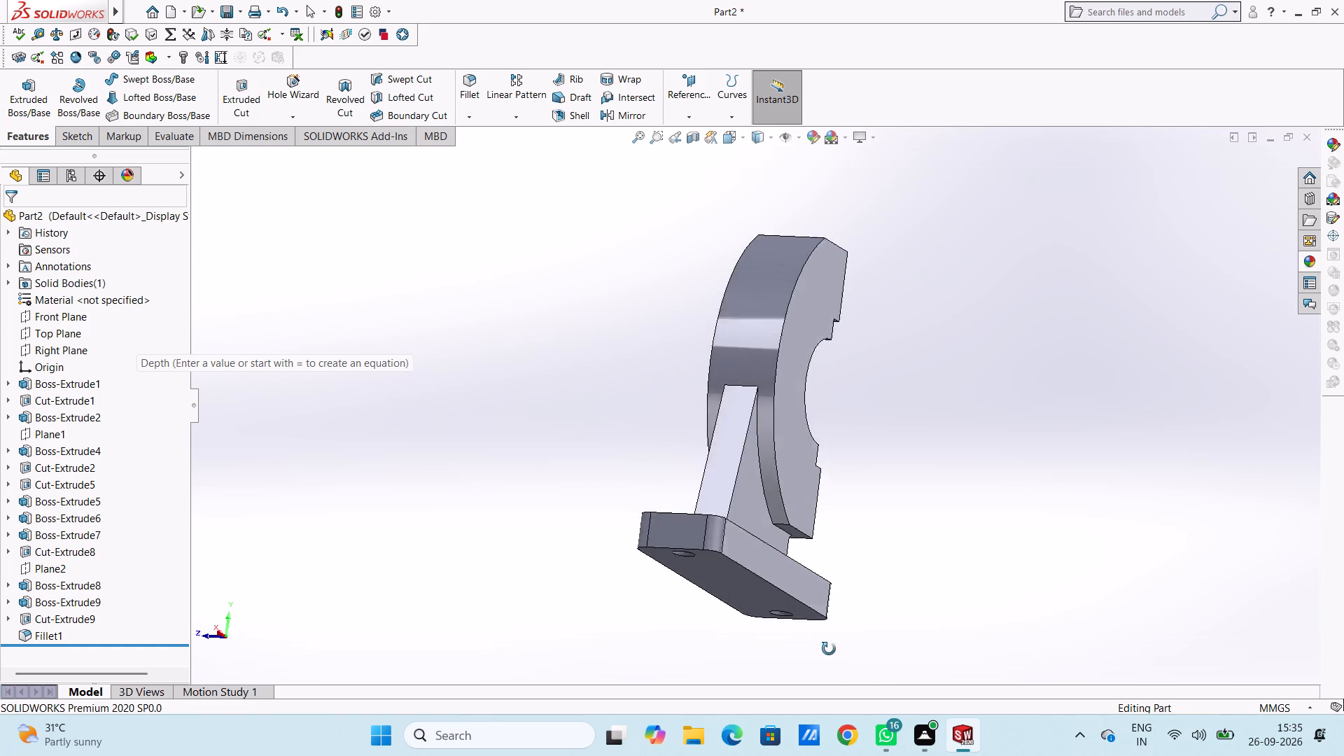
middle_drag(829, 649, 622, 614)
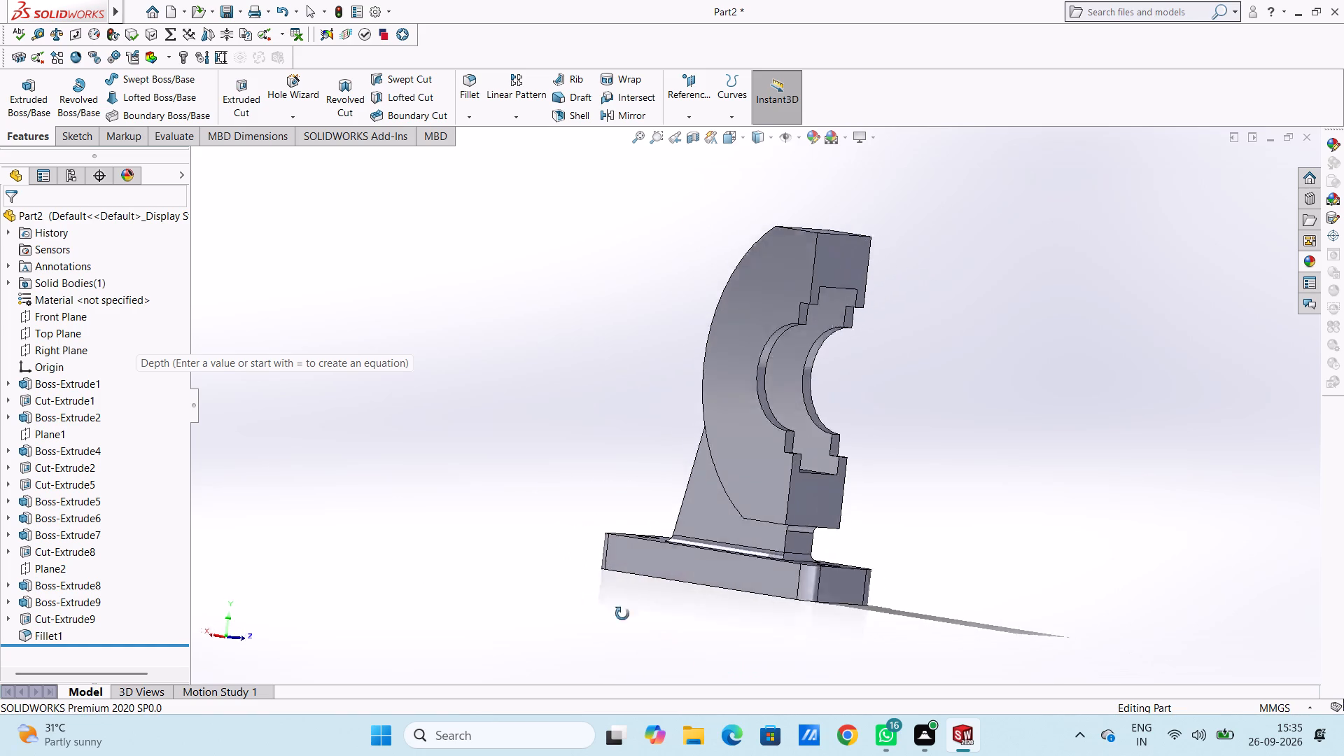
middle_drag(622, 614, 466, 575)
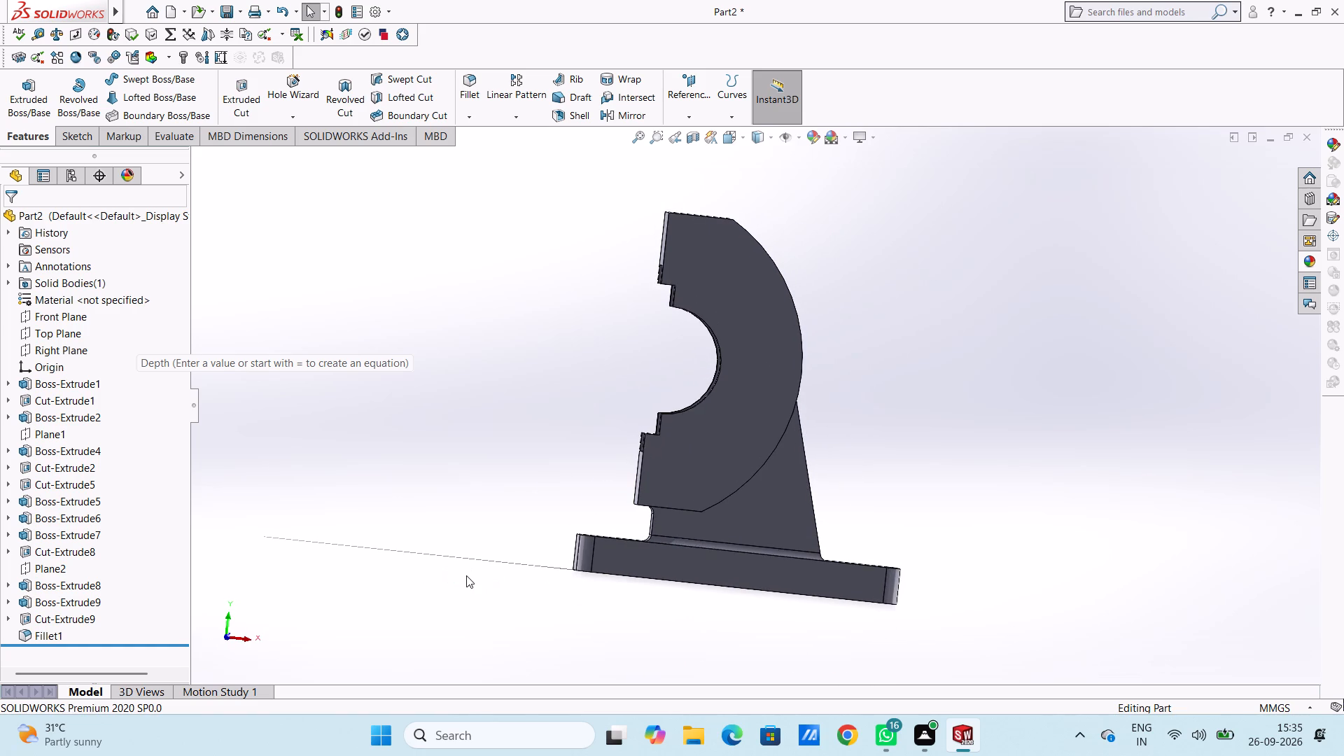
key(ctrl+1)
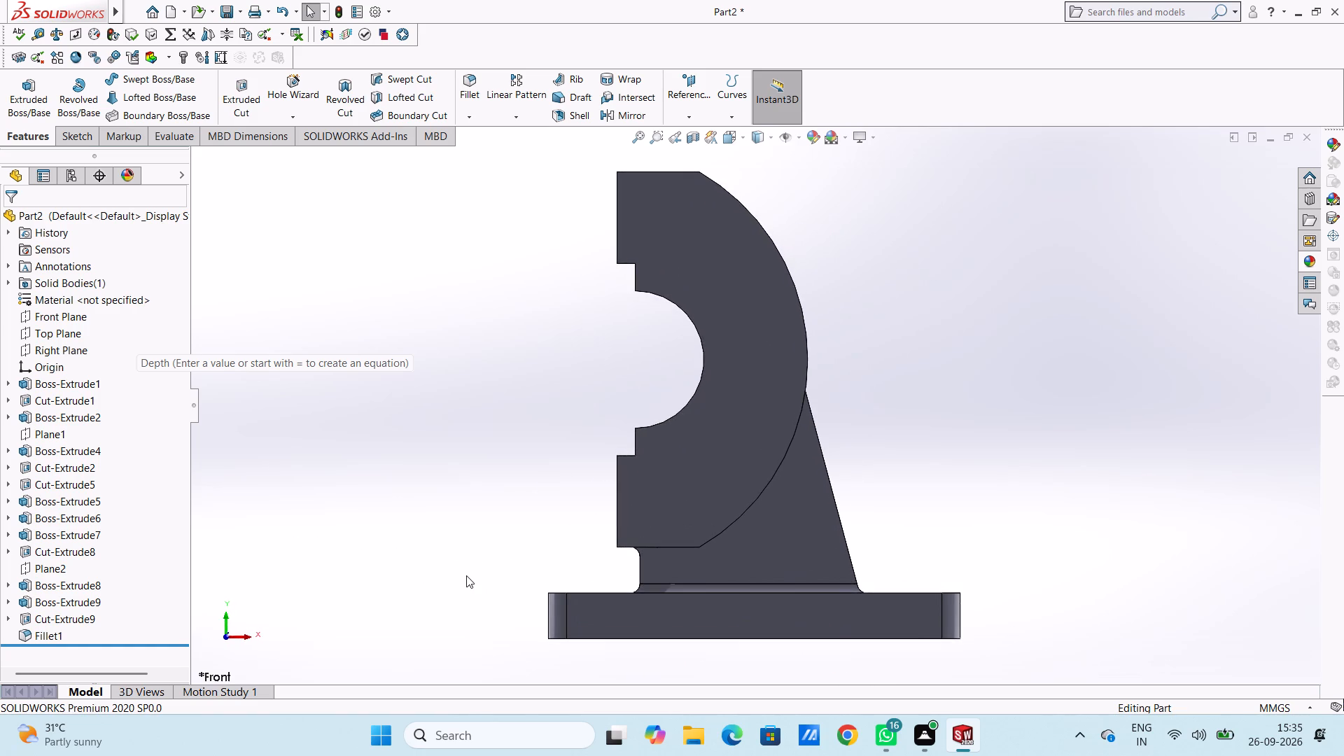
On the curved body's flat end face, sketch two 3 mm radius circles vertically in line with the origin, about 96 mm and 27 mm above it.
key(ctrl+3)
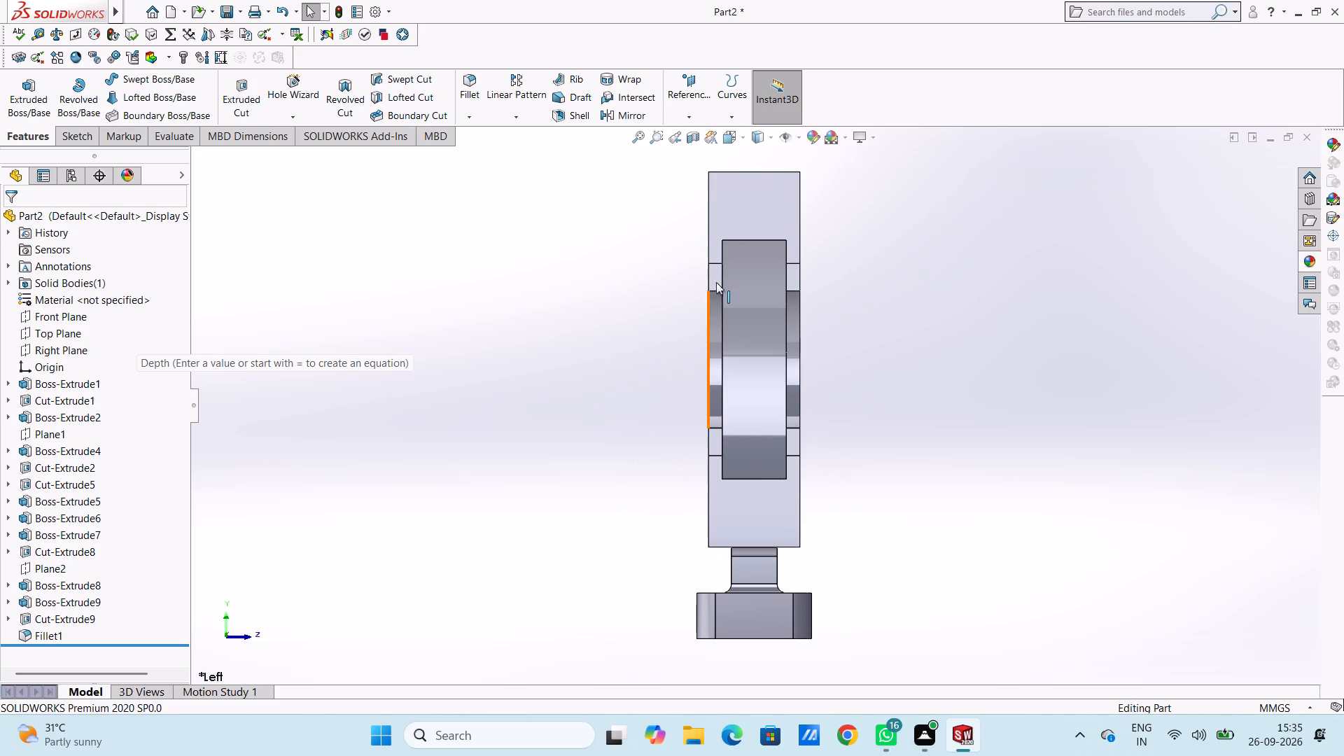
click(764, 204)
click(825, 166)
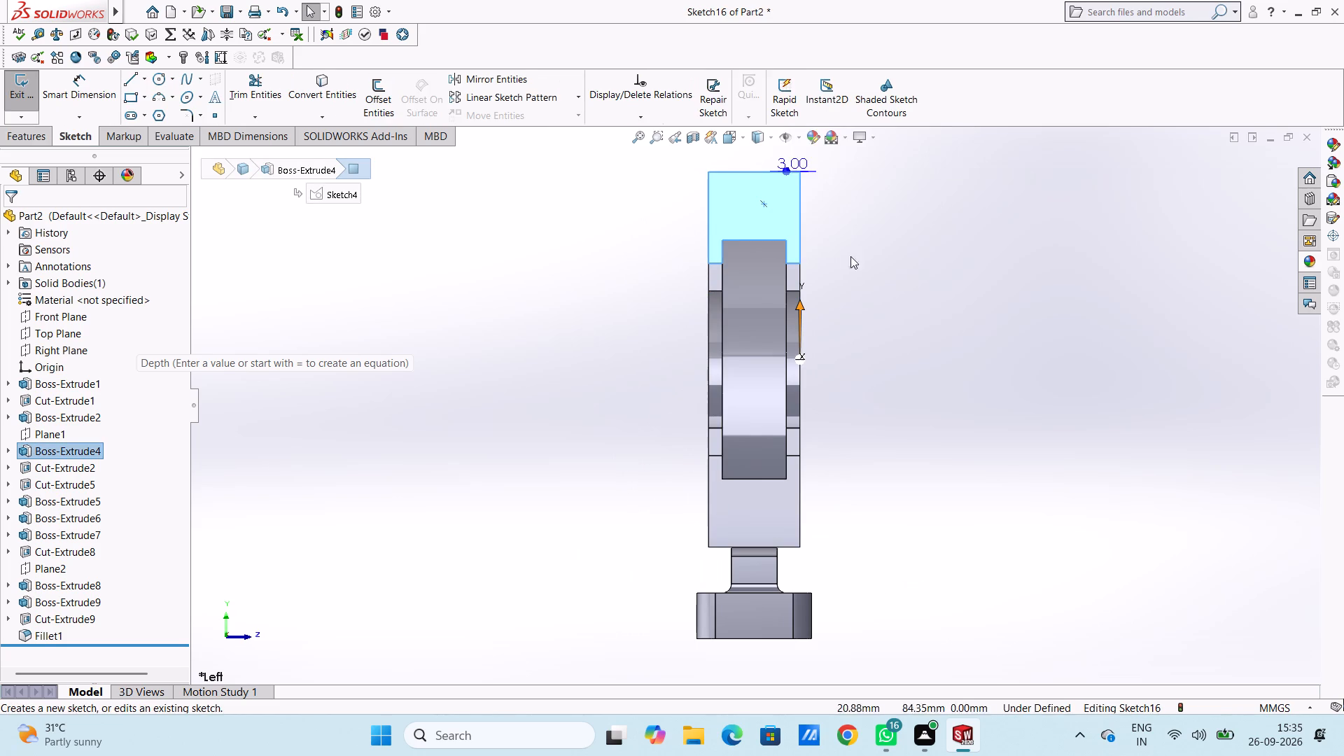
click(856, 274)
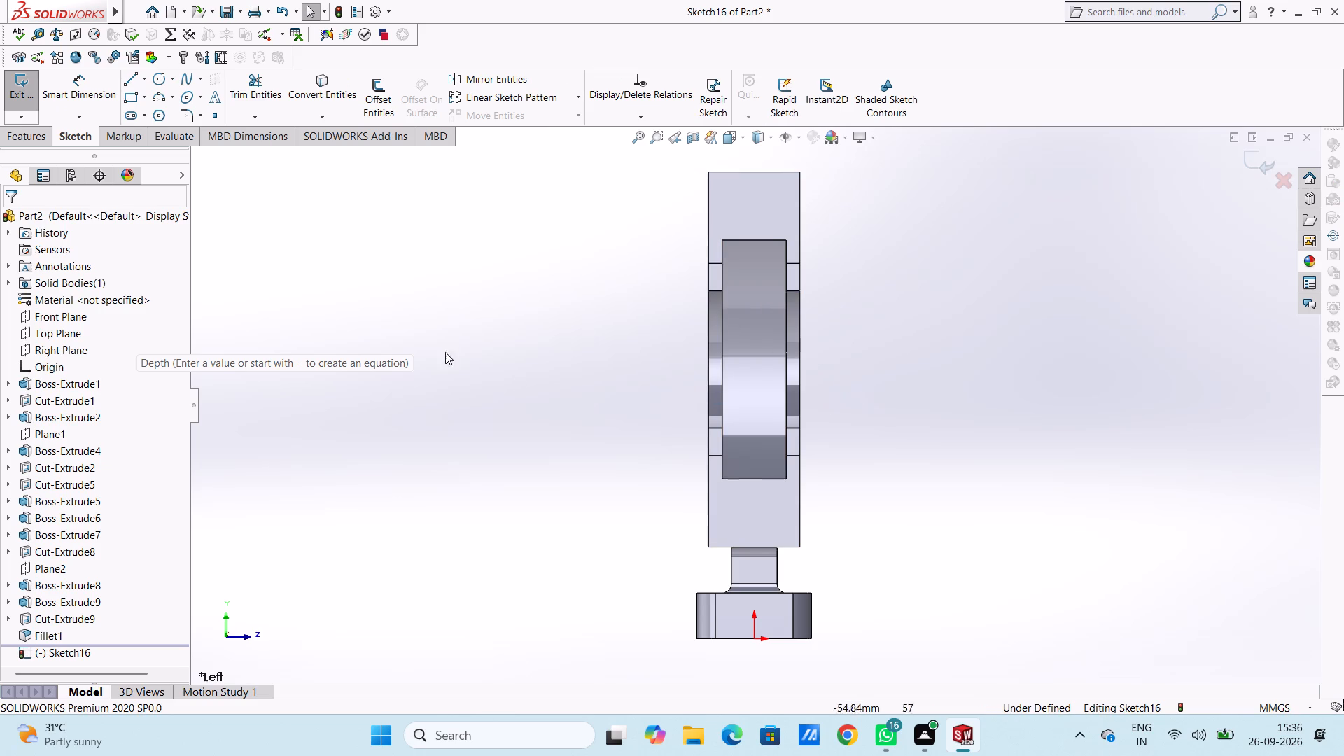
click(155, 83)
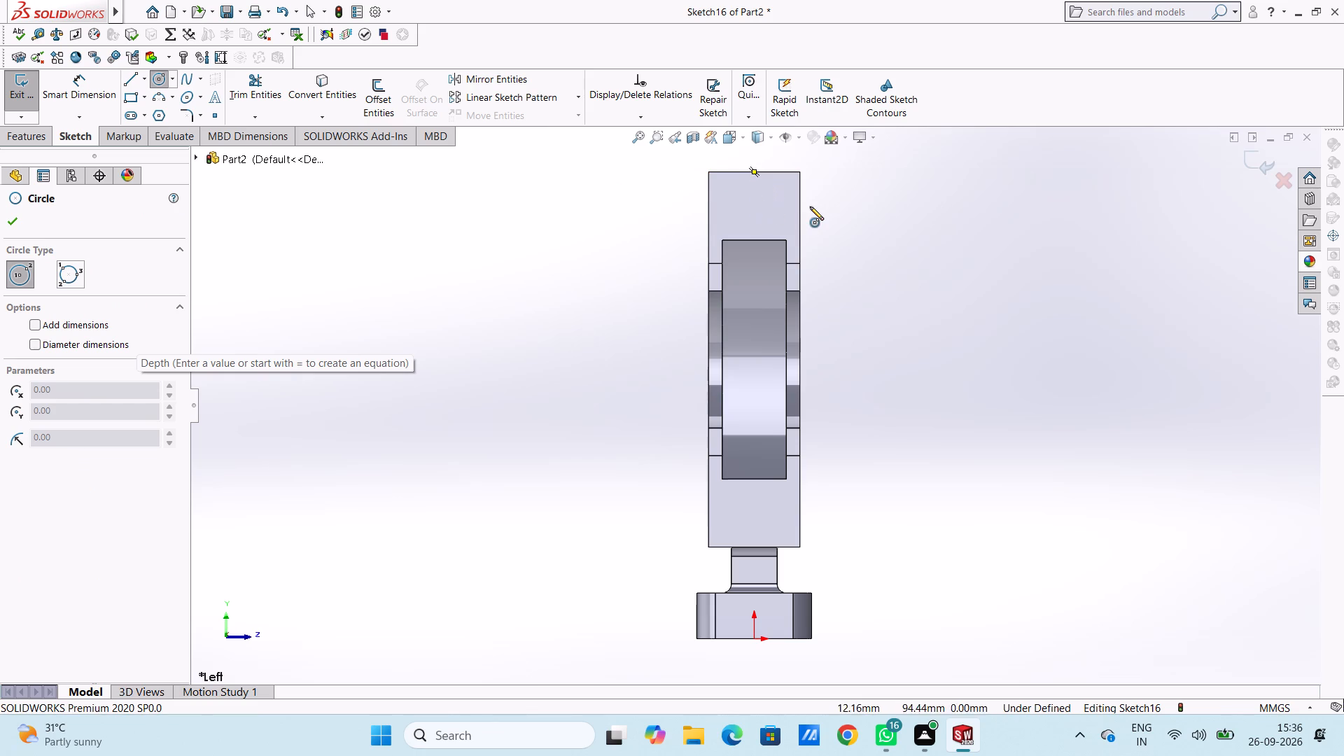
click(754, 199)
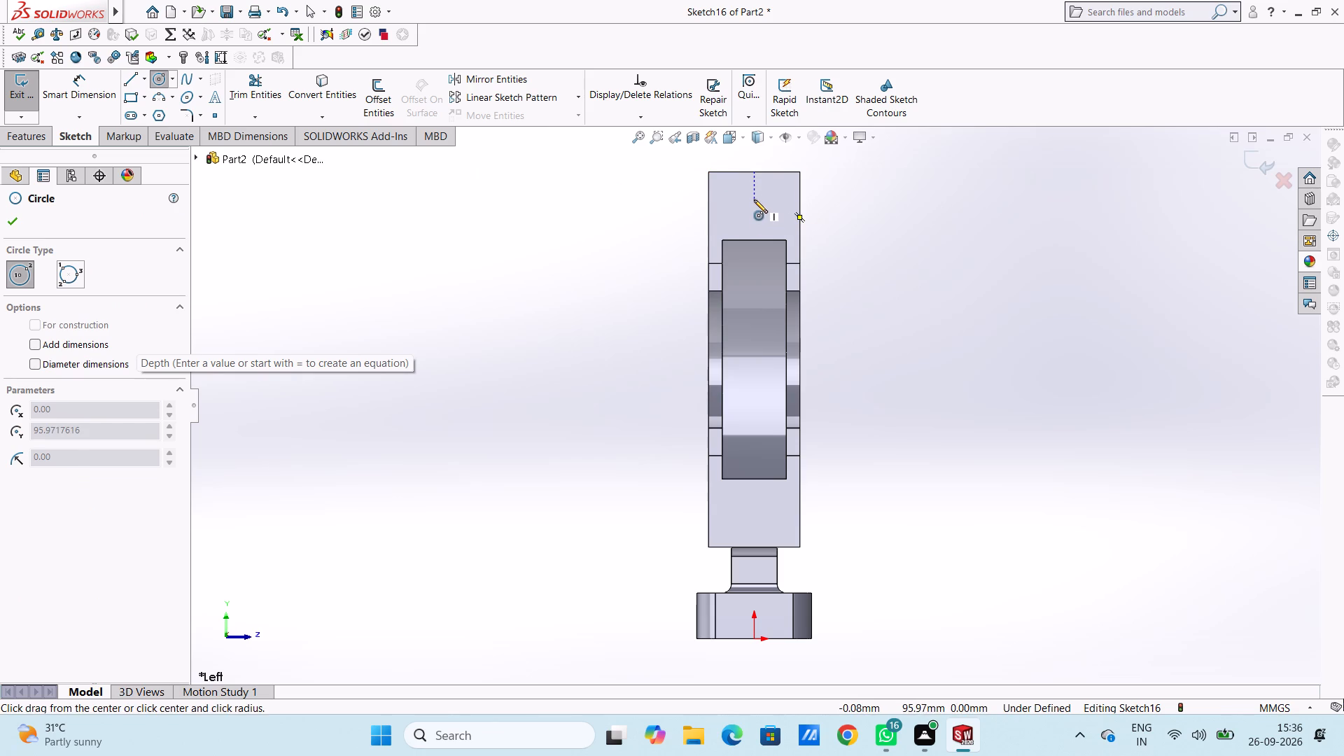
key(3)
key(Return)
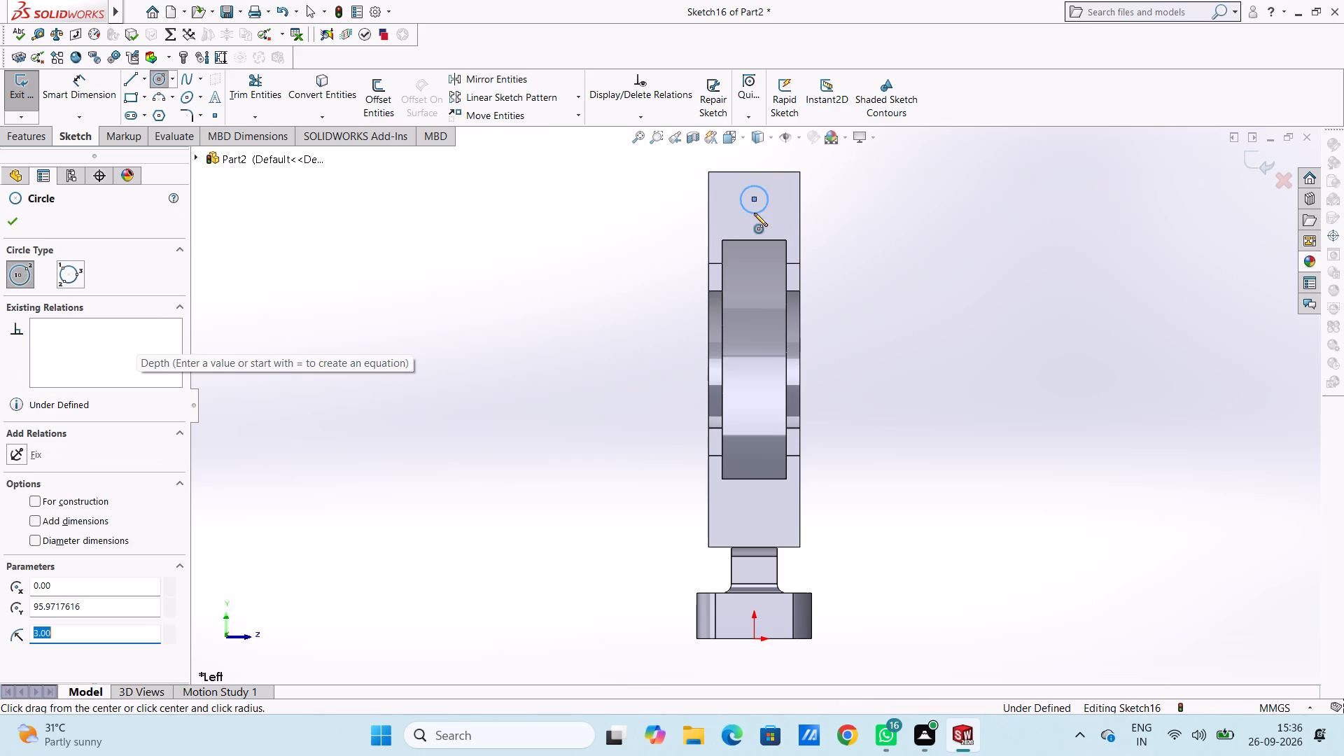
click(753, 513)
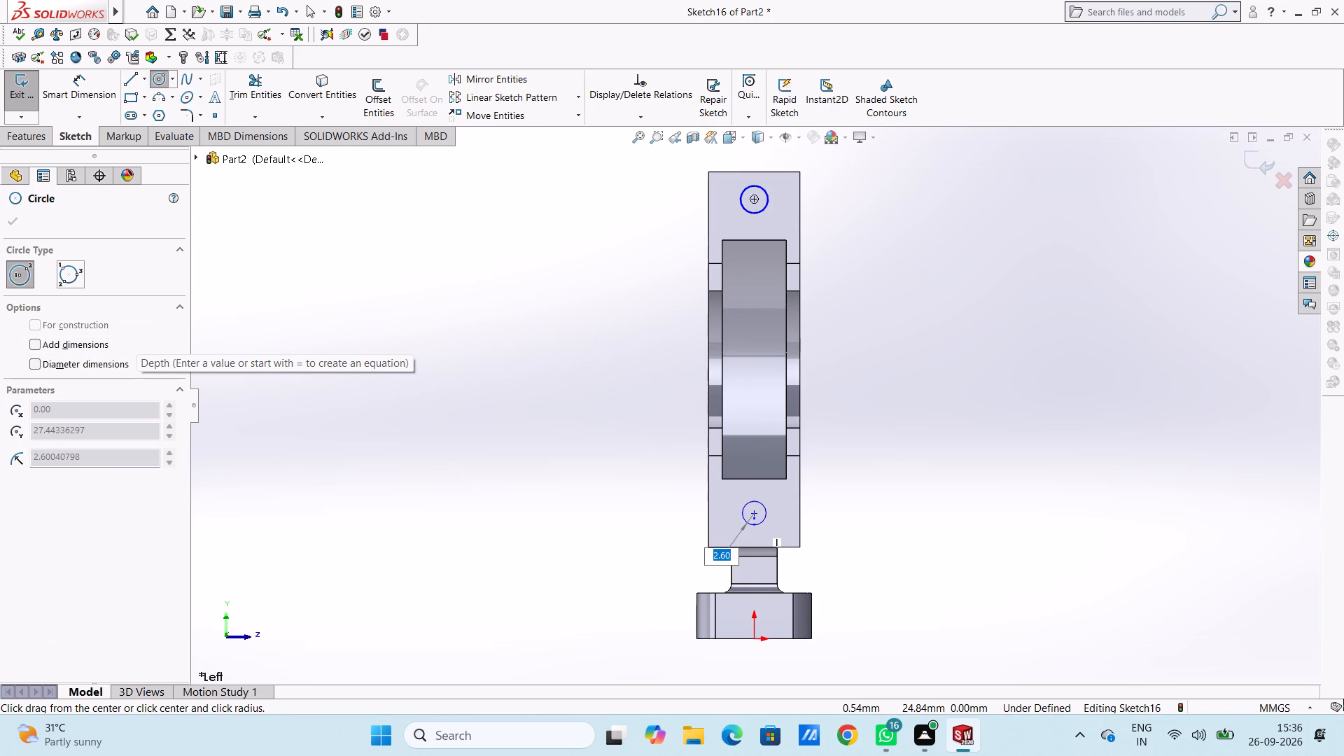
key(3)
key(Return)
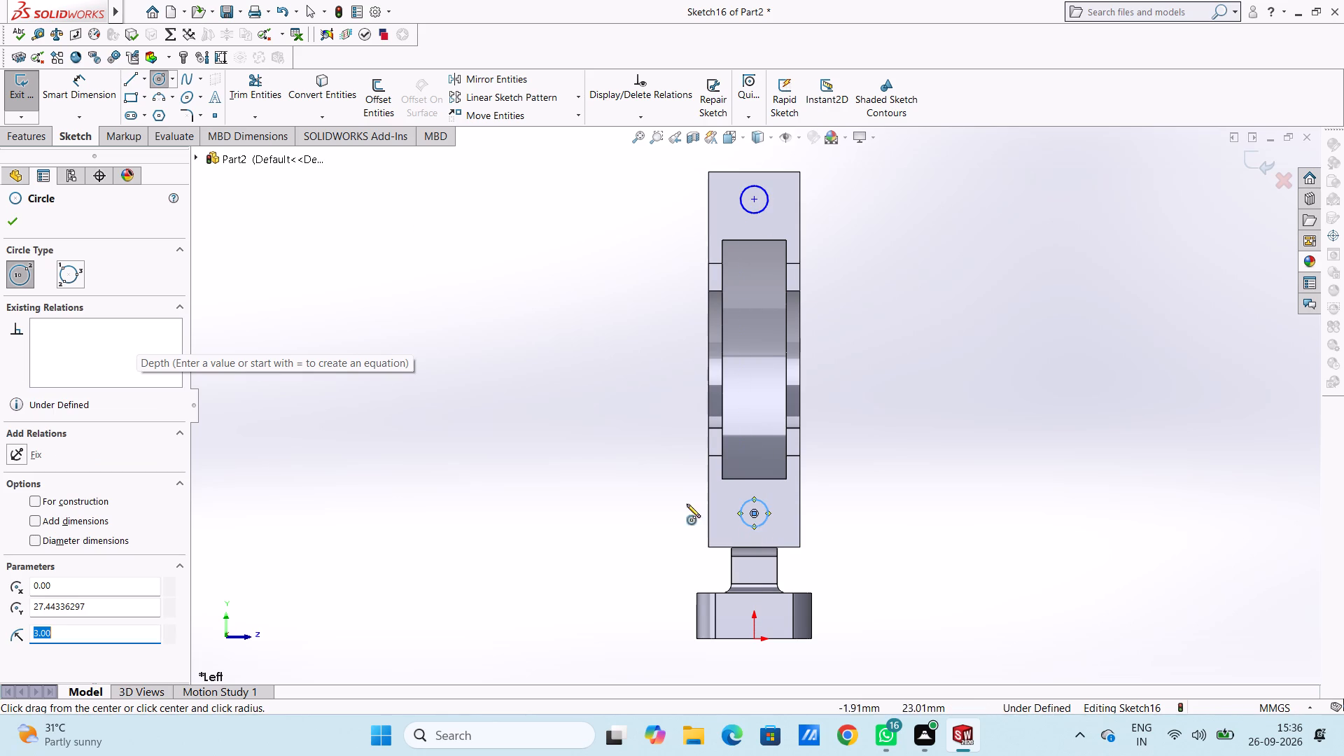
Dimension the diameters of the upper and lower circles at 6 mm each.
click(63, 94)
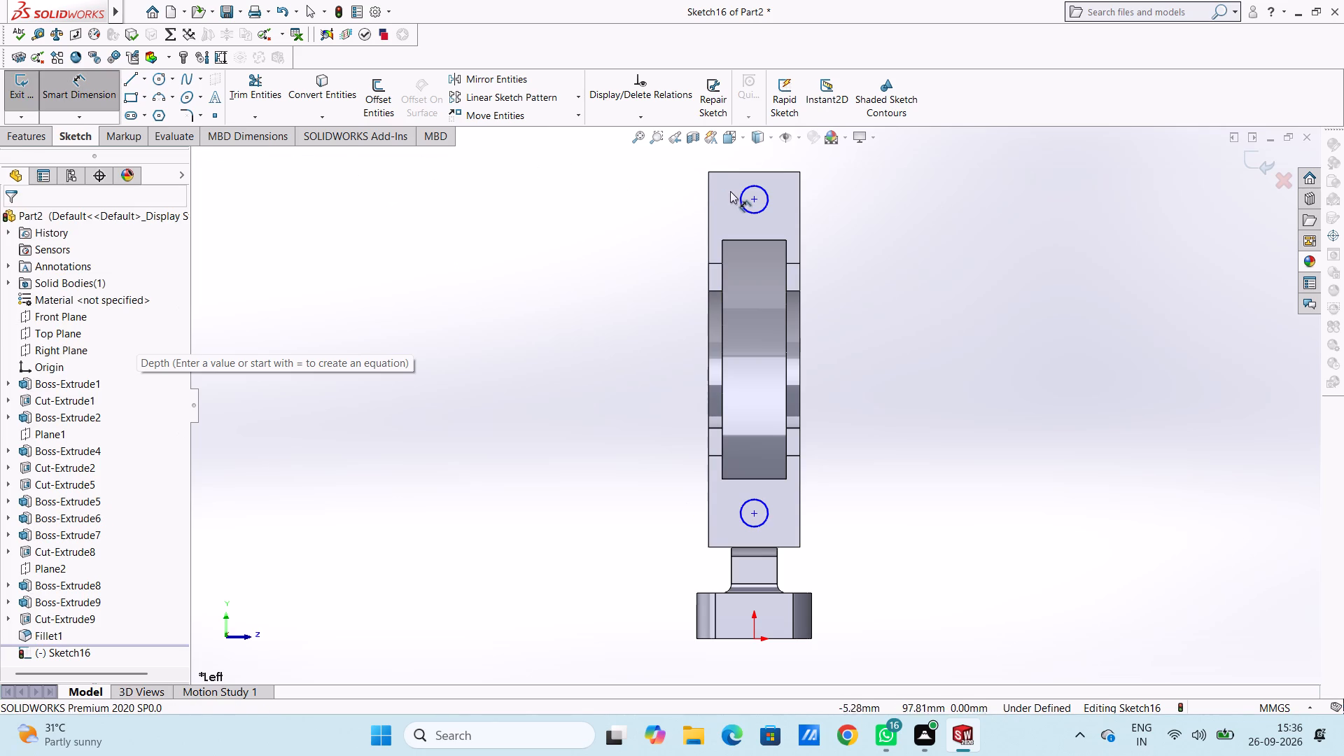
click(743, 198)
click(436, 358)
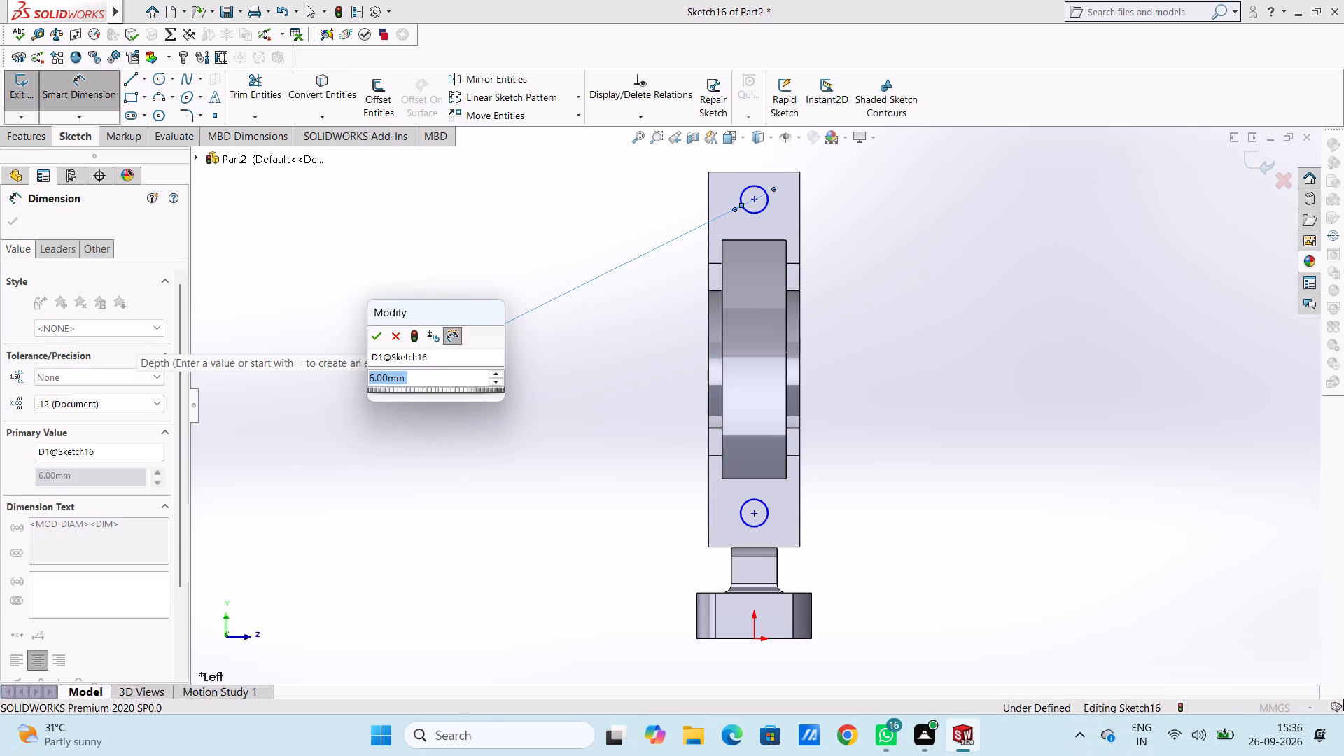
click(373, 340)
click(351, 278)
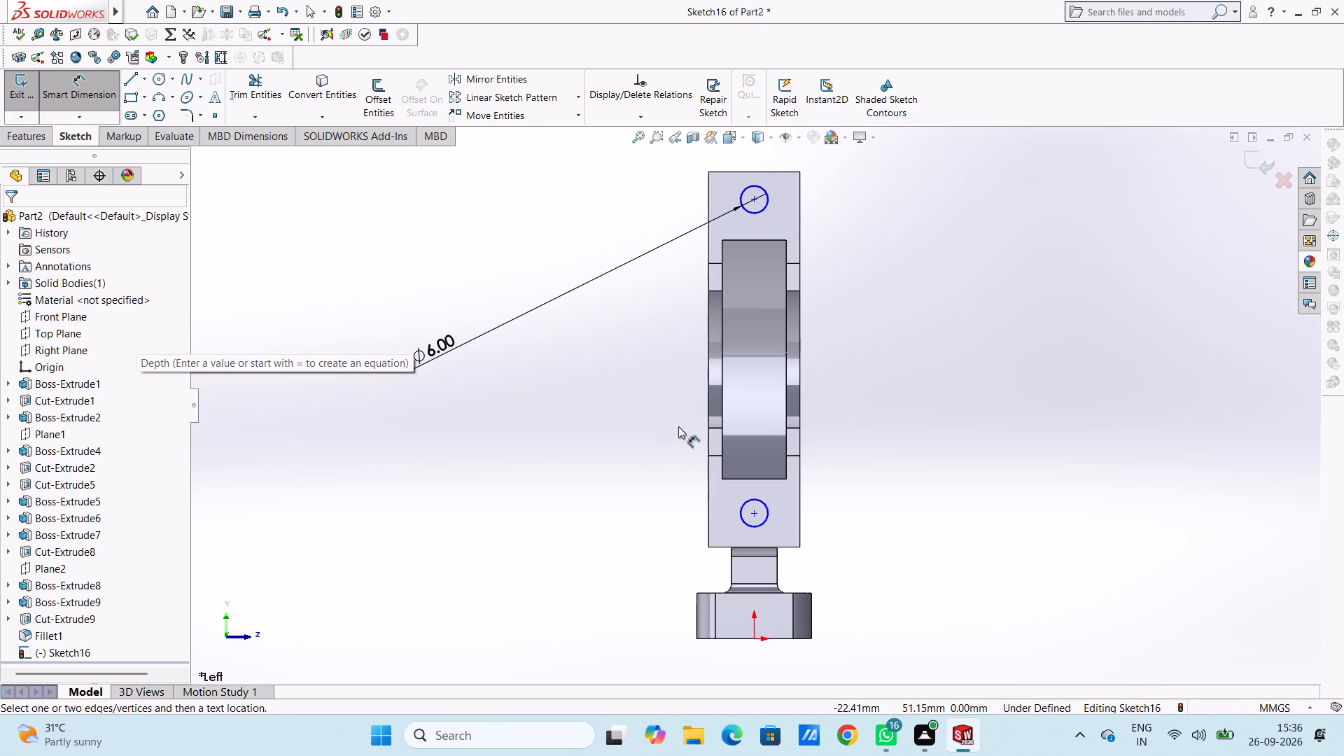
click(760, 502)
click(1138, 612)
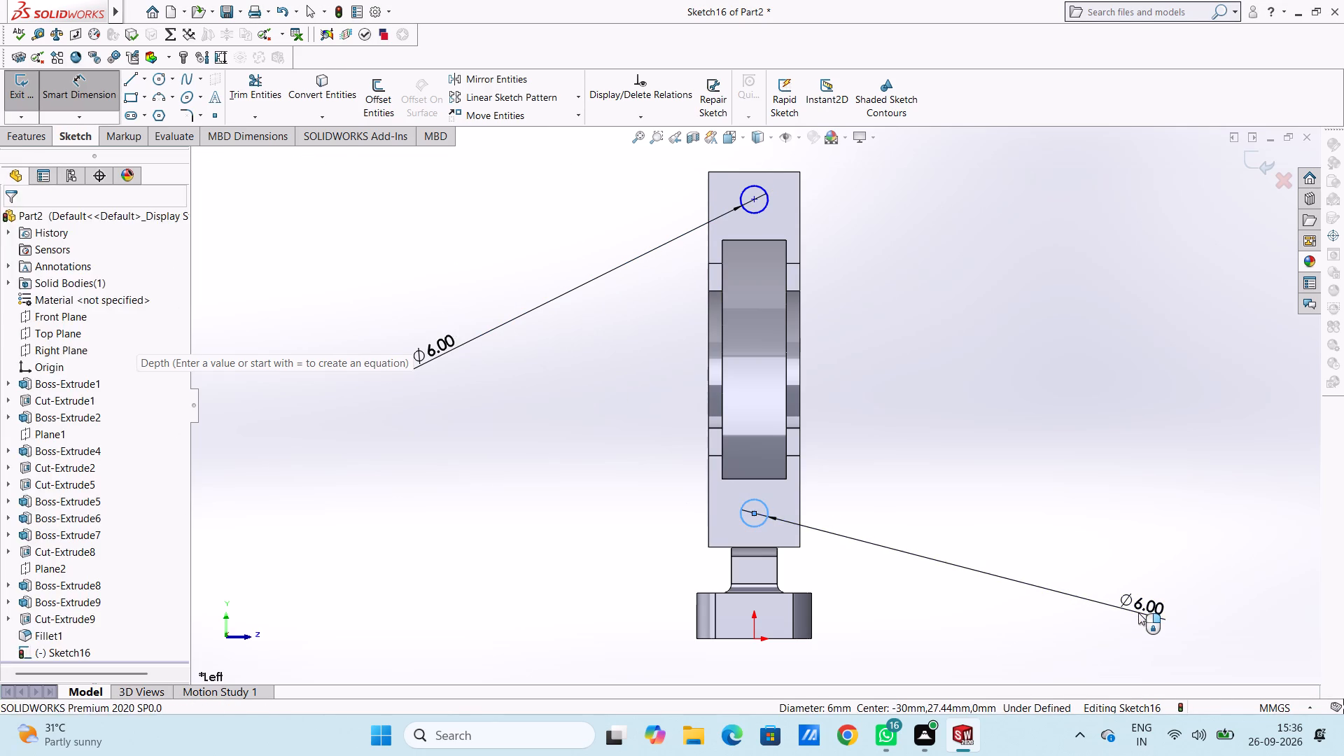
click(1079, 590)
click(1023, 497)
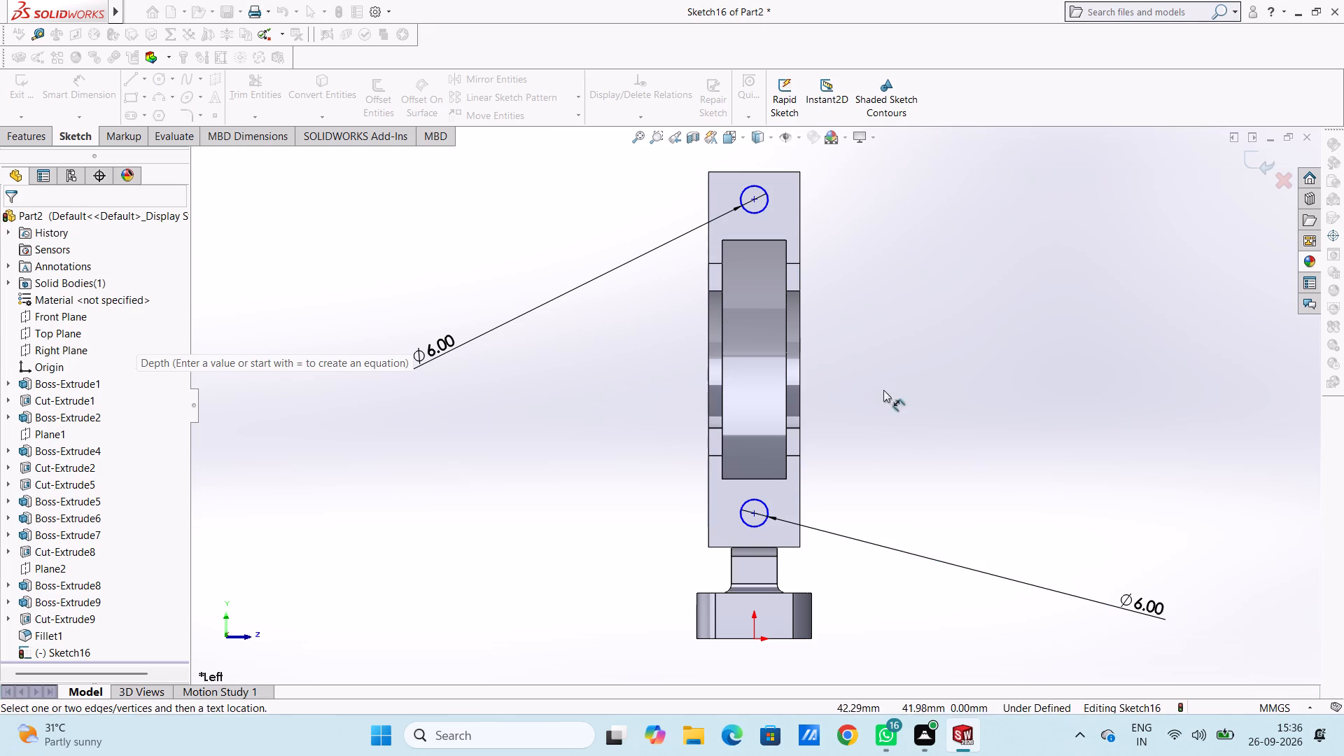
Dimension the upper circle's centre 10 mm horizontally from the flat face's long side edge.
click(755, 201)
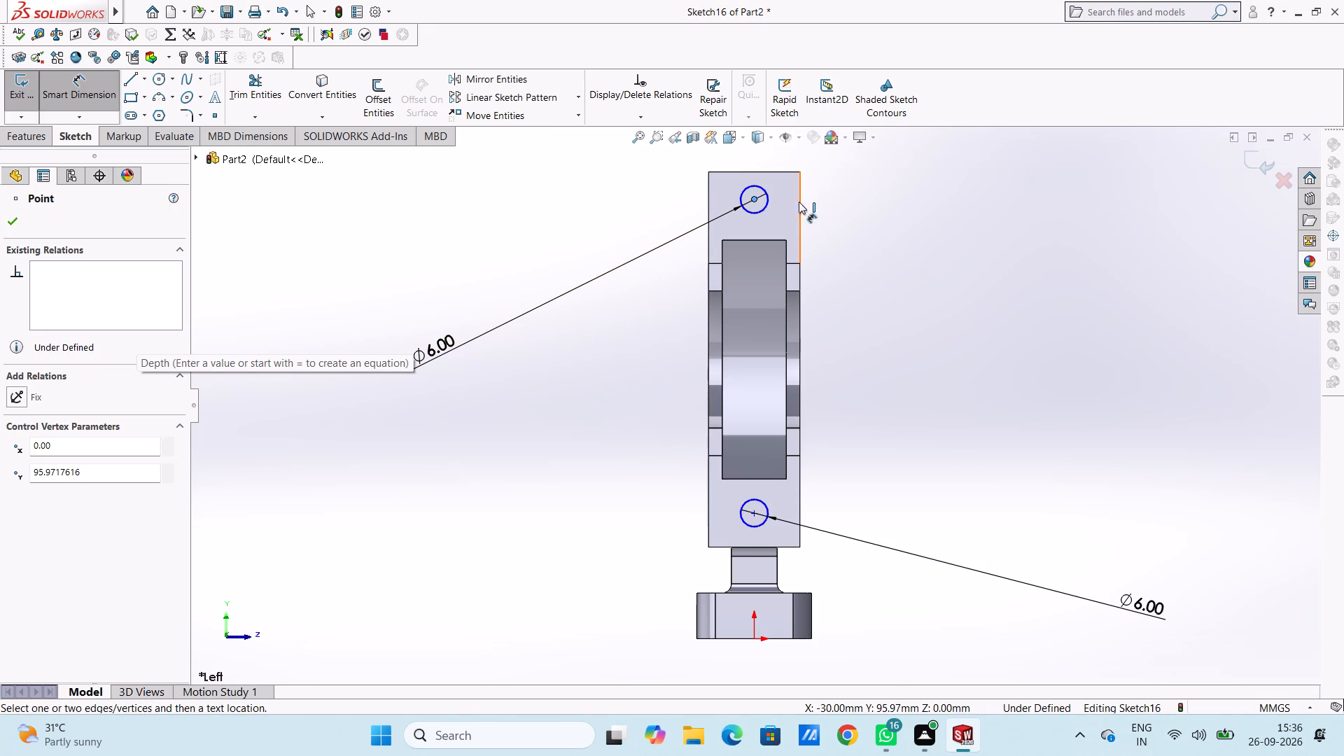
click(801, 203)
click(792, 154)
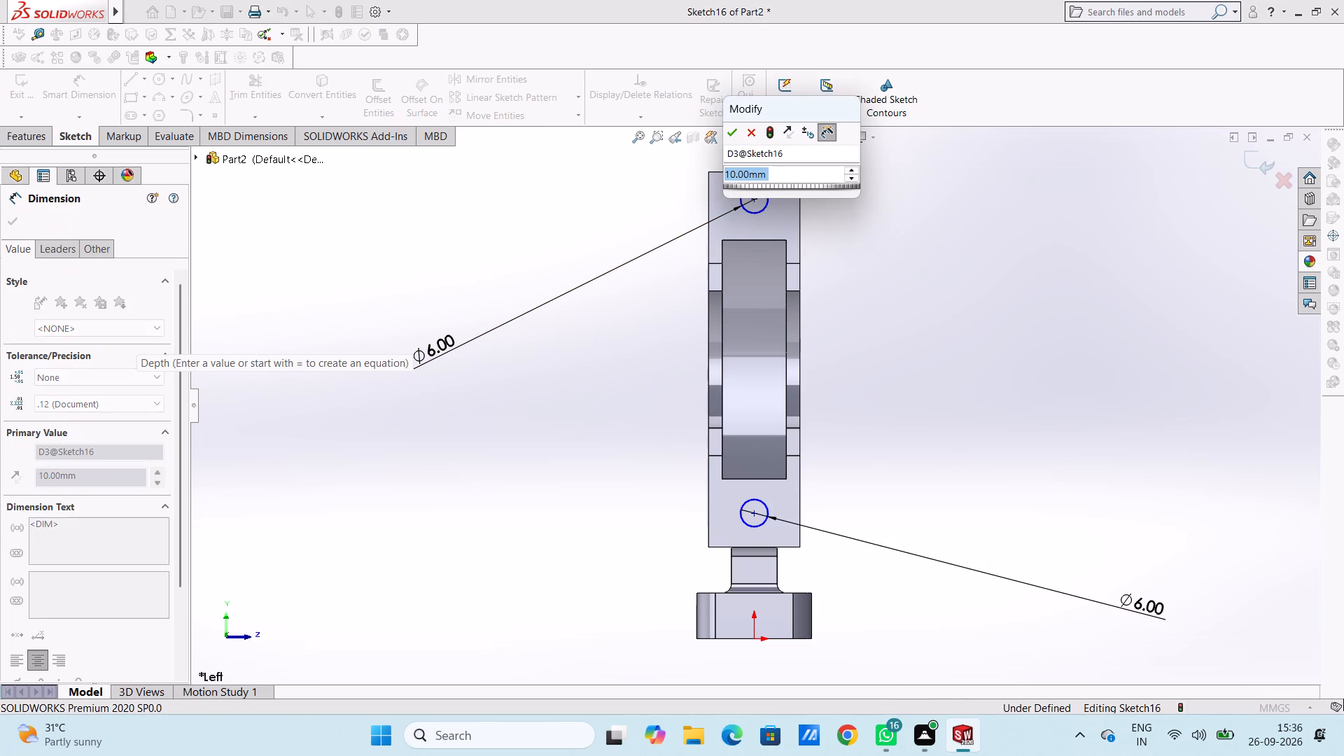
click(731, 133)
click(611, 222)
scroll(608, 227, up, 2)
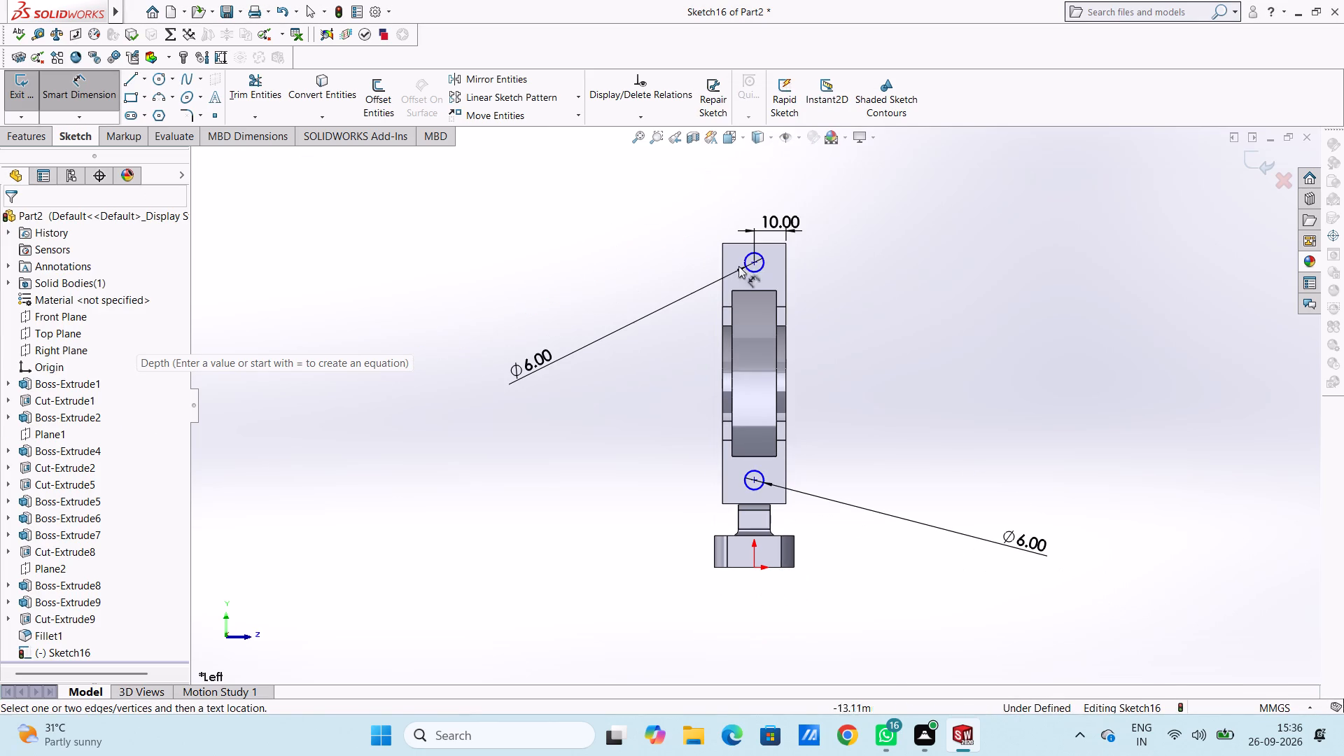
Dimension the upper circle's centre 7 mm below the flat face's top edge.
click(755, 262)
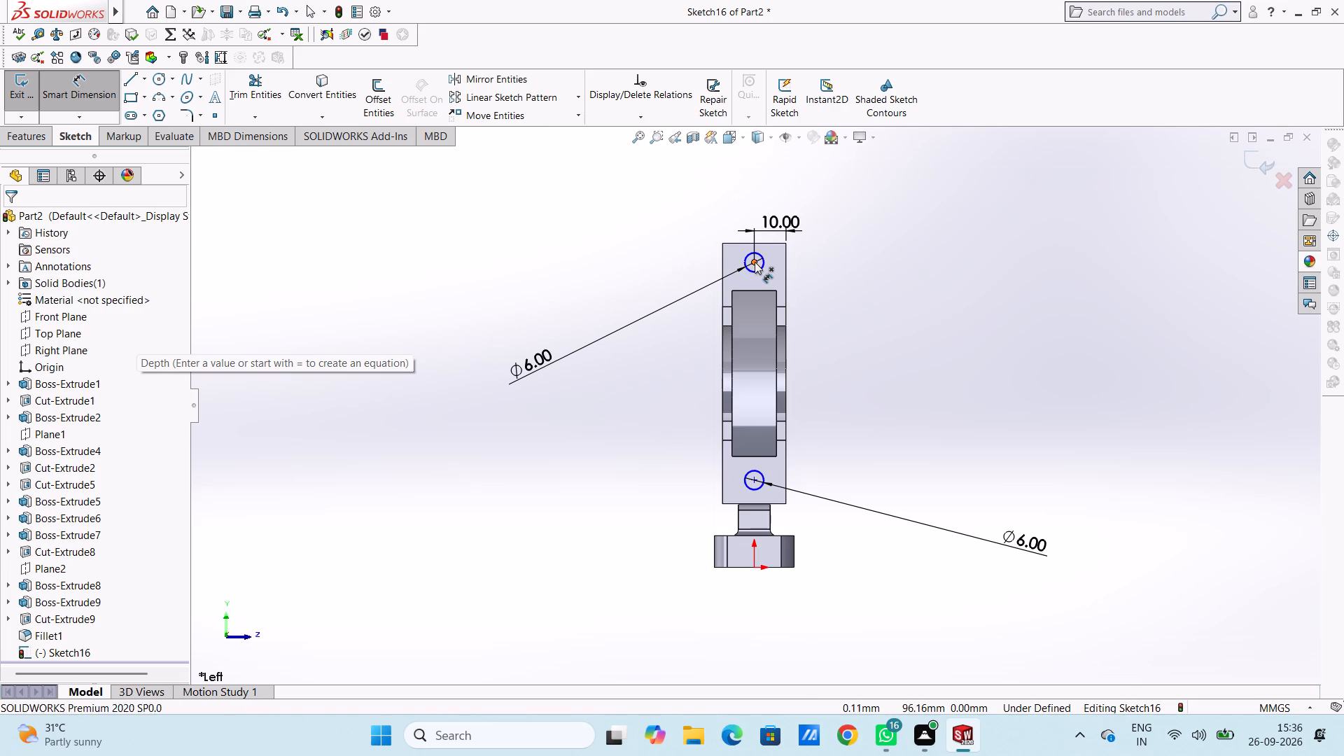
click(773, 241)
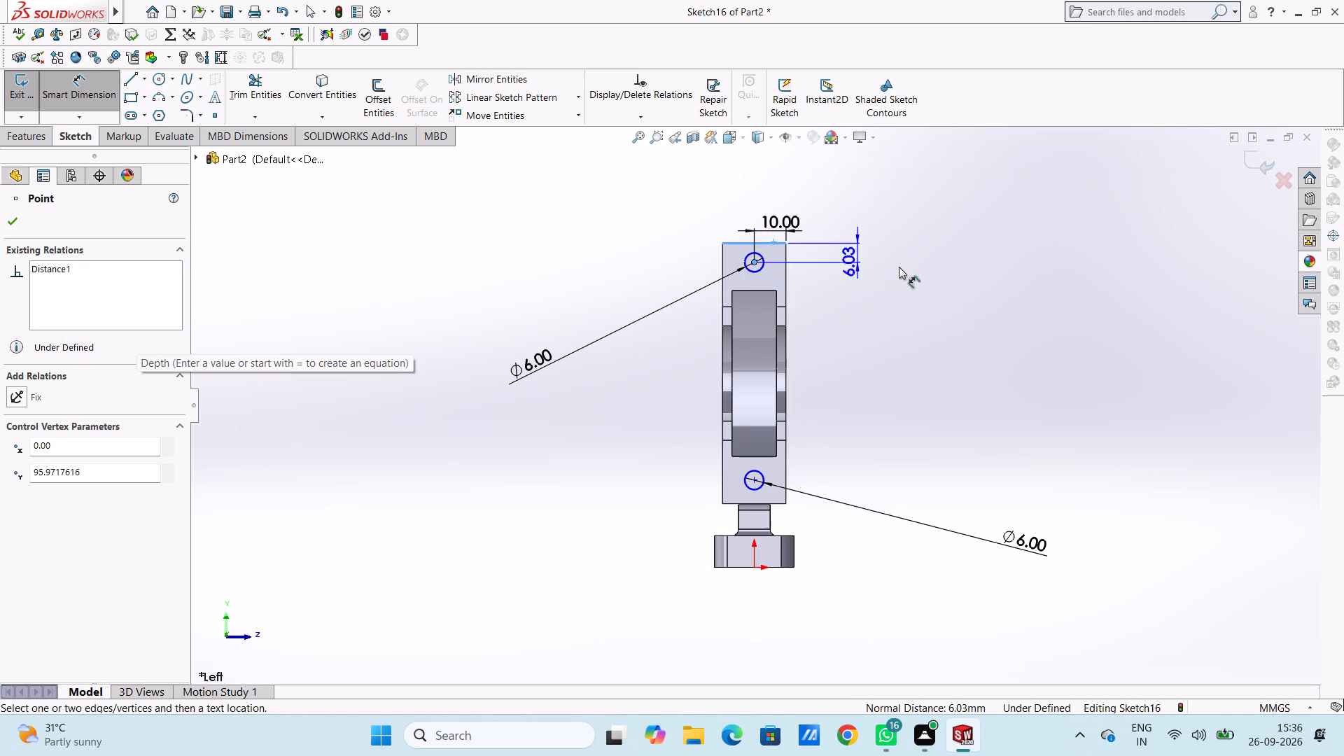
click(1012, 256)
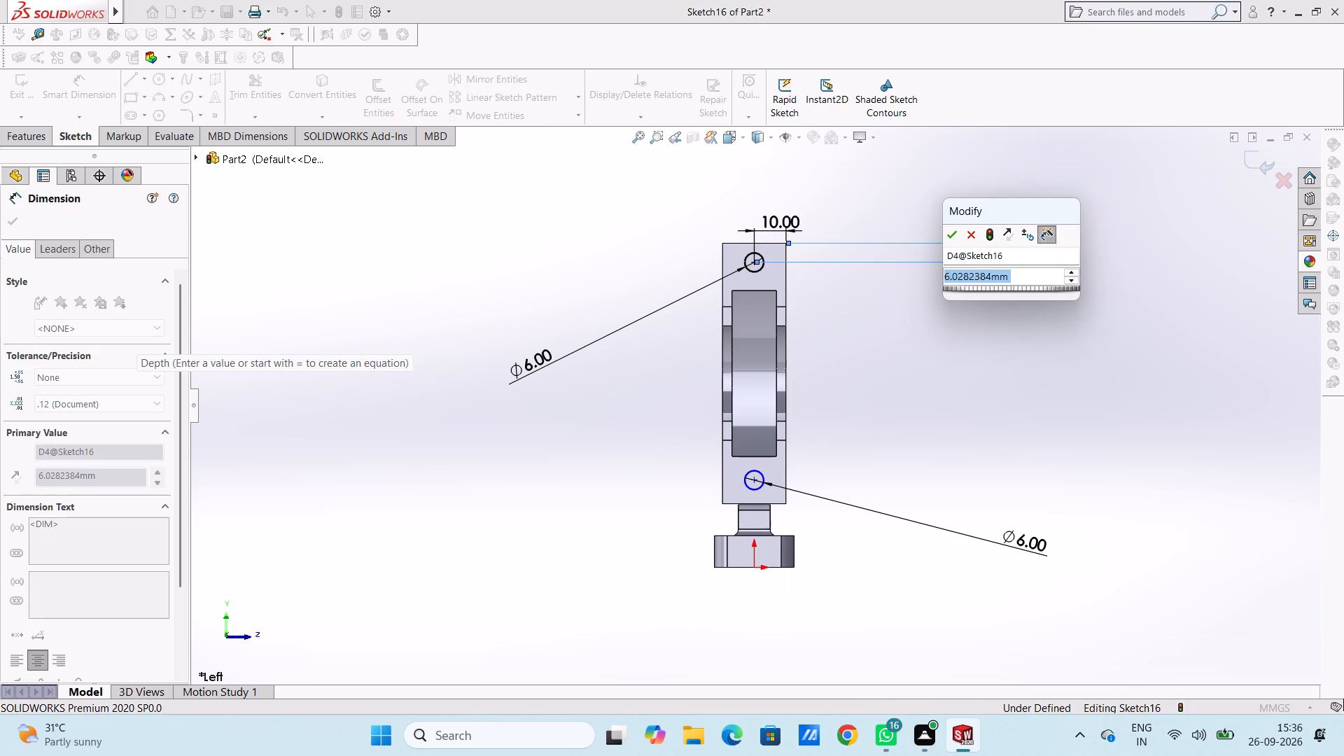
key(7)
key(Return)
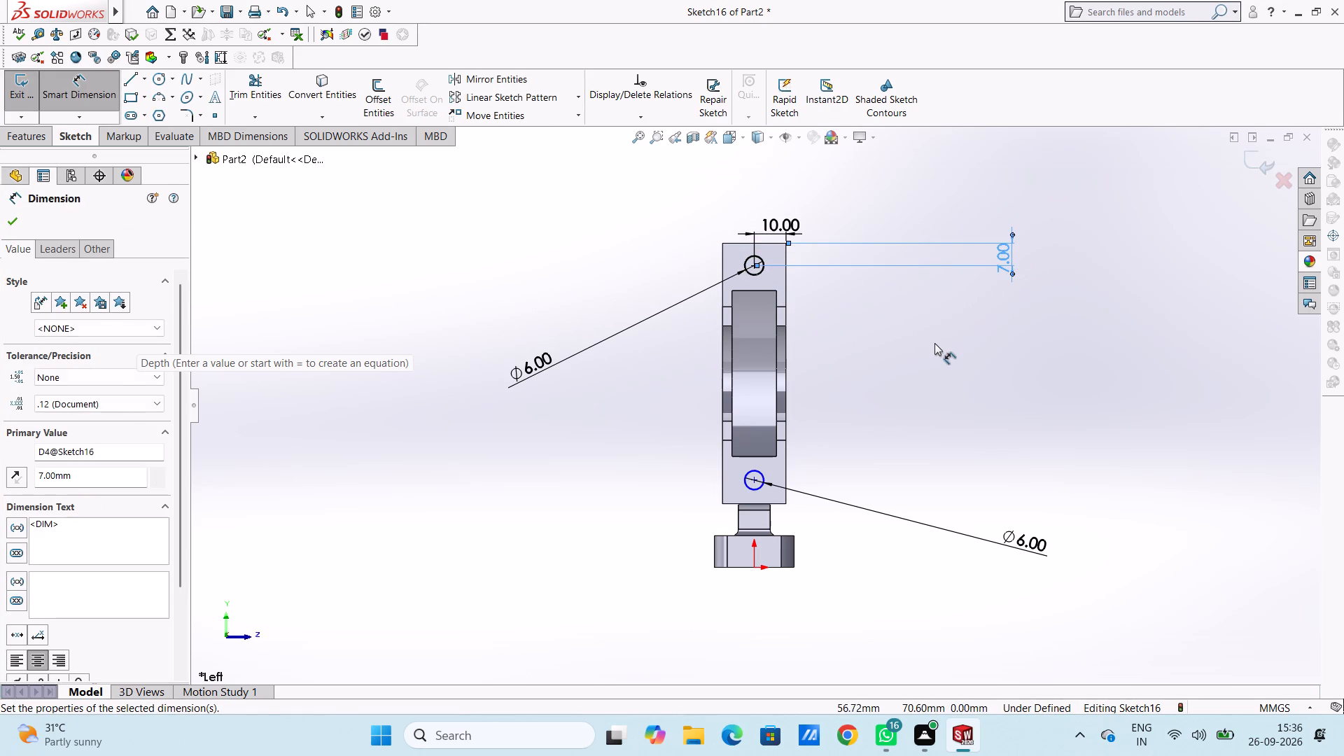
click(934, 343)
Dimension the lower circle's centre 7 mm above the flat face's bottom edge.
click(753, 482)
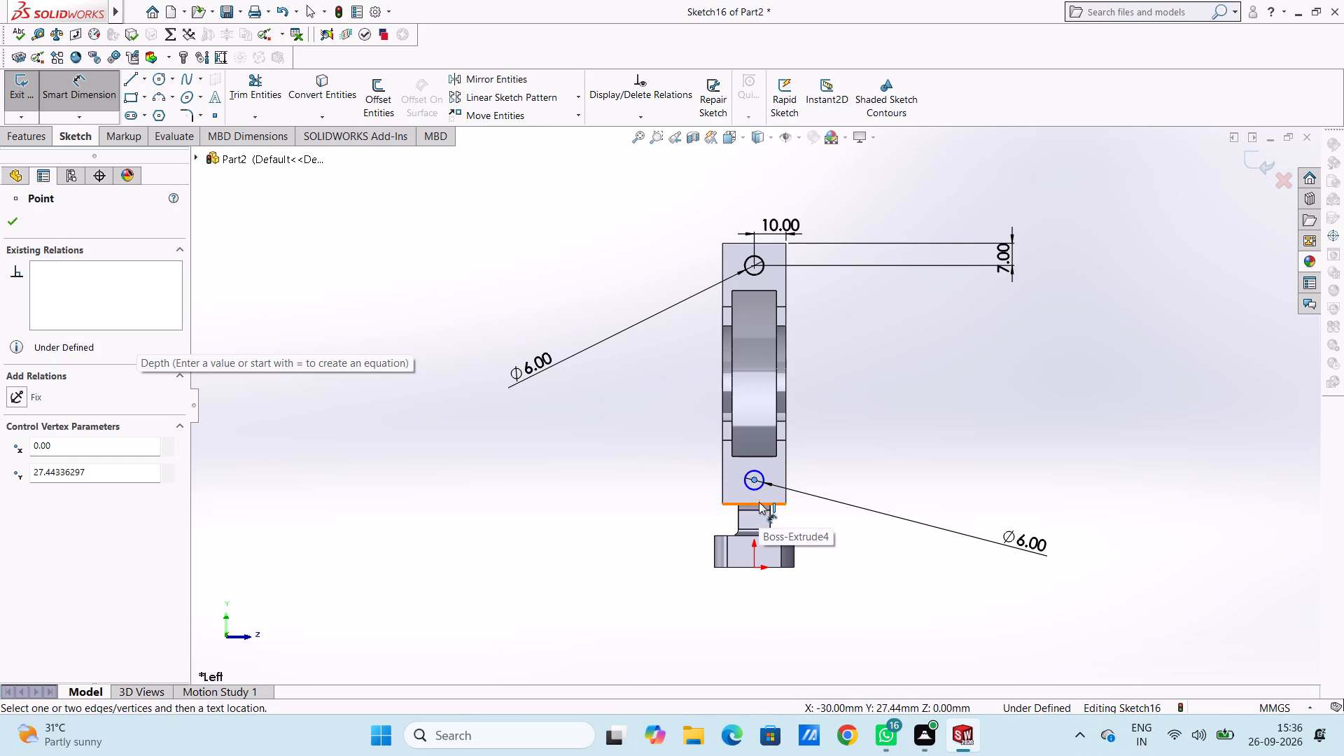
click(759, 502)
click(1140, 503)
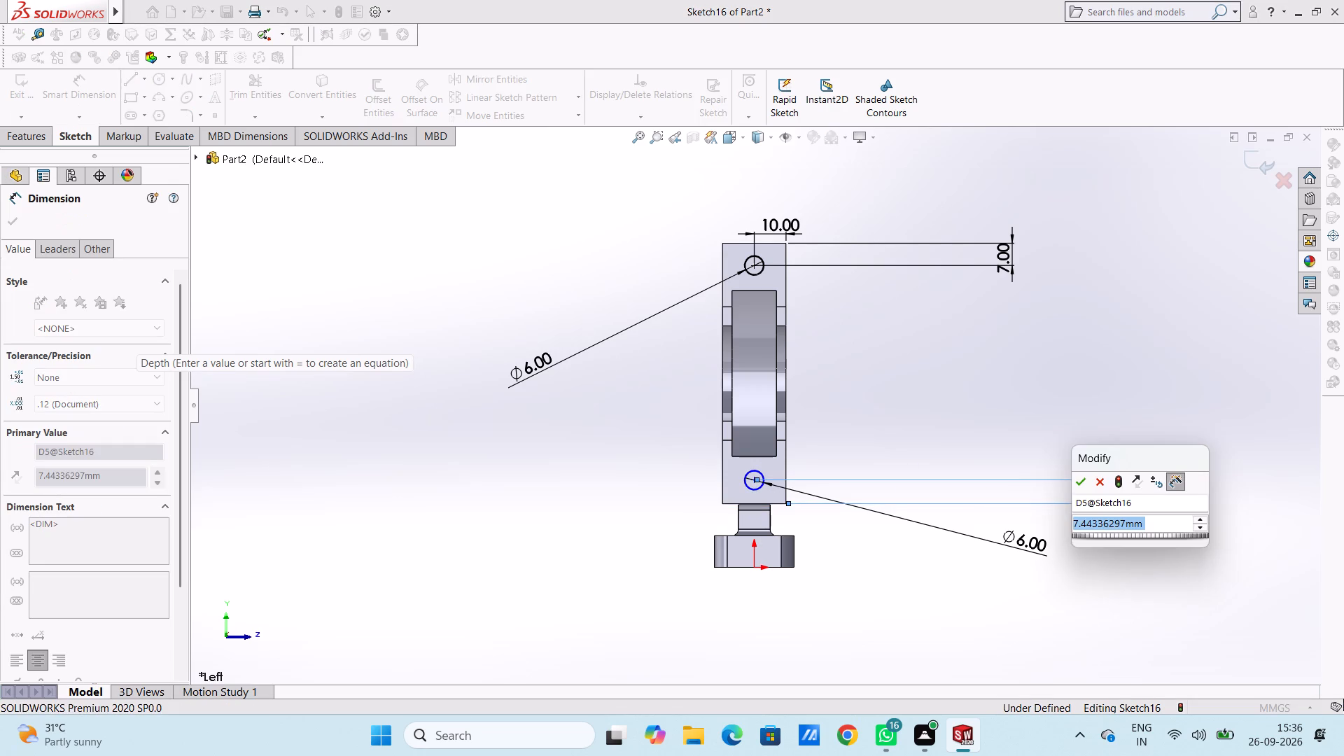
key(7)
key(Return)
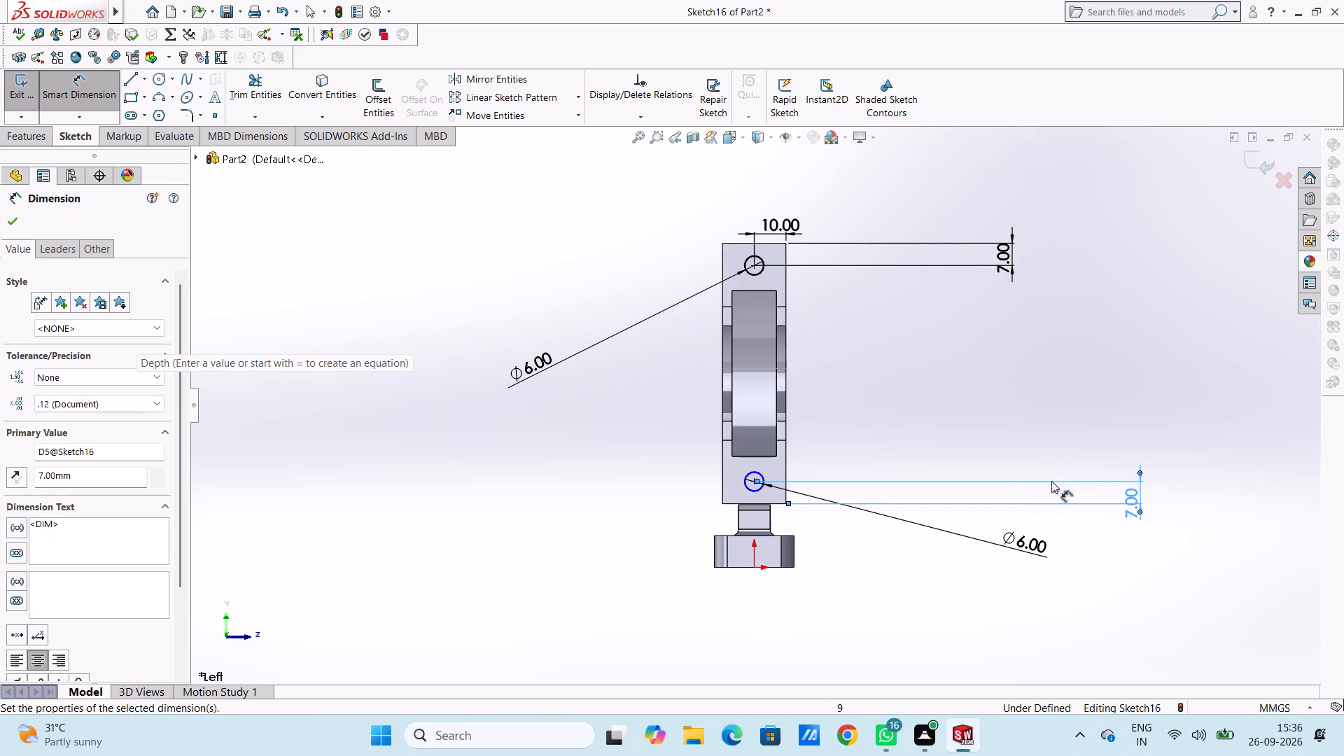
click(981, 433)
Dimension the lower circle's centre 10 mm horizontally from the flat face's long side edge.
click(752, 482)
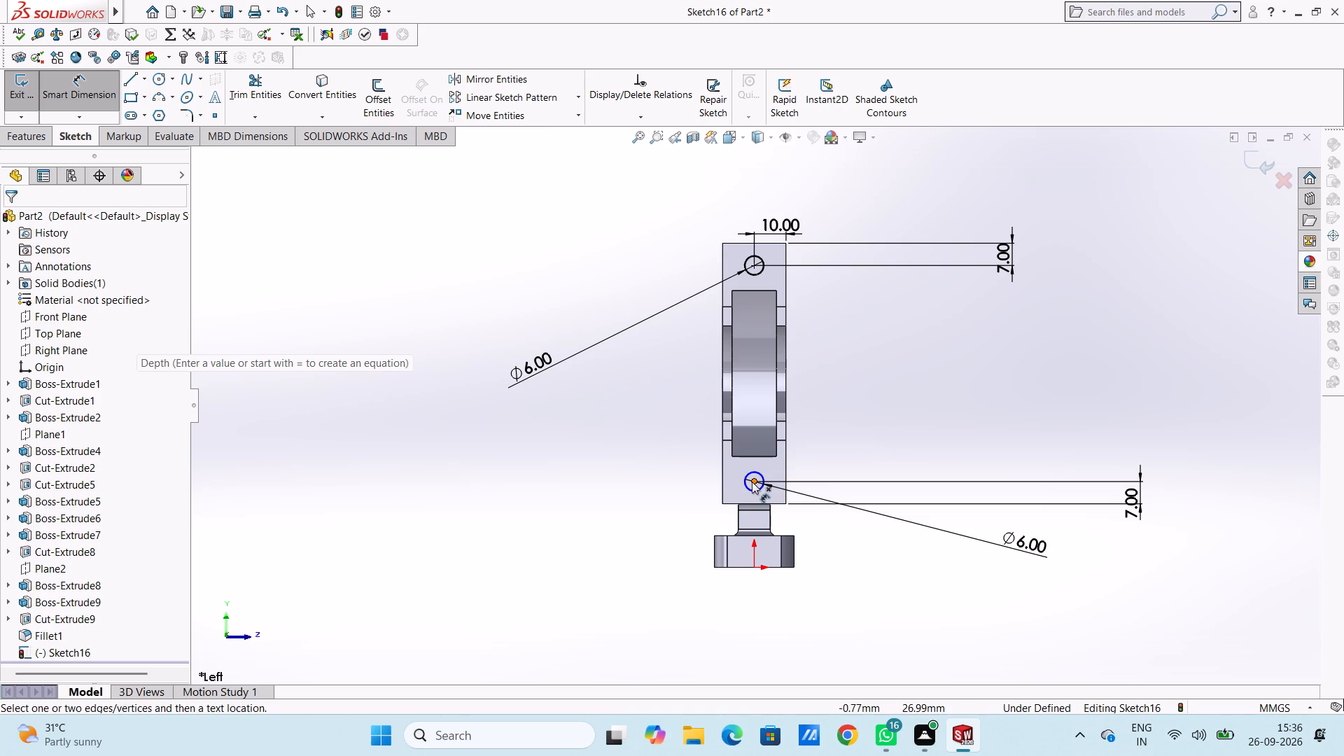
click(786, 468)
click(783, 642)
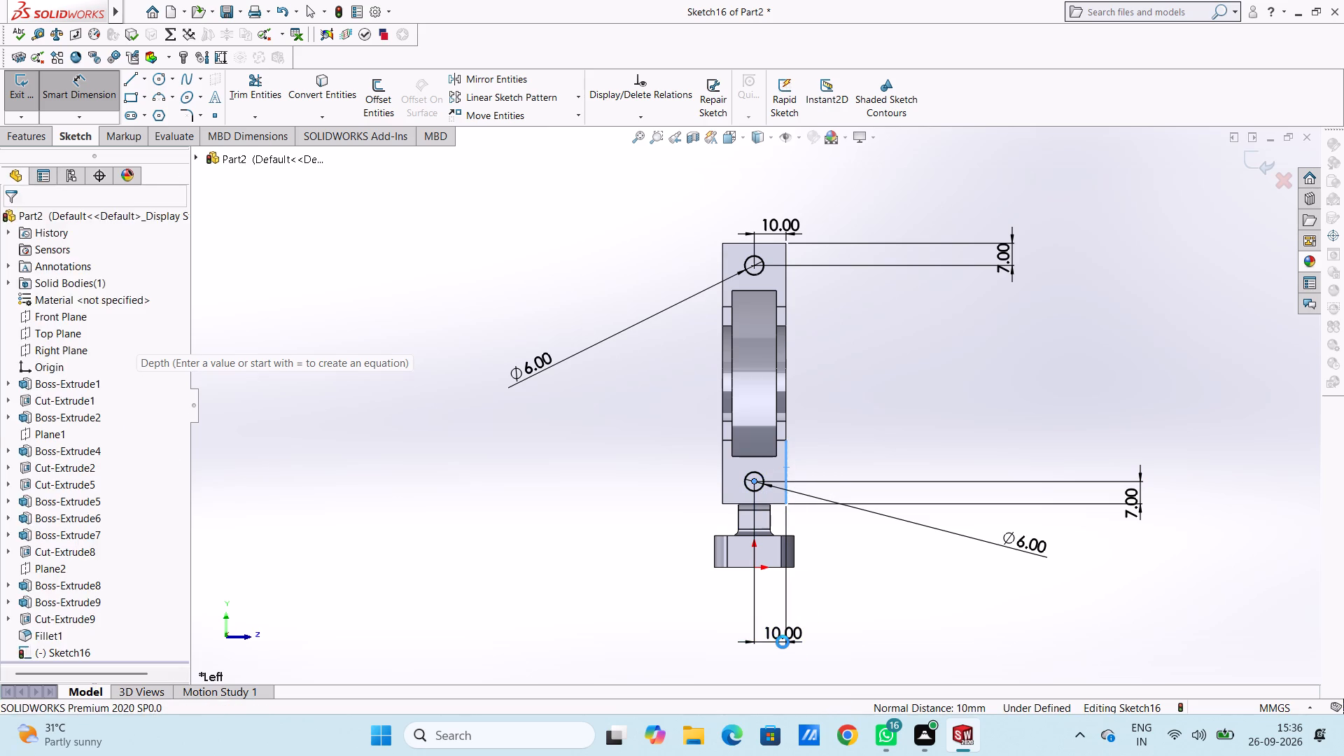
click(717, 622)
click(605, 573)
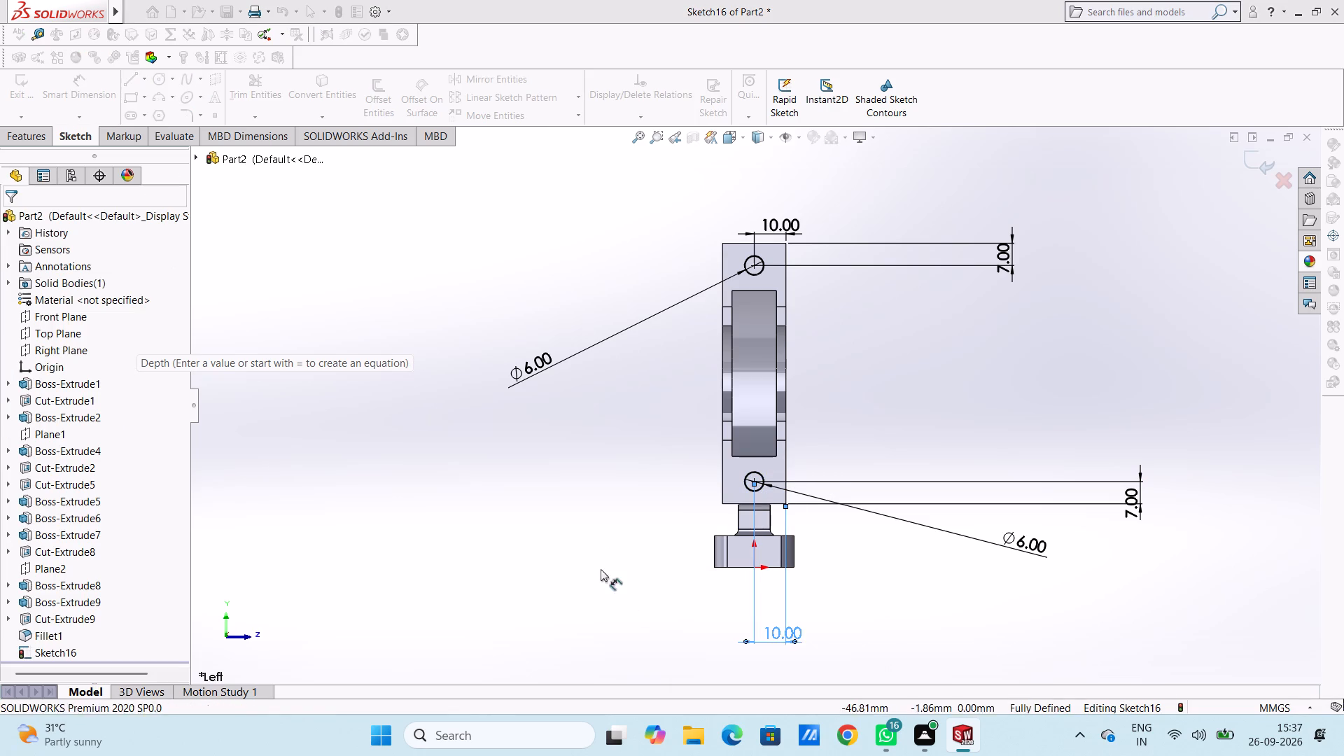
key(Escape)
key(Escape)
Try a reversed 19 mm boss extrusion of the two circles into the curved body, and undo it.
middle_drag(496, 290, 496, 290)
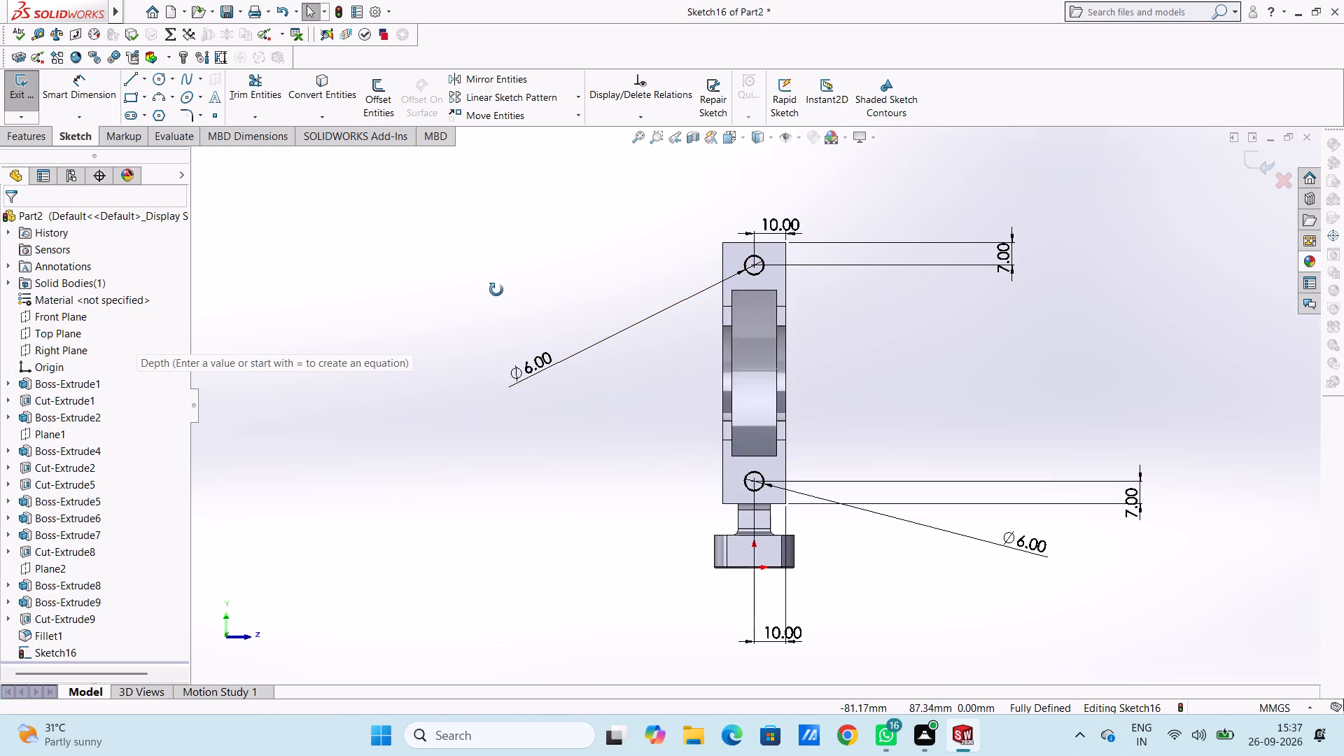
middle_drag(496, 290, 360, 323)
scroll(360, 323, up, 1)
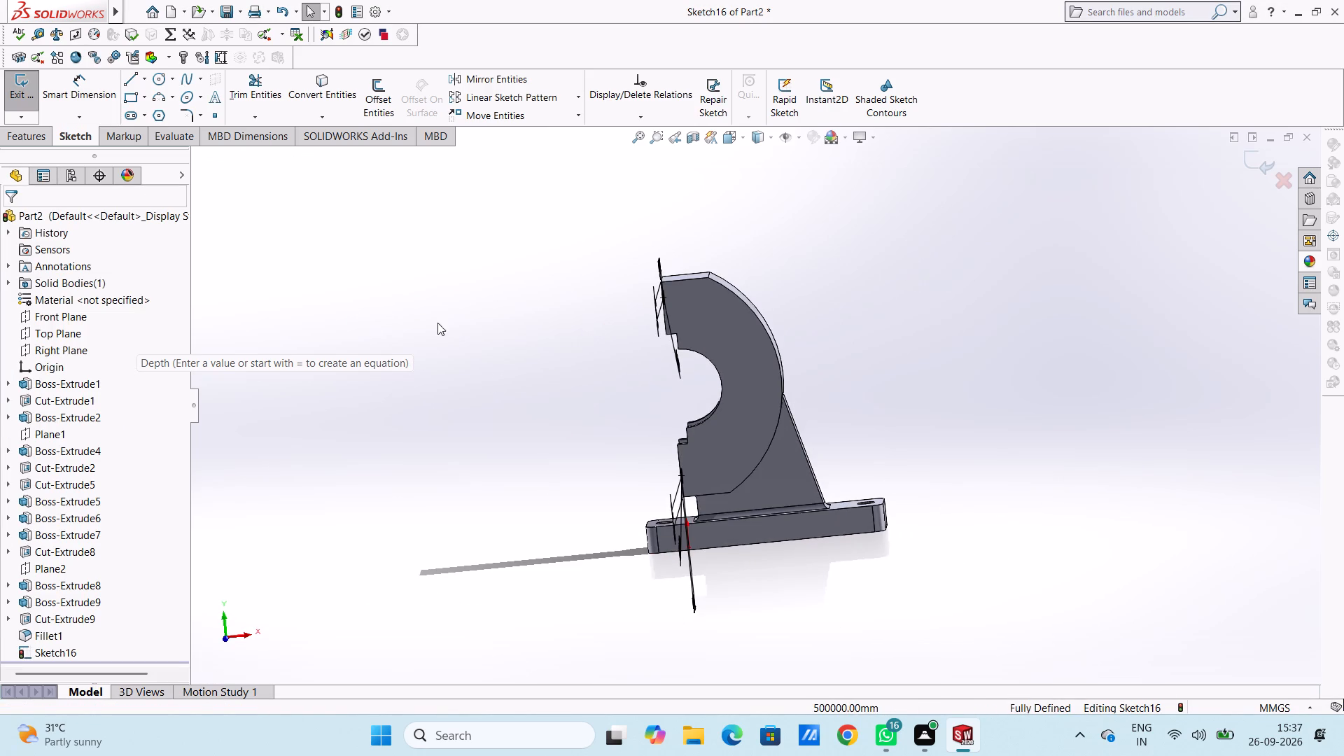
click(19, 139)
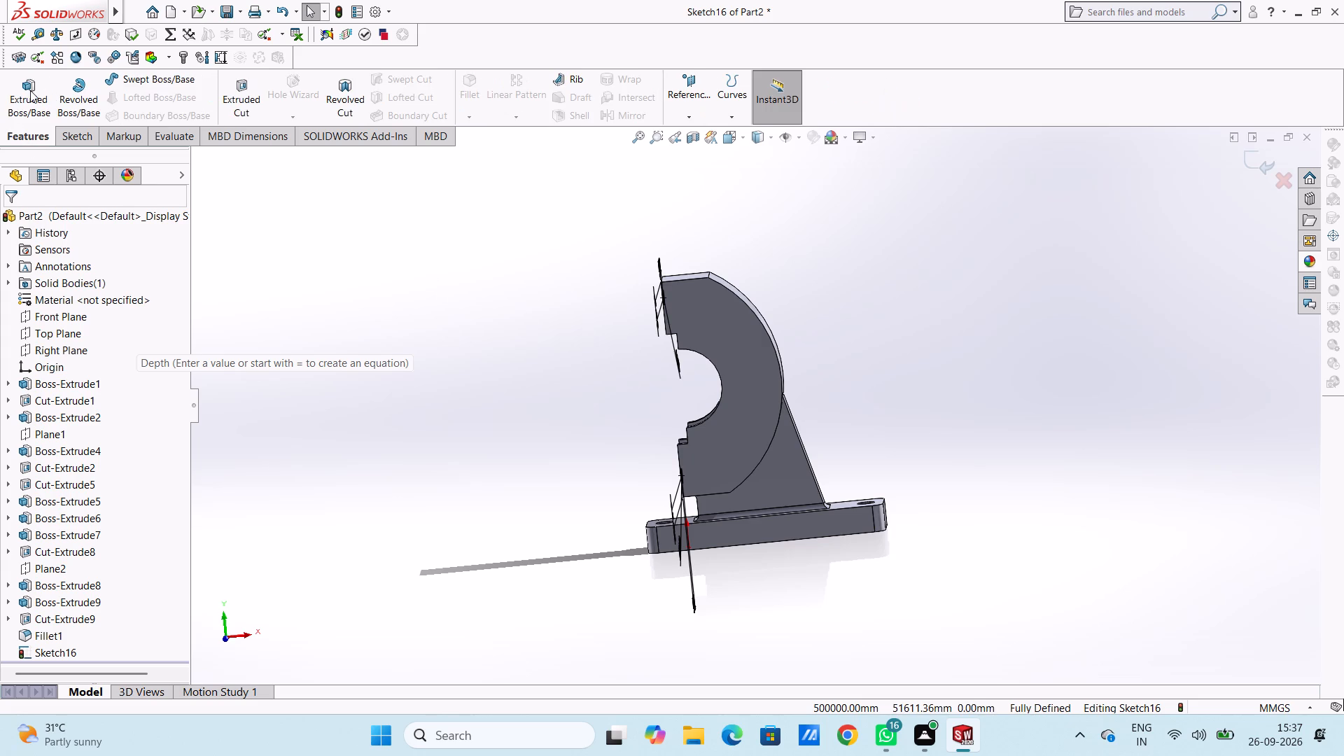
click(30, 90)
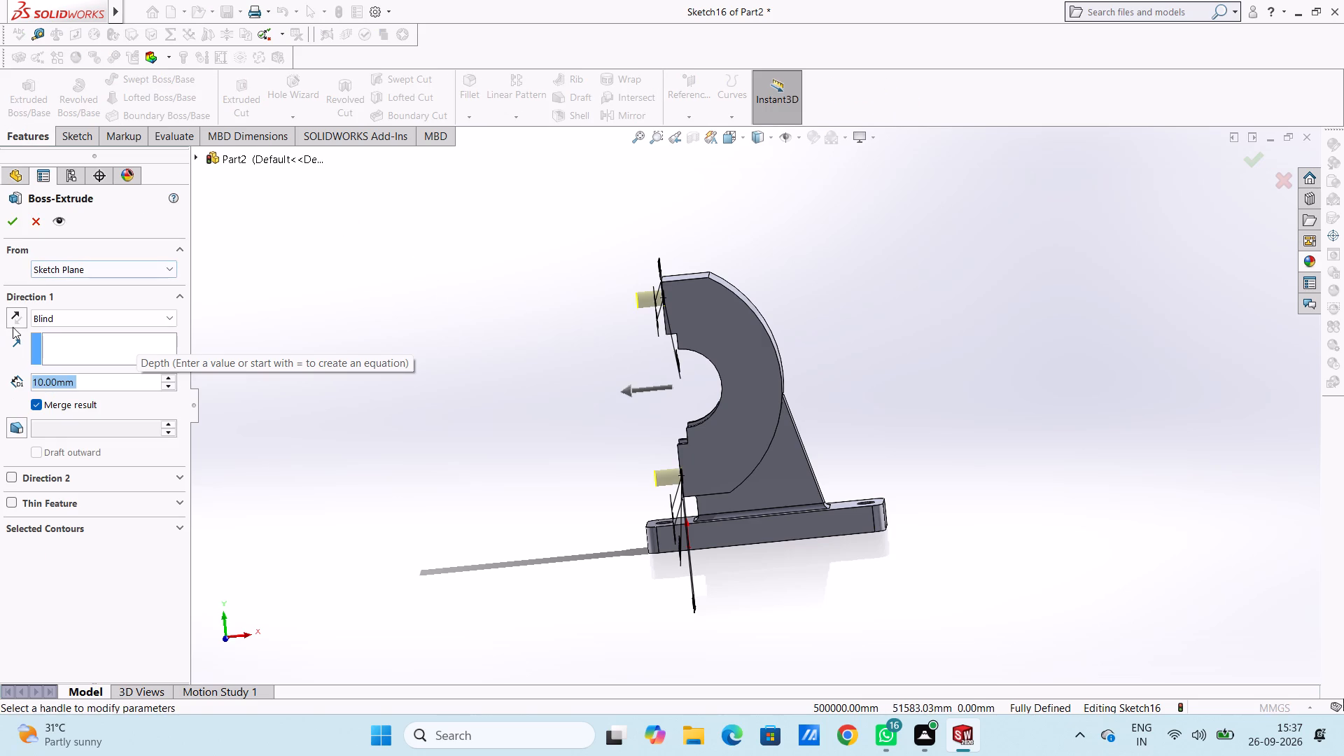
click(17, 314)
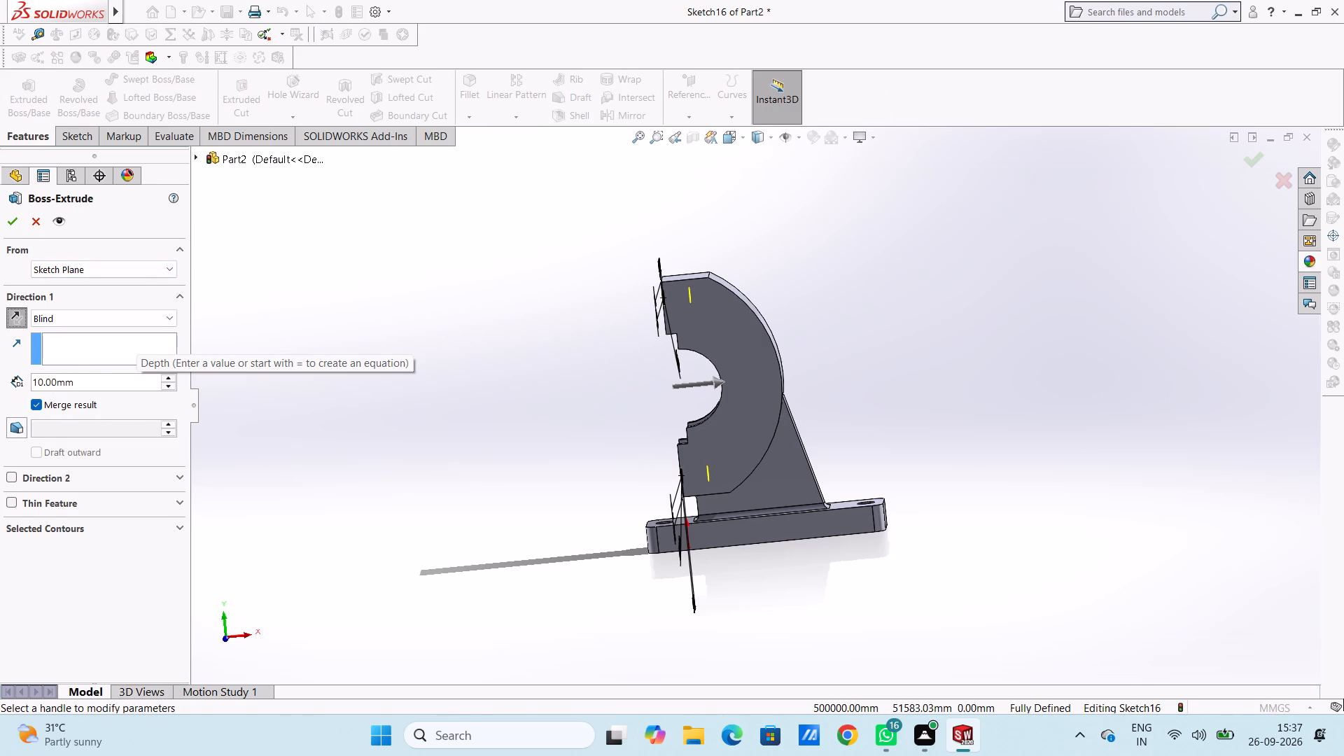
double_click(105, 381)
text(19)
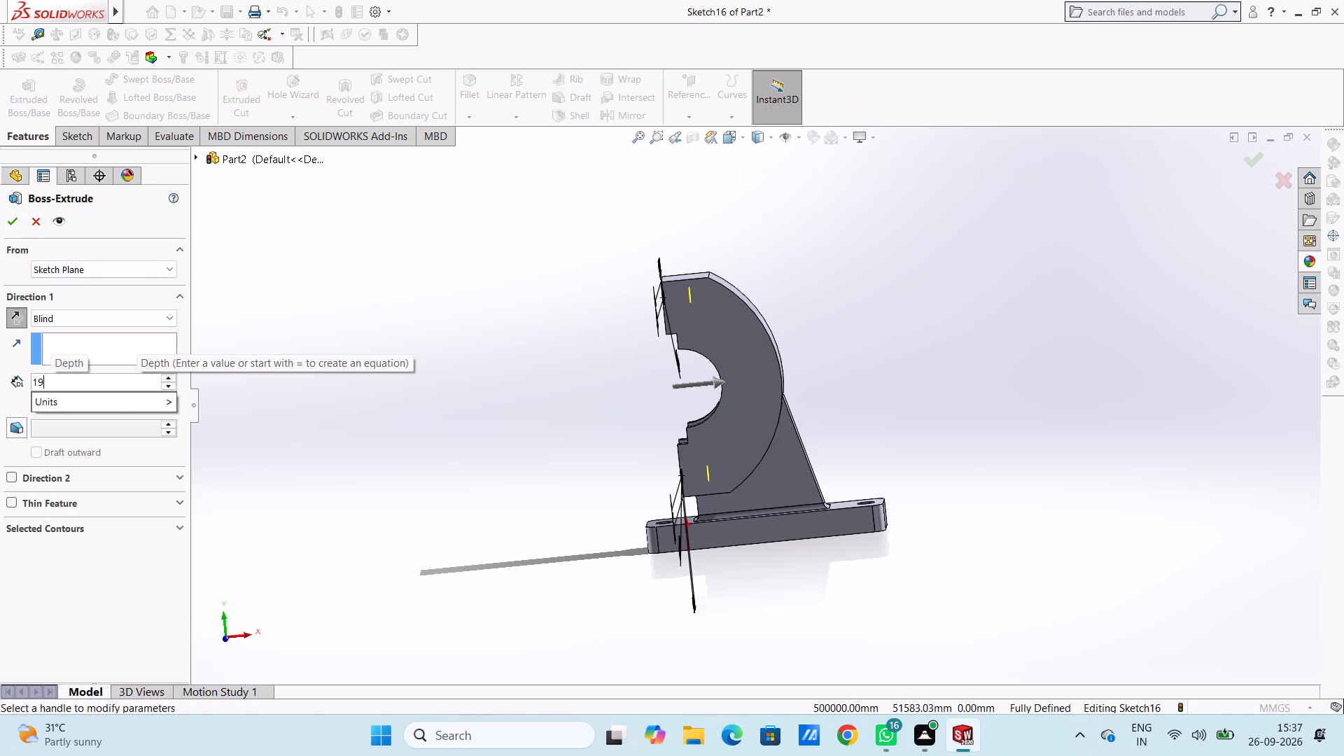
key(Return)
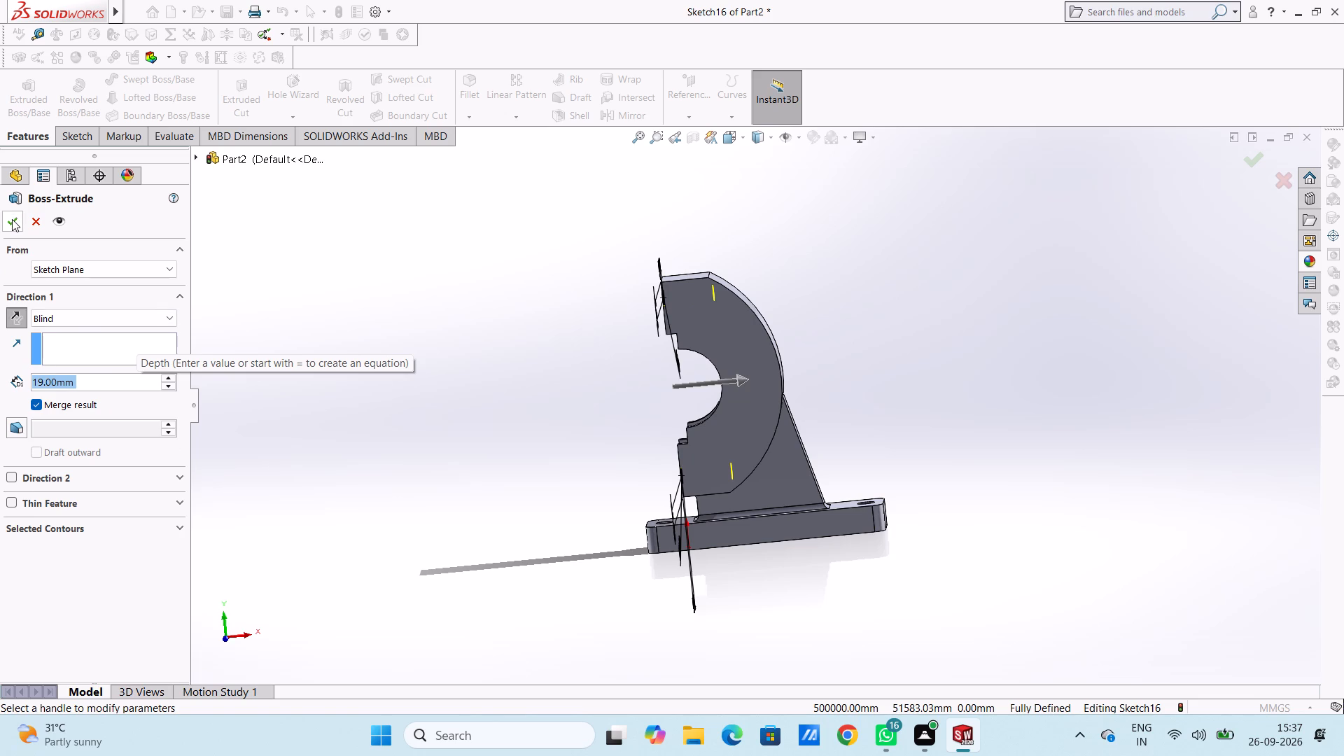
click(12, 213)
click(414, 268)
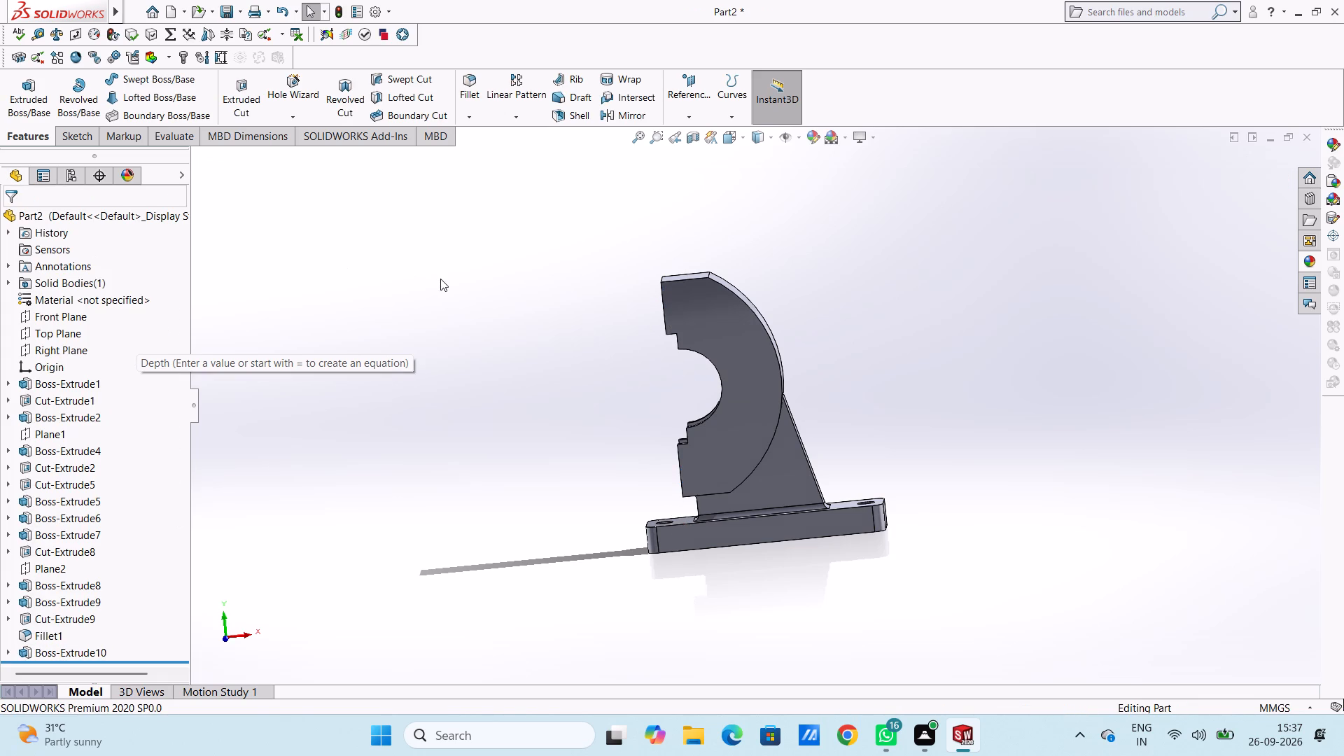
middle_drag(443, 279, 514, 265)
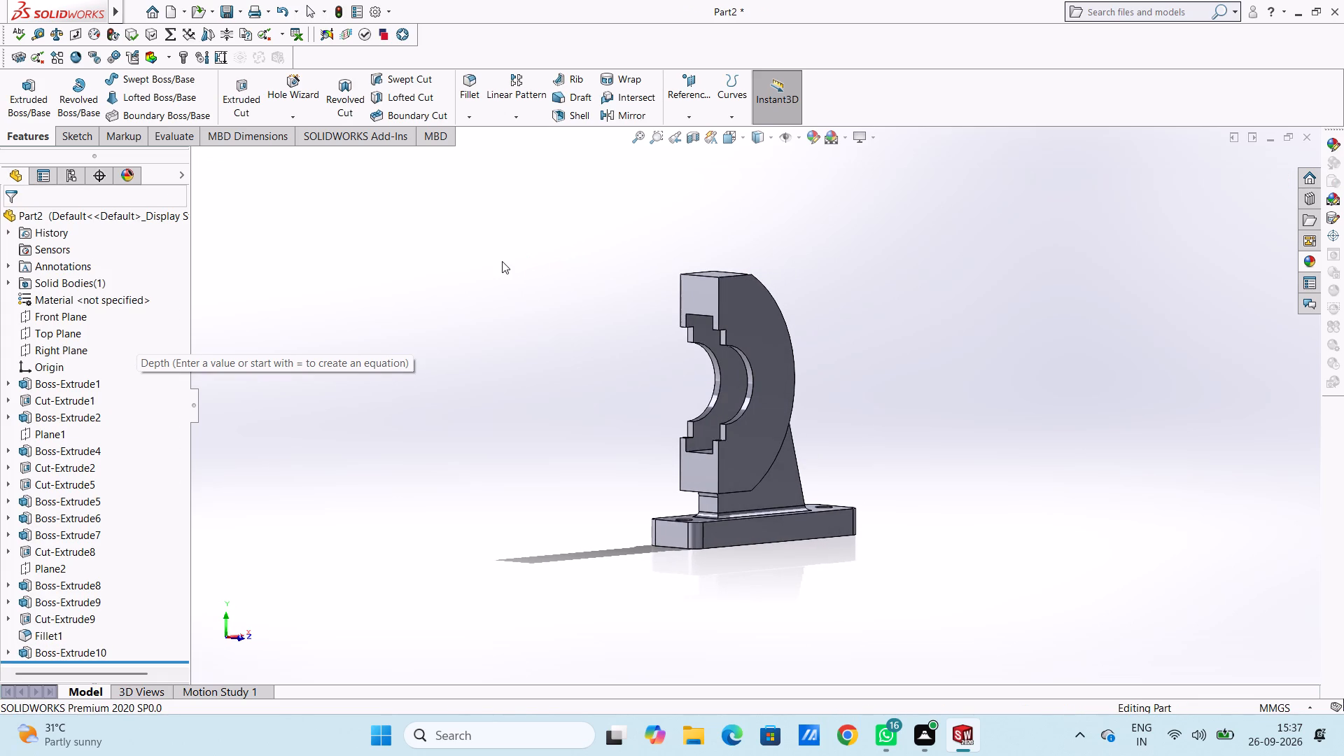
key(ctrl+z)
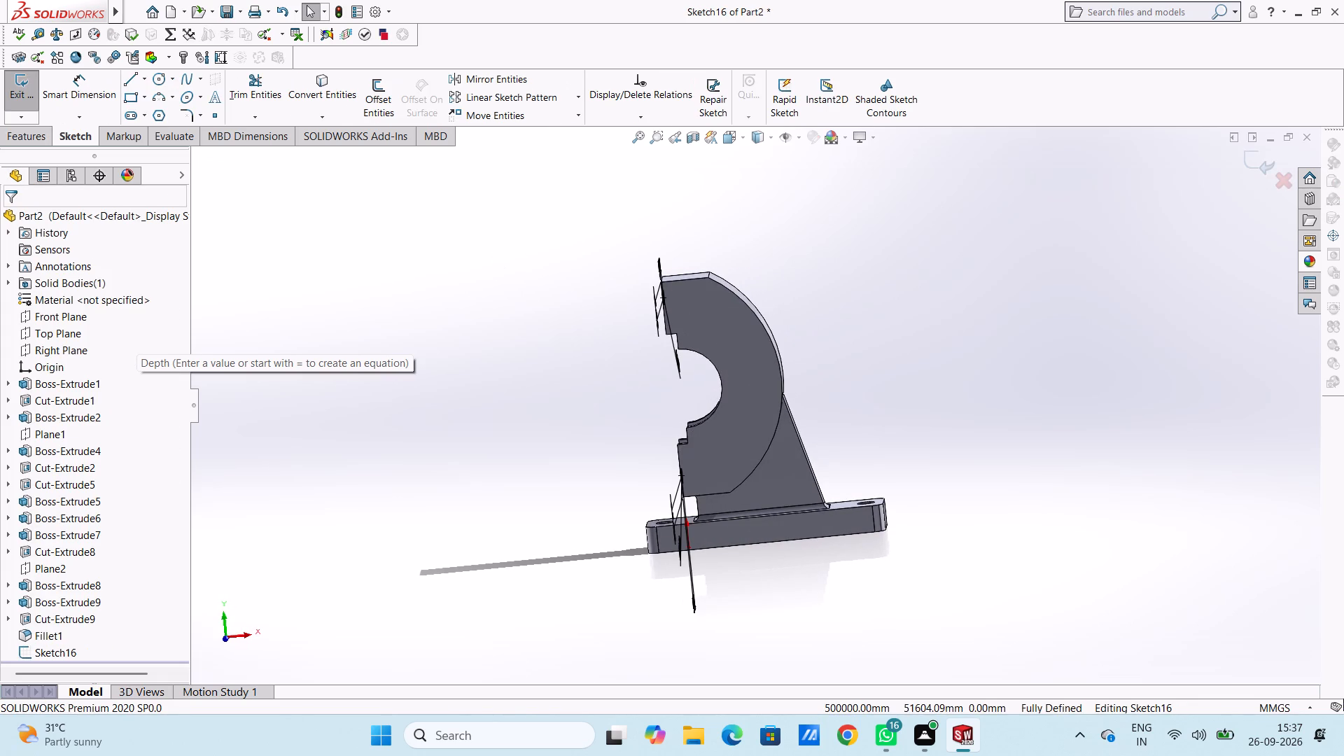
Cut the two 6 mm circles into the curved body's flat end faces with an Extruded Cut.
click(18, 134)
click(236, 87)
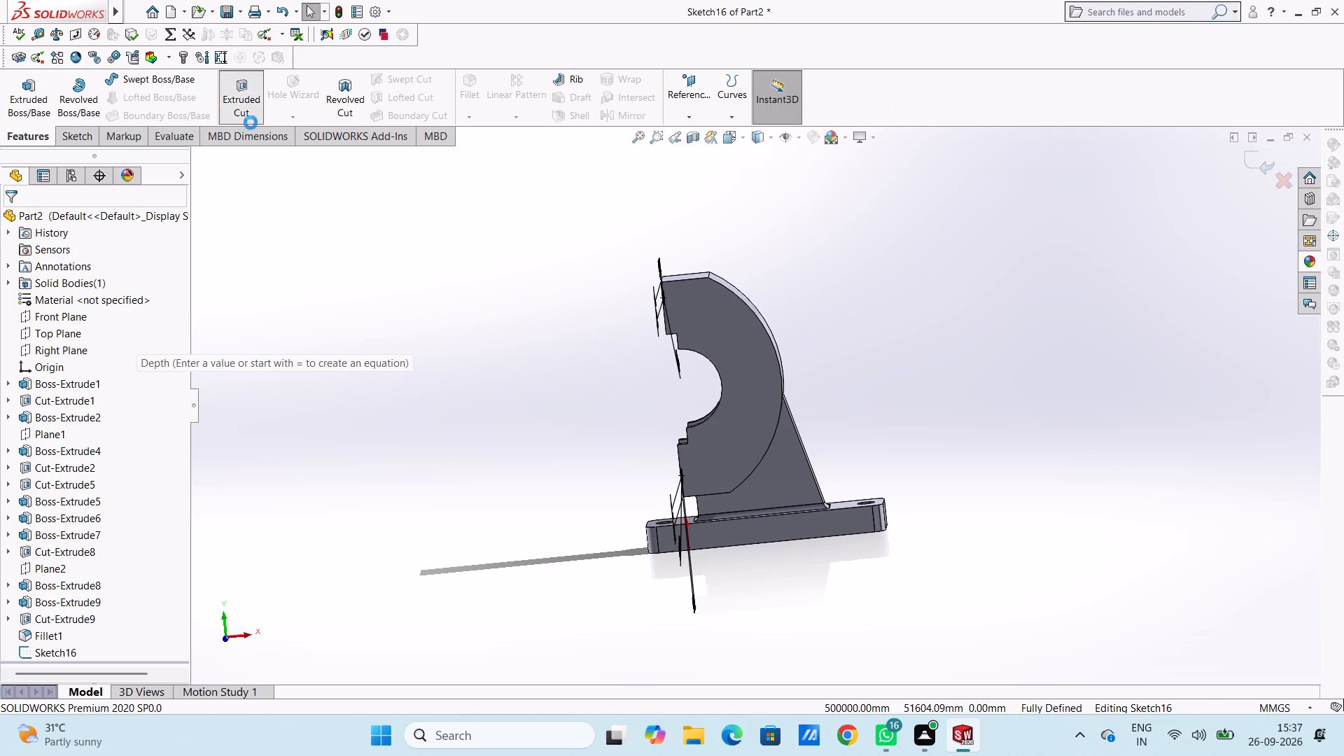
click(8, 219)
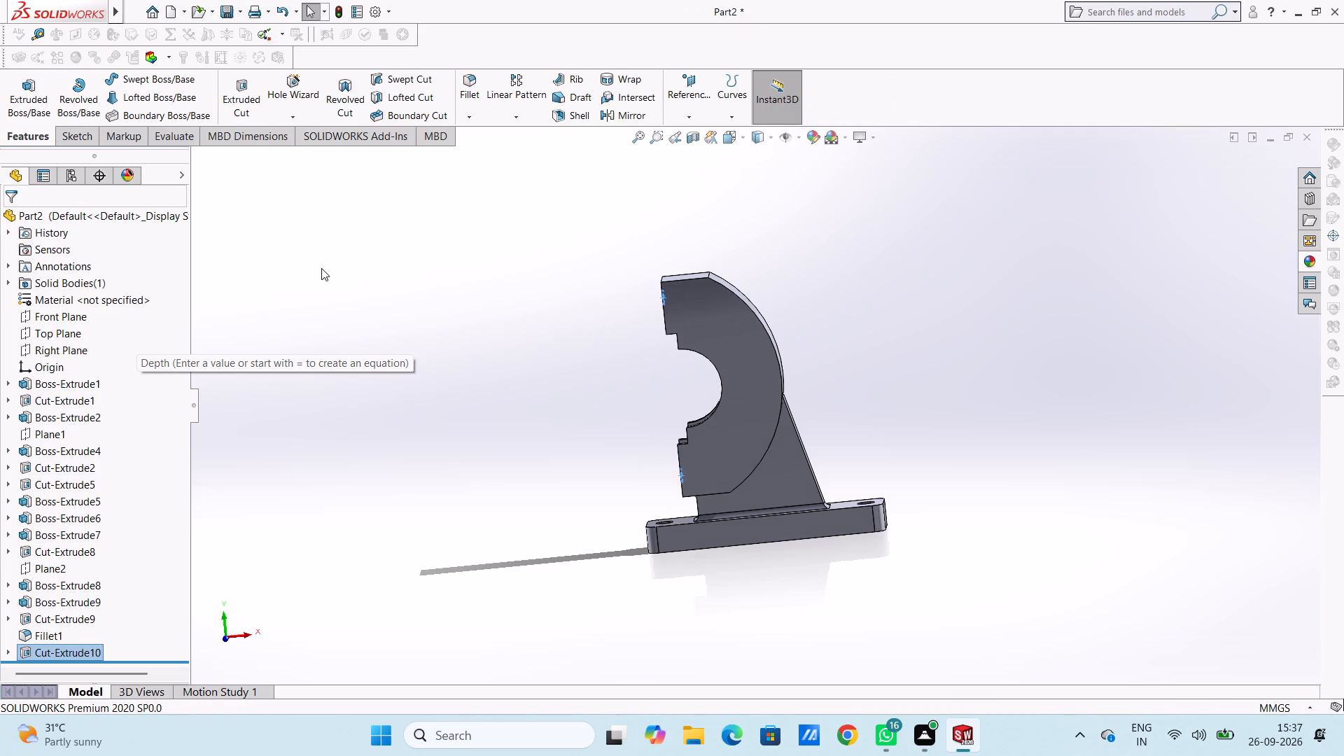
click(321, 267)
Examine the two end-face holes and the whole bracket from the front, side and underside.
middle_drag(342, 260, 498, 281)
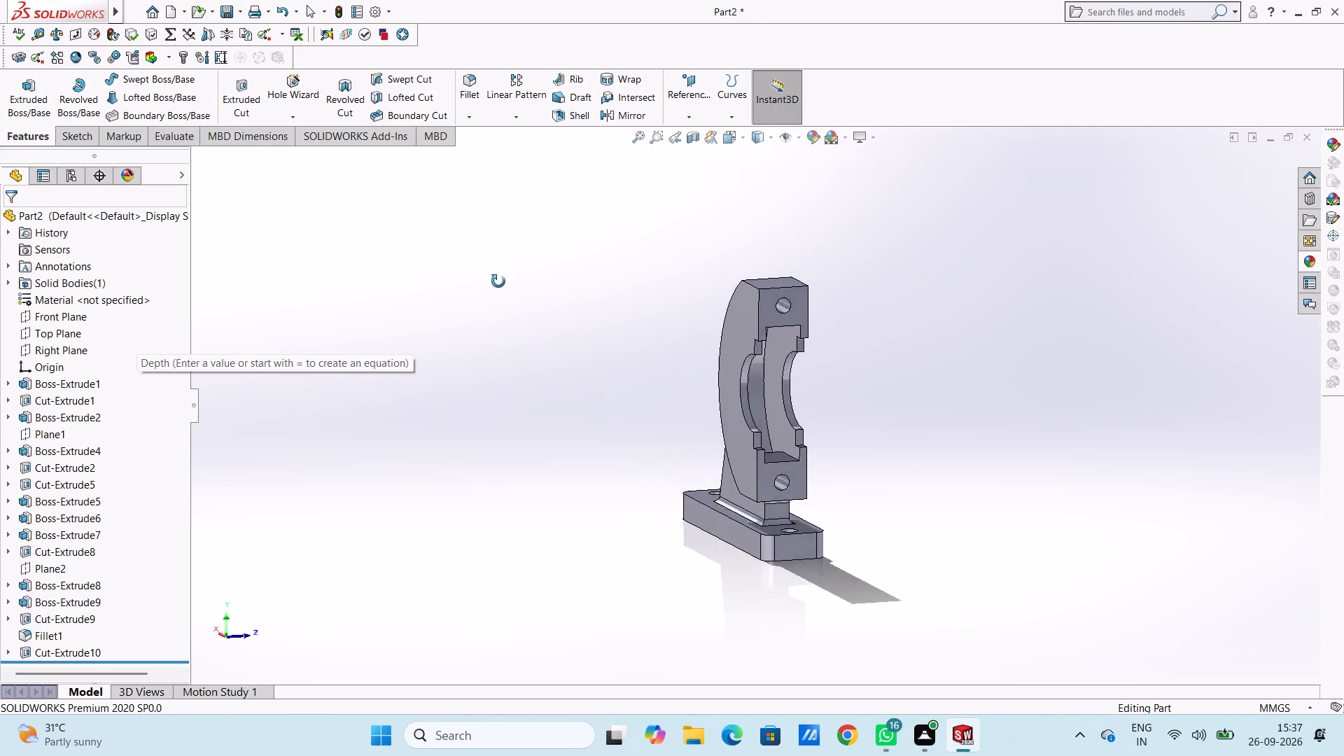
middle_drag(498, 281, 463, 248)
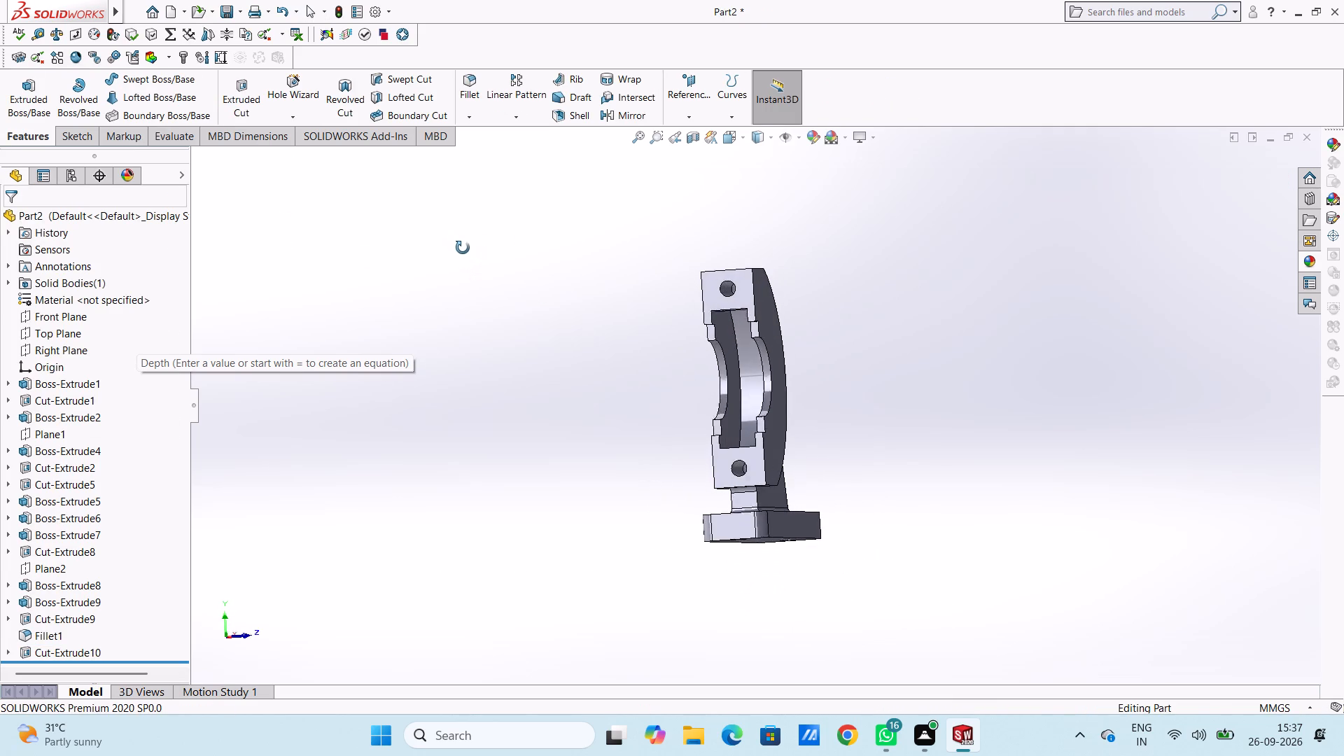
middle_drag(463, 248, 518, 280)
middle_drag(614, 346, 481, 363)
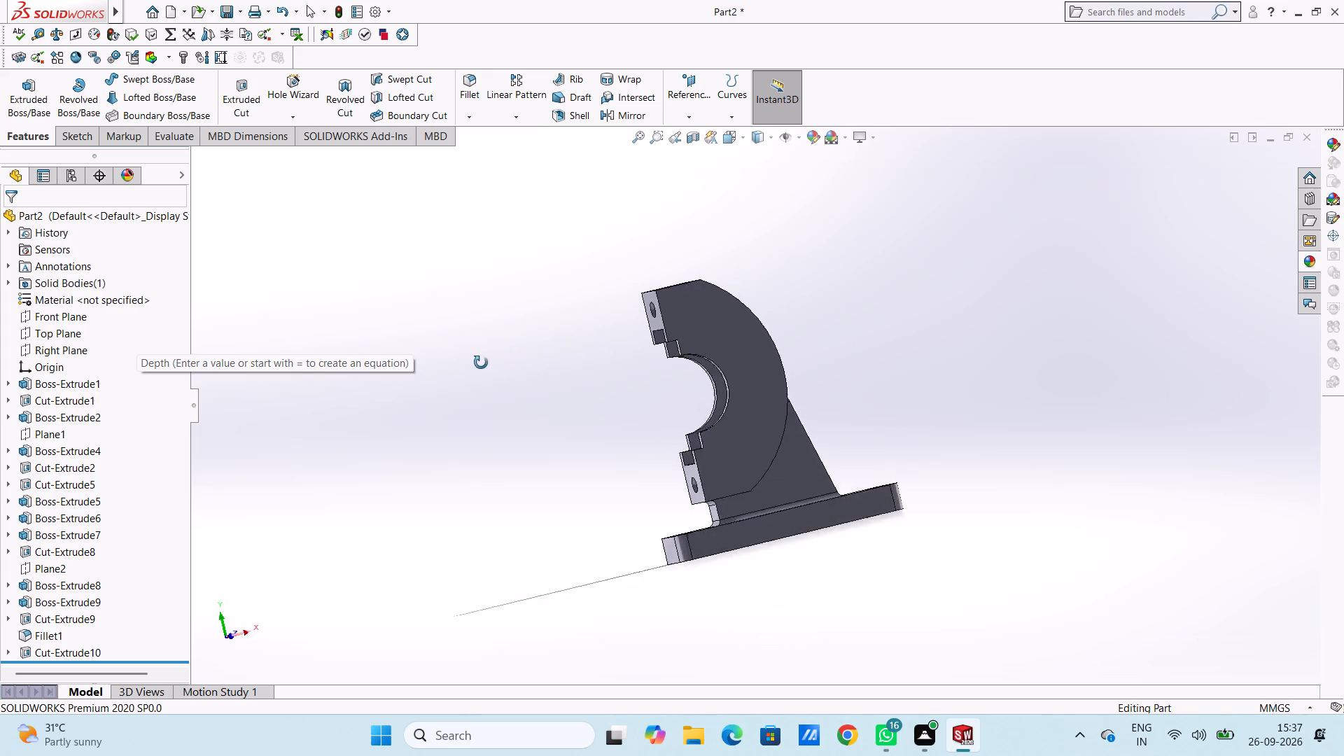
middle_drag(481, 363, 466, 377)
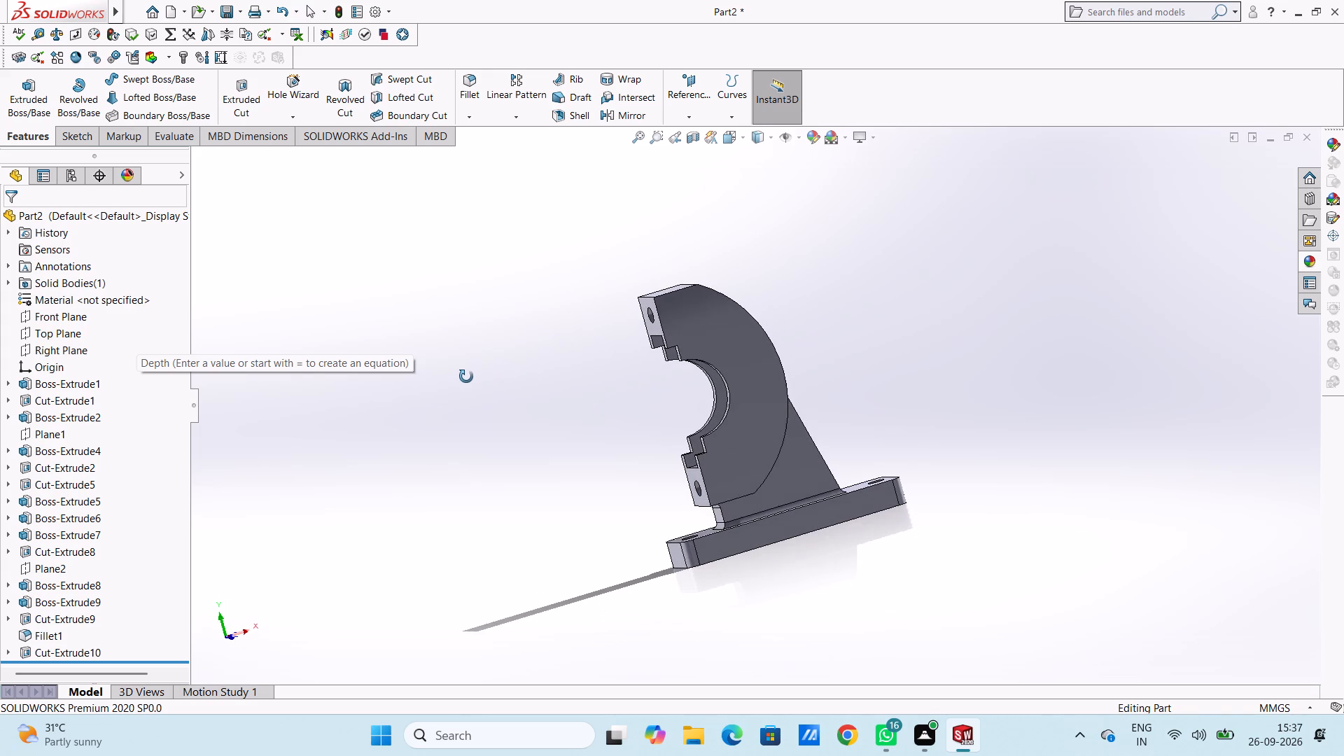
middle_drag(466, 377, 469, 381)
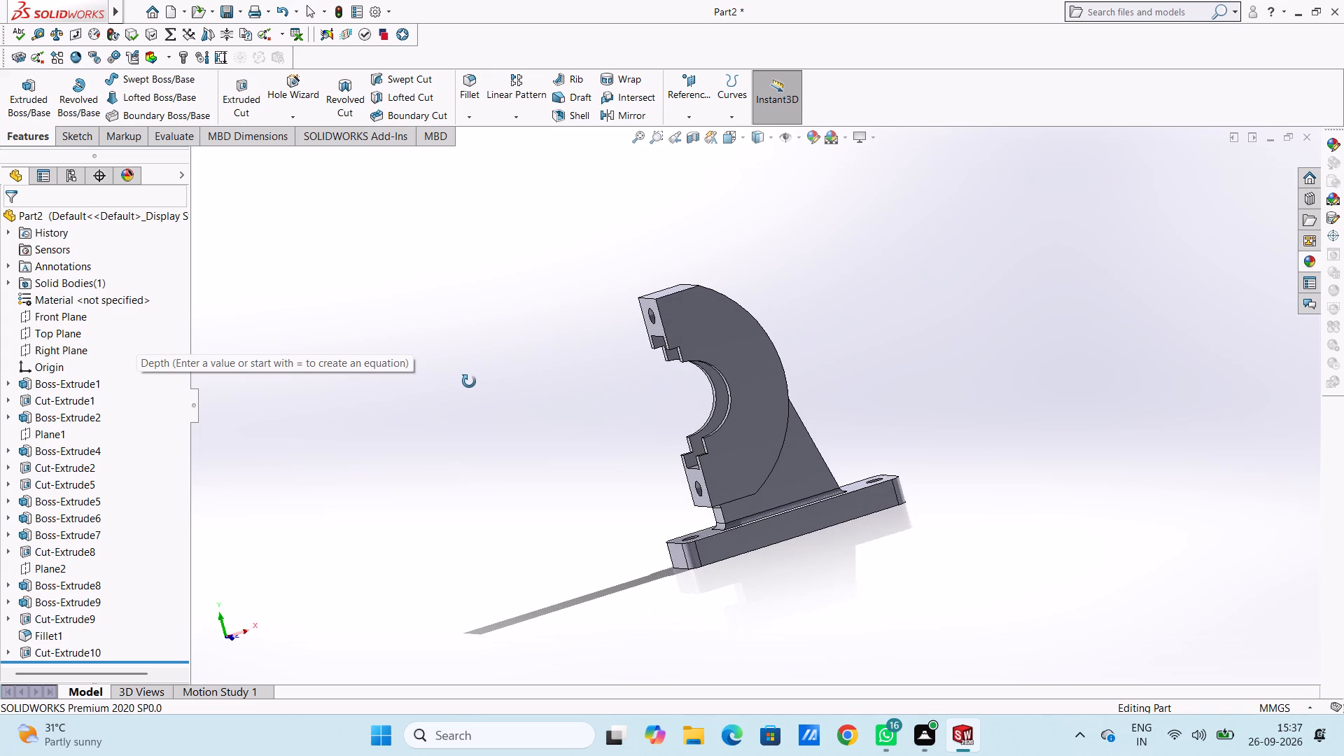
middle_drag(469, 381, 438, 385)
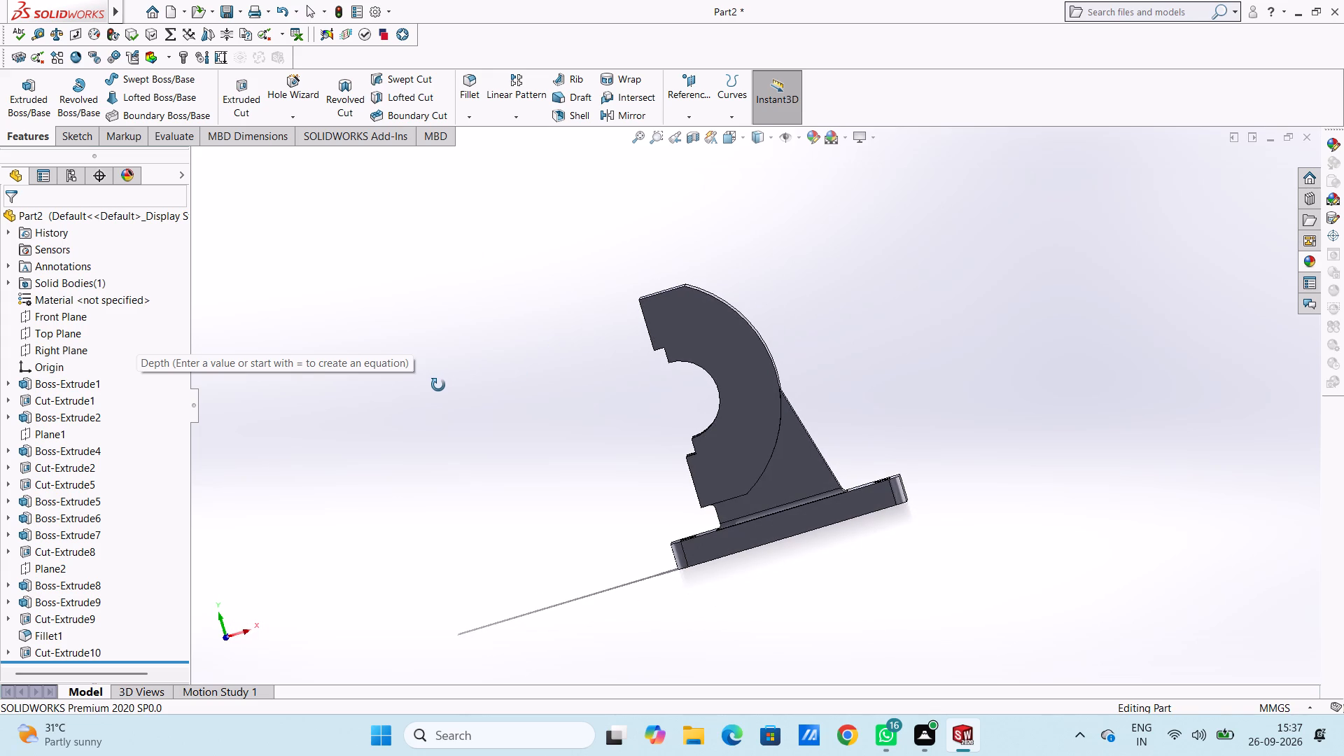
middle_drag(438, 385, 528, 376)
middle_drag(489, 382, 416, 332)
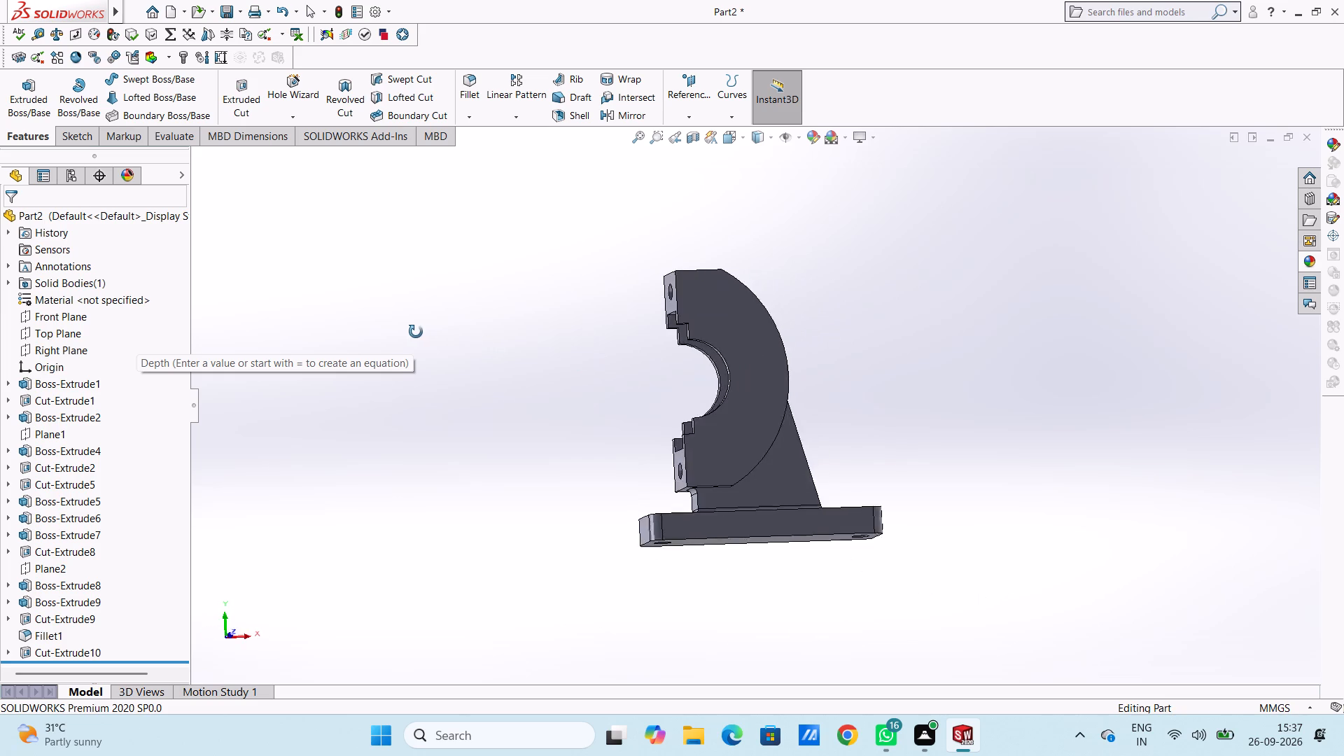
middle_drag(416, 332, 355, 497)
scroll(400, 480, down, 1)
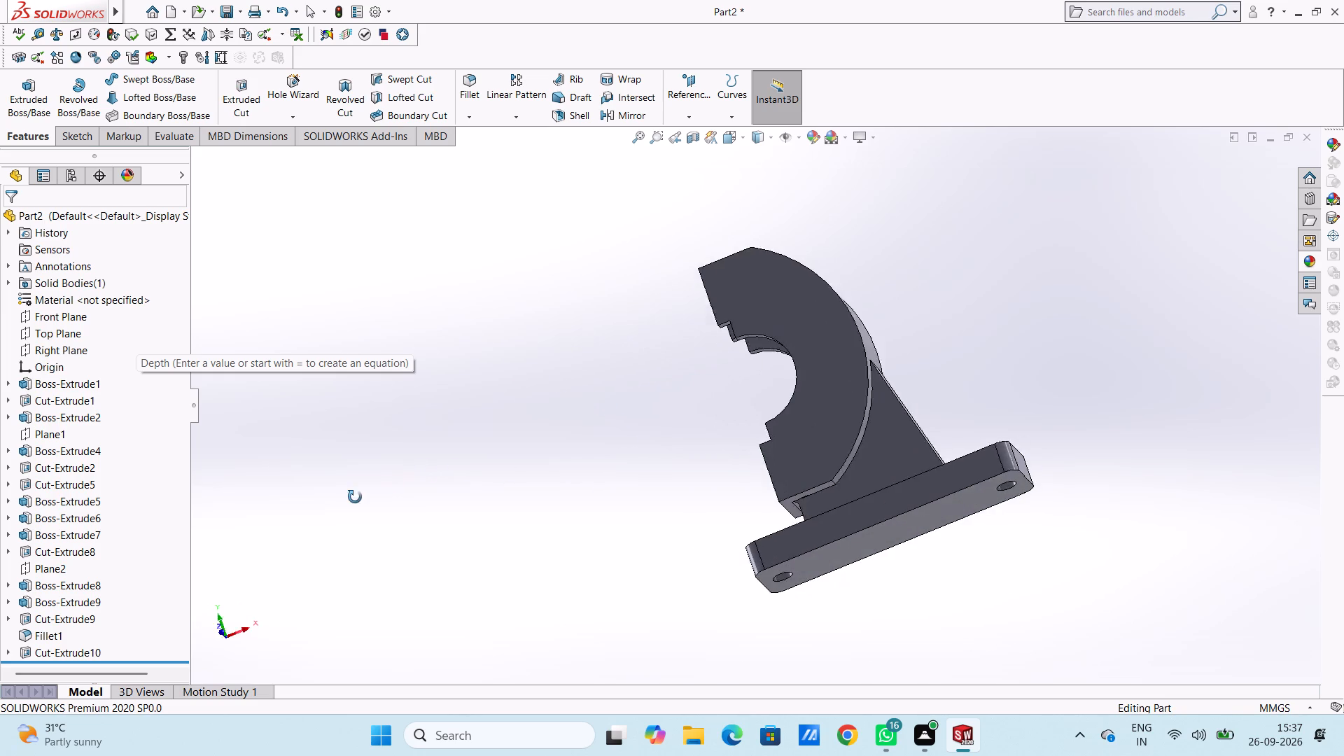
middle_drag(355, 497, 349, 499)
middle_drag(537, 316, 702, 307)
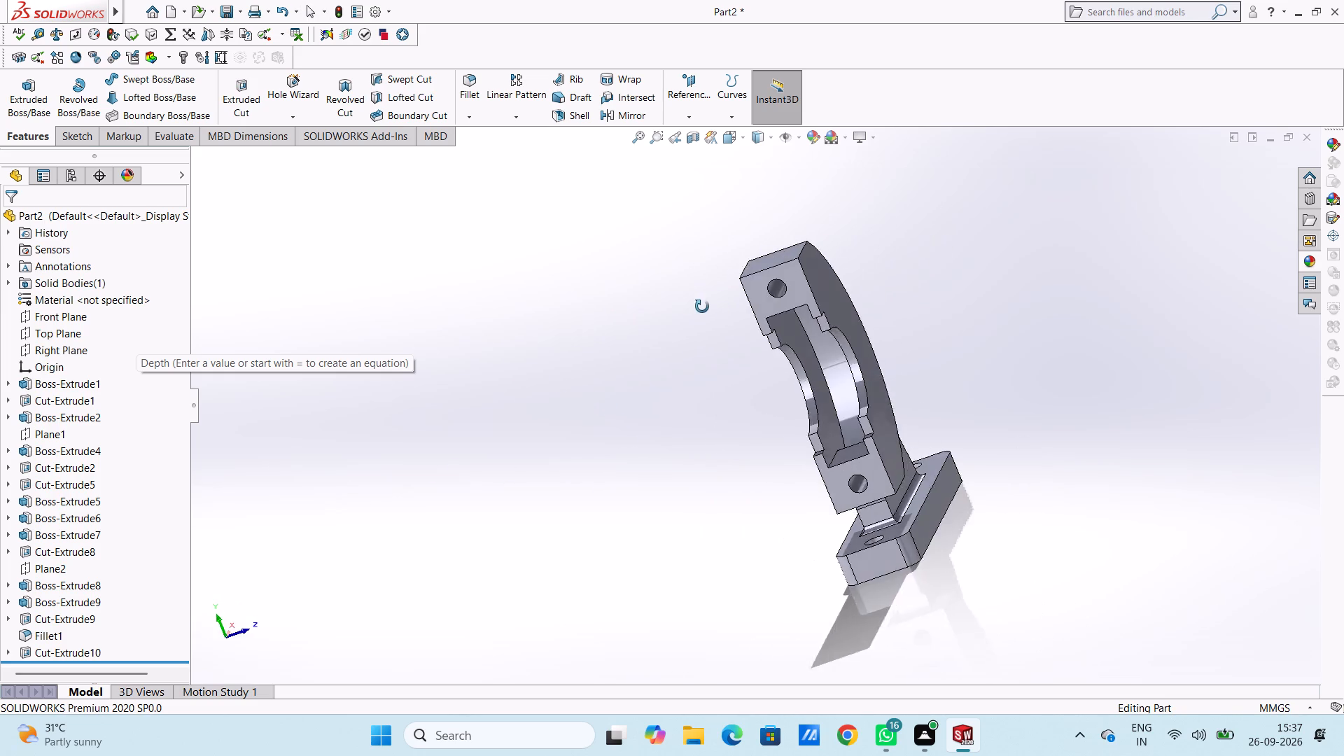
middle_drag(702, 307, 671, 363)
middle_drag(684, 403, 662, 347)
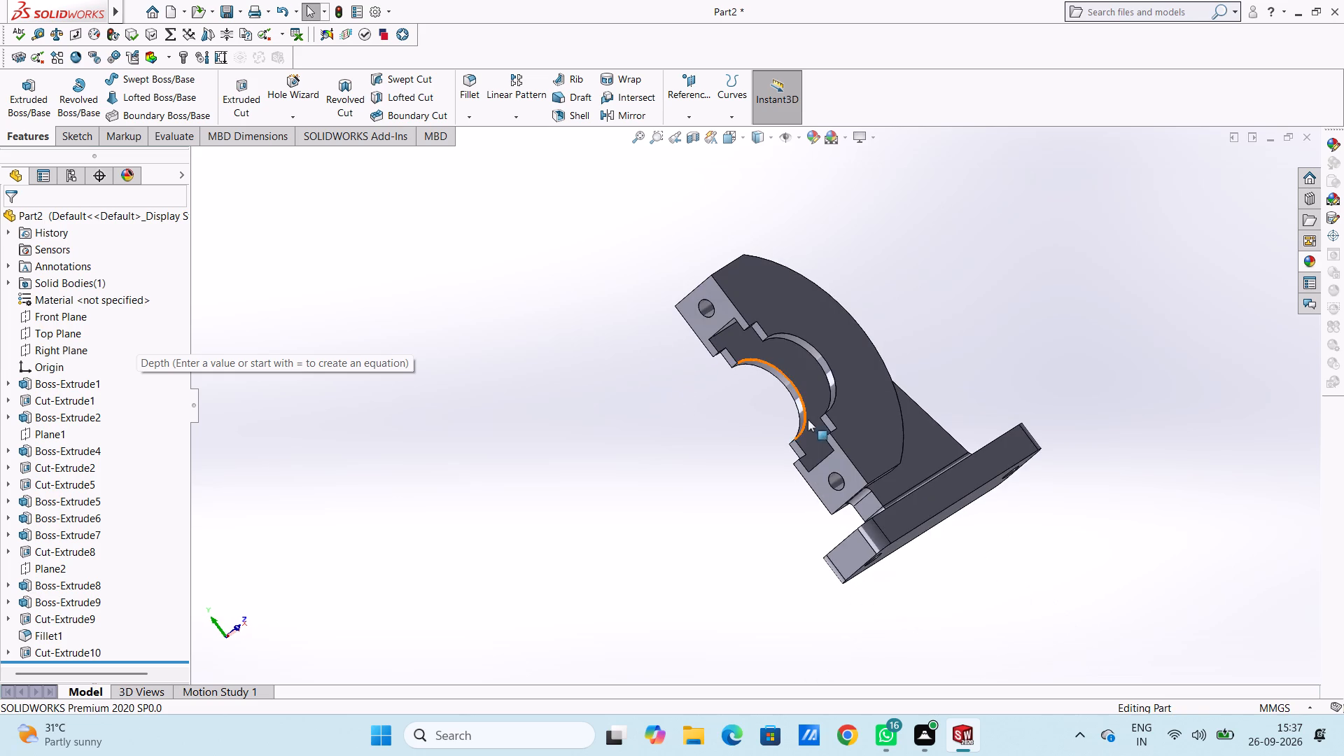
Fillet the four short step edges at both ends of the curved body's bore with a 2 mm radius.
scroll(830, 413, down, 5)
middle_drag(787, 353, 862, 368)
scroll(768, 428, down, 6)
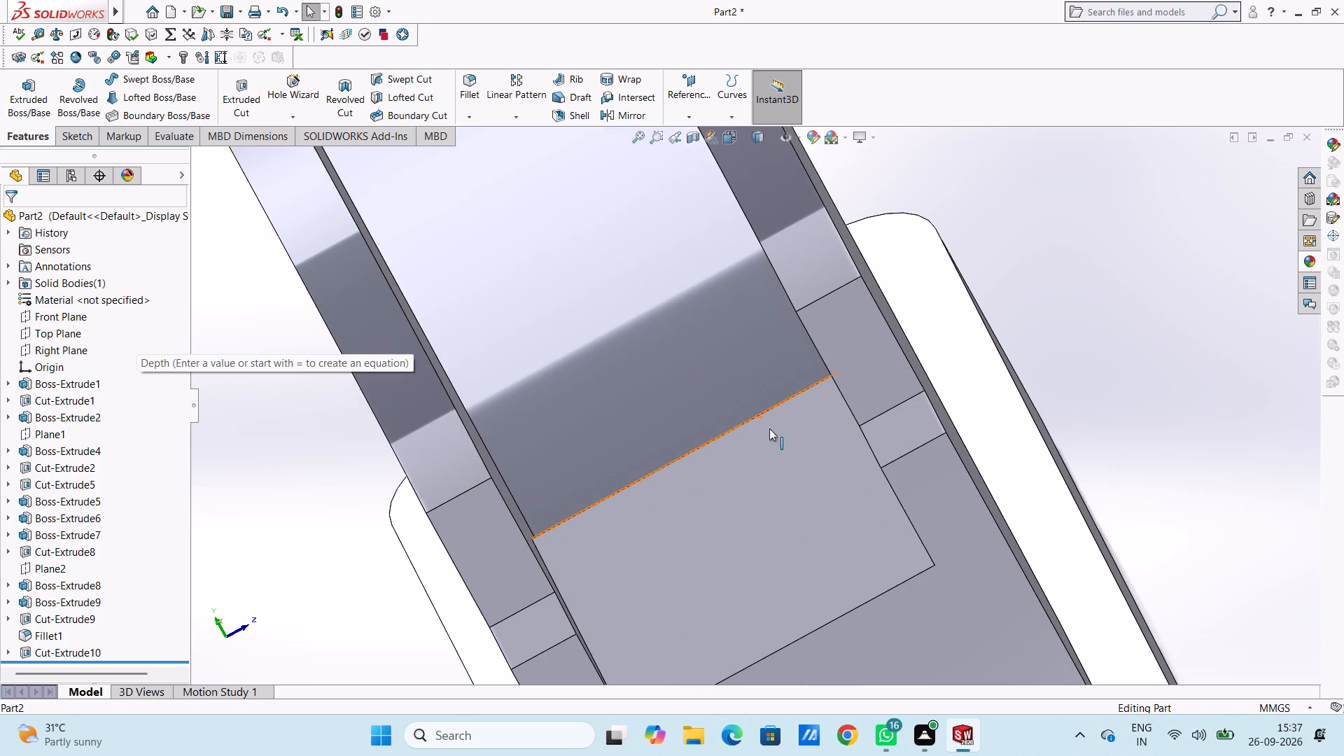
click(471, 76)
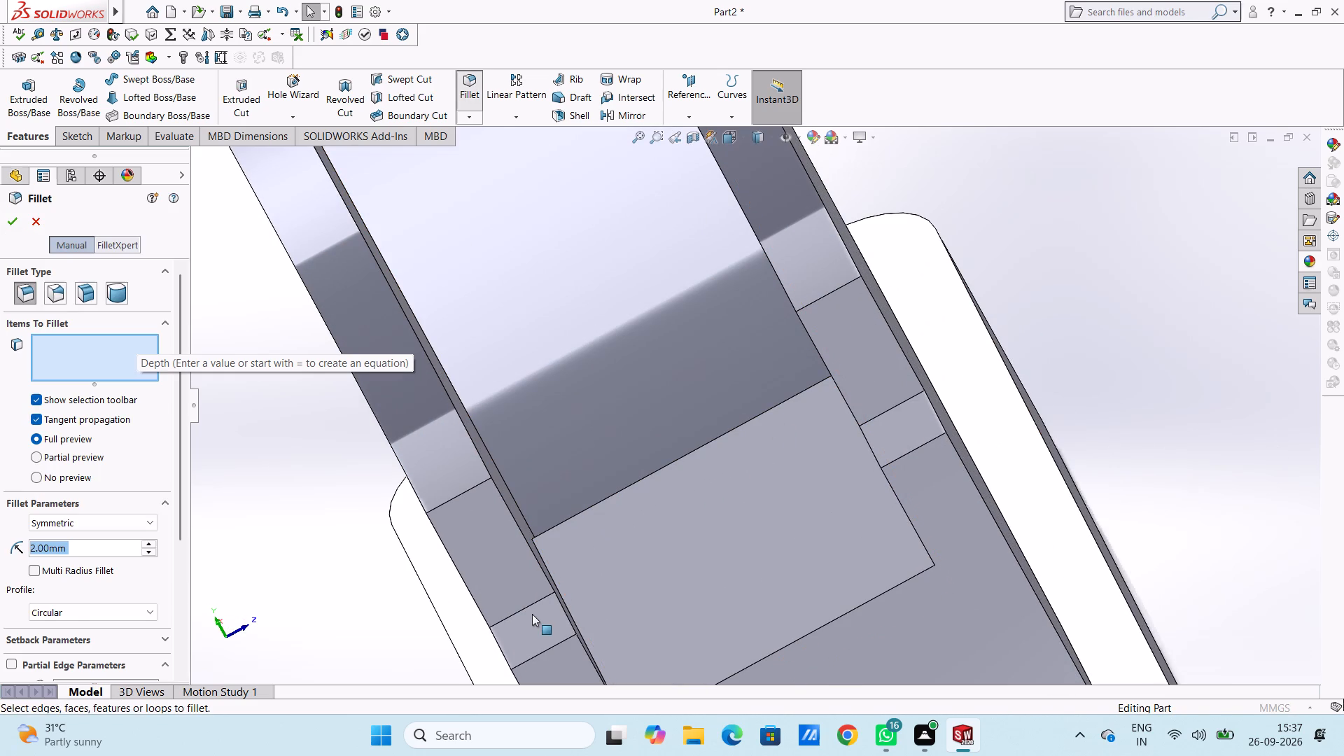
click(531, 605)
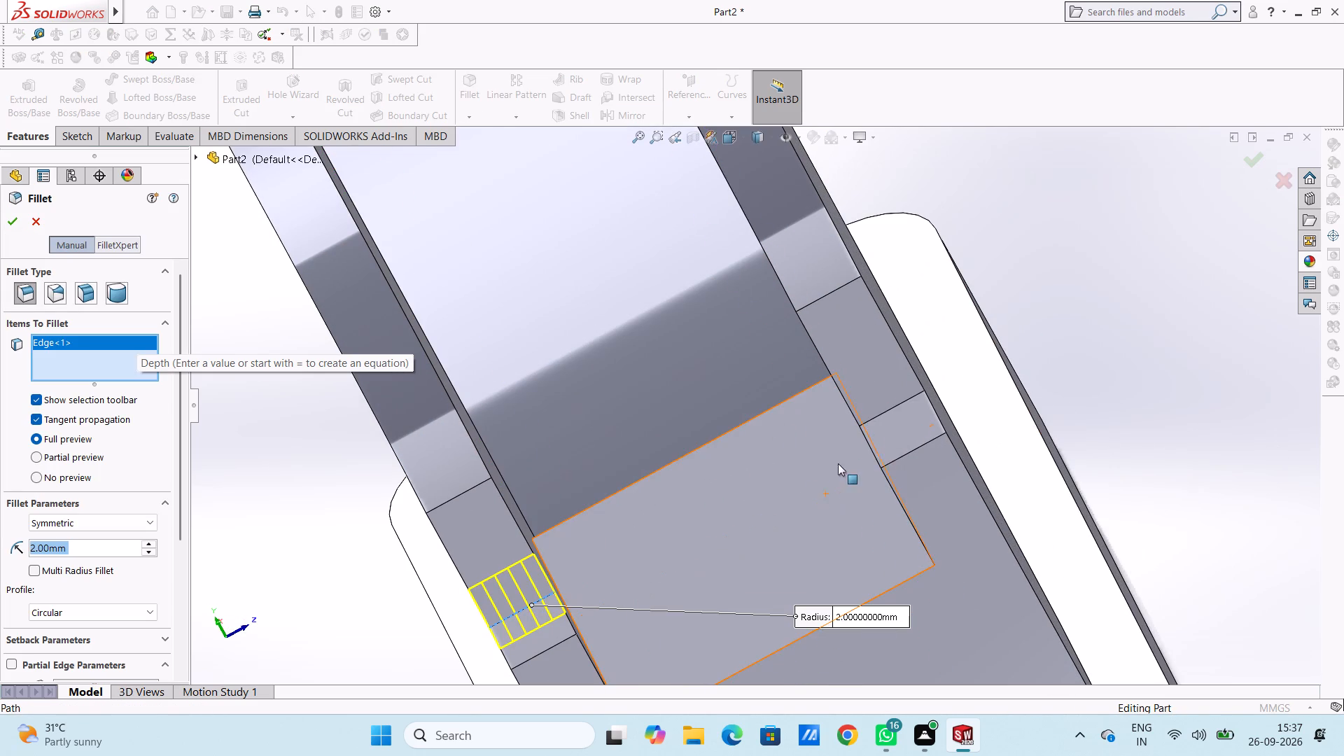
click(890, 410)
scroll(881, 403, up, 6)
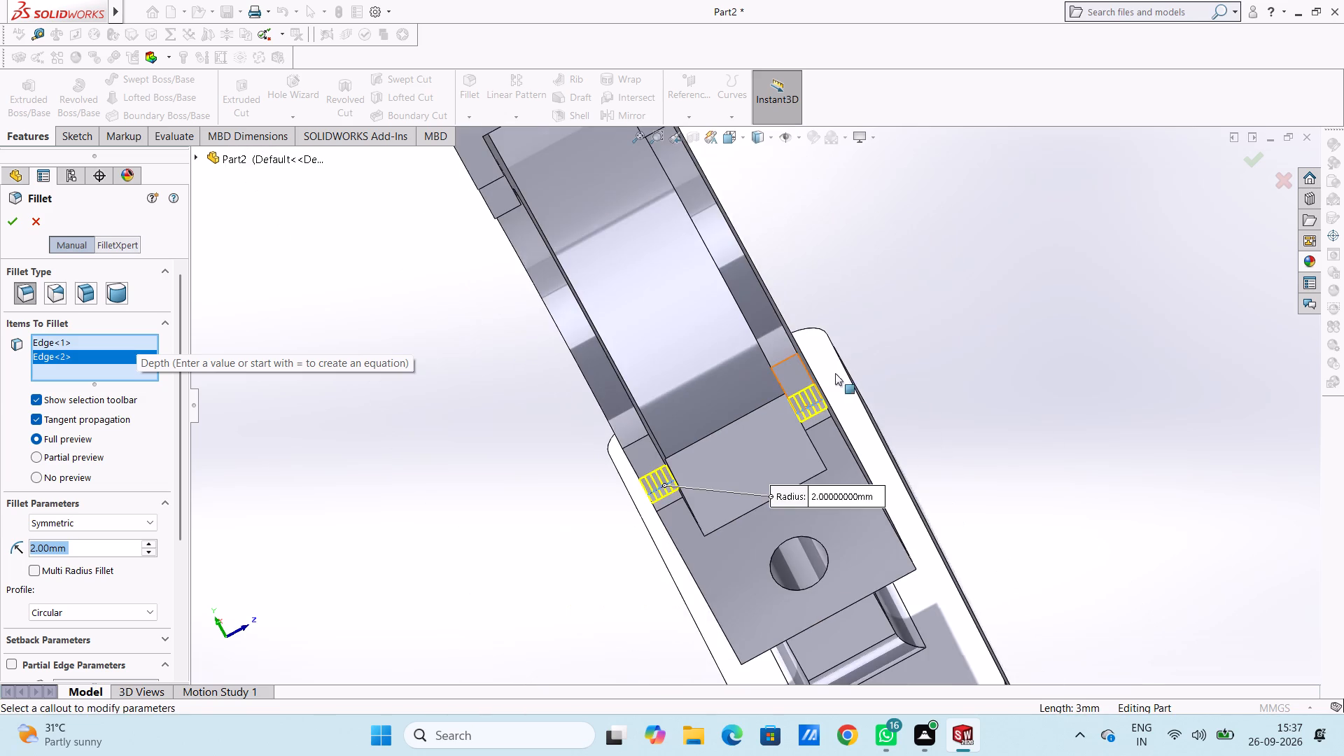
scroll(673, 220, up, 3)
scroll(671, 220, down, 5)
middle_drag(861, 227, 813, 237)
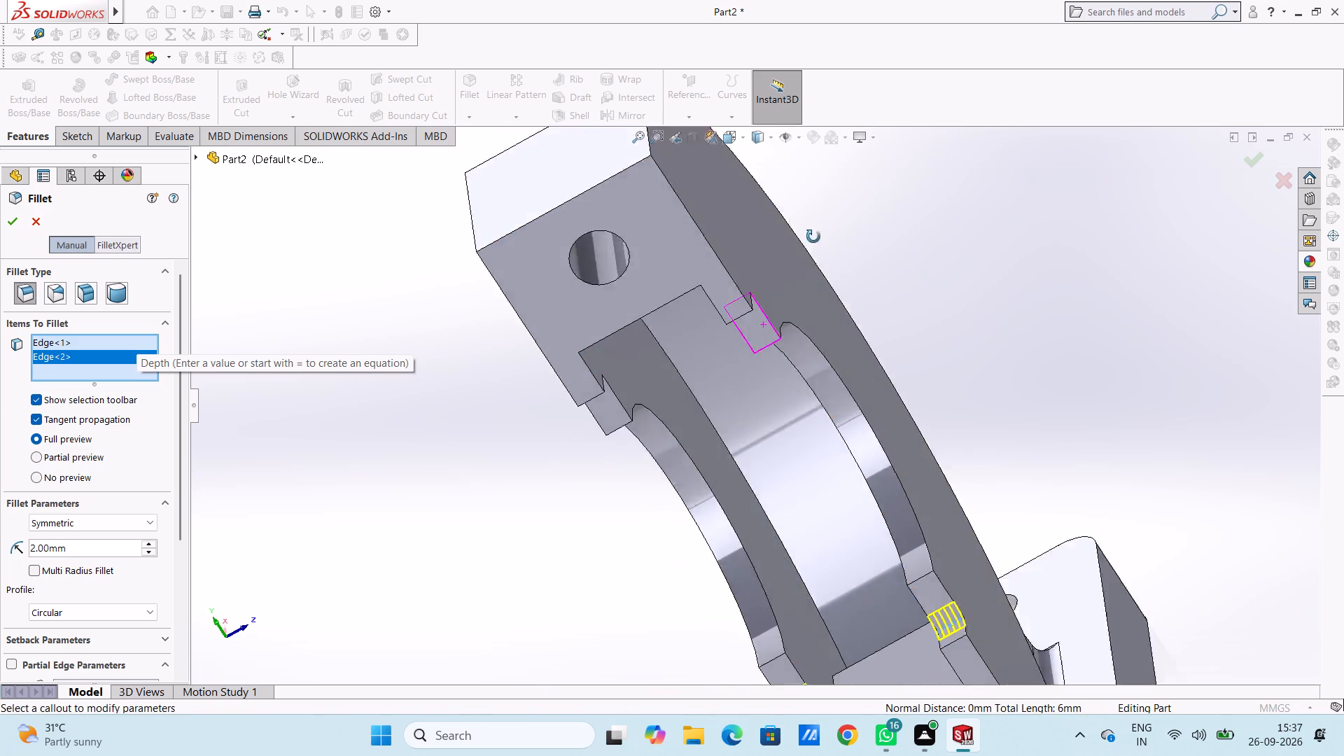
middle_drag(813, 237, 811, 237)
middle_drag(811, 239, 746, 209)
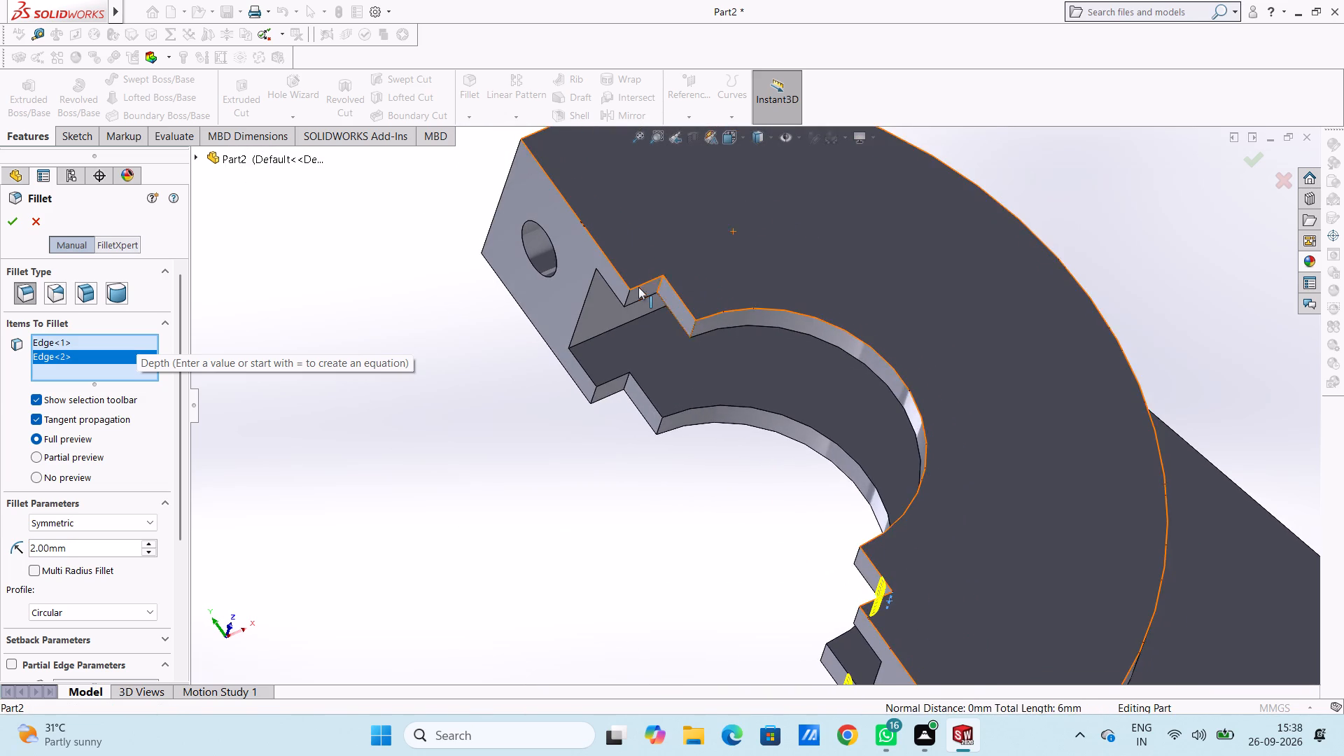
scroll(638, 287, down, 6)
click(752, 341)
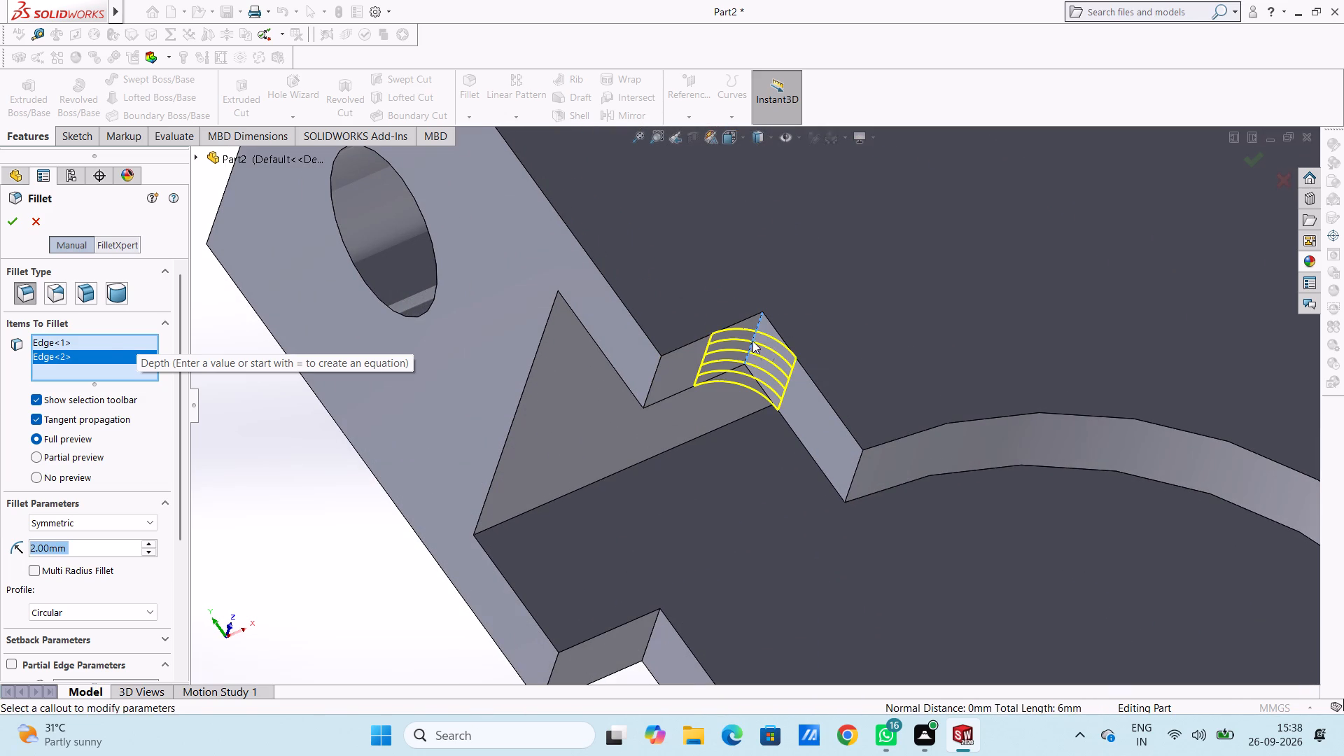
click(650, 634)
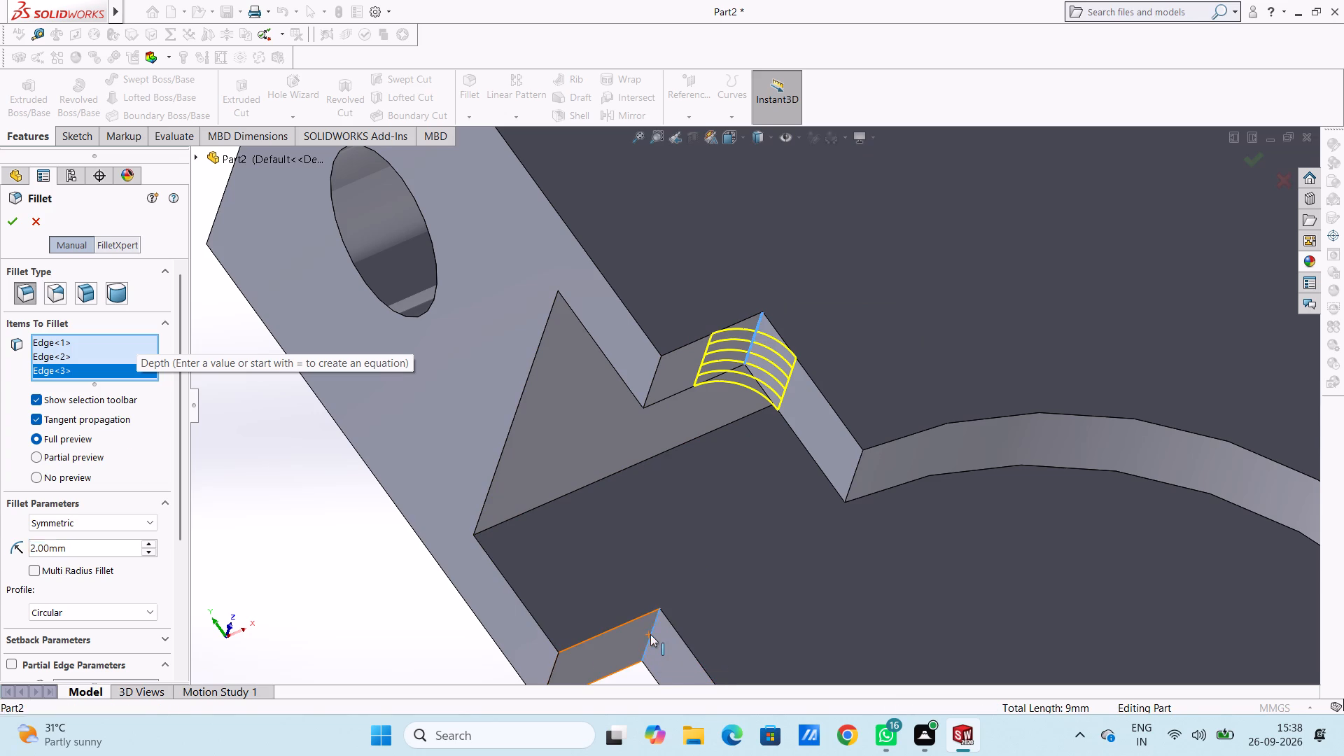
click(11, 225)
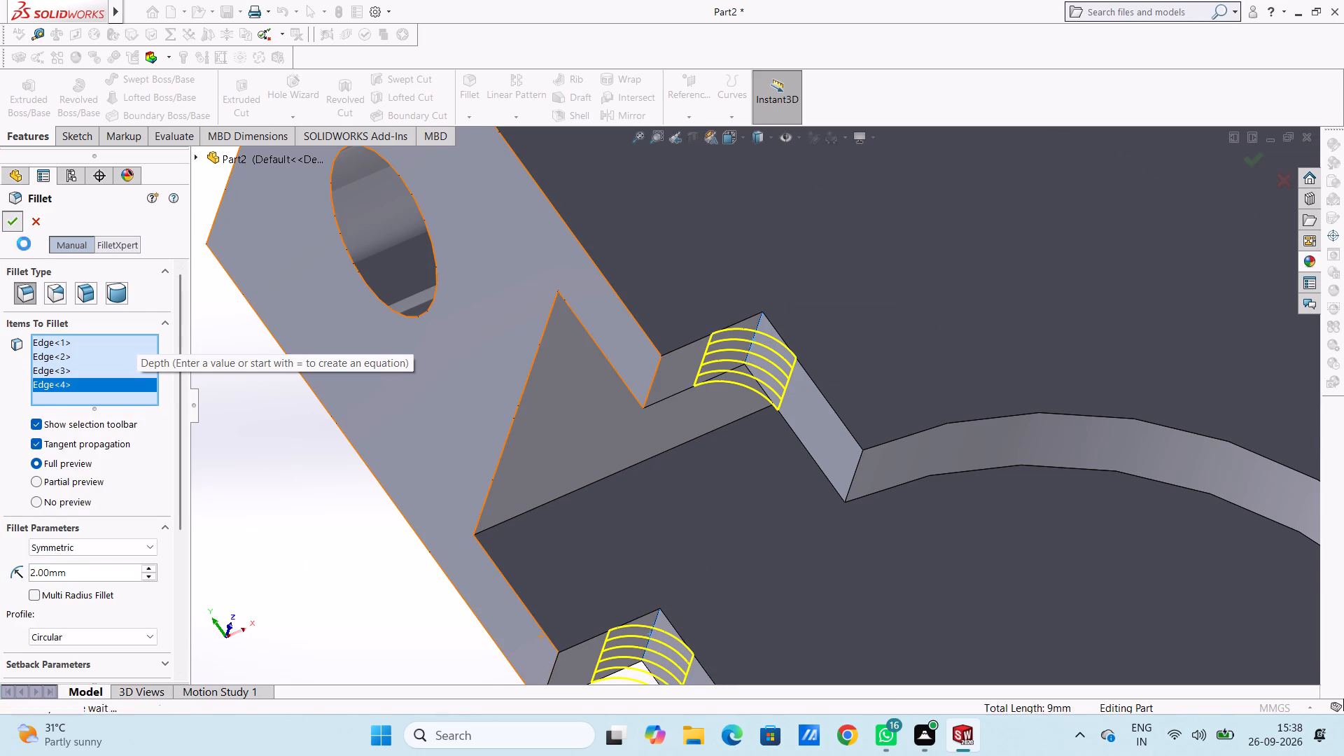
Fillet the edge where the rib's sloped face meets the curved body's outer surface with a 2 mm radius.
scroll(266, 427, up, 8)
scroll(442, 440, up, 1)
middle_drag(442, 440, 420, 463)
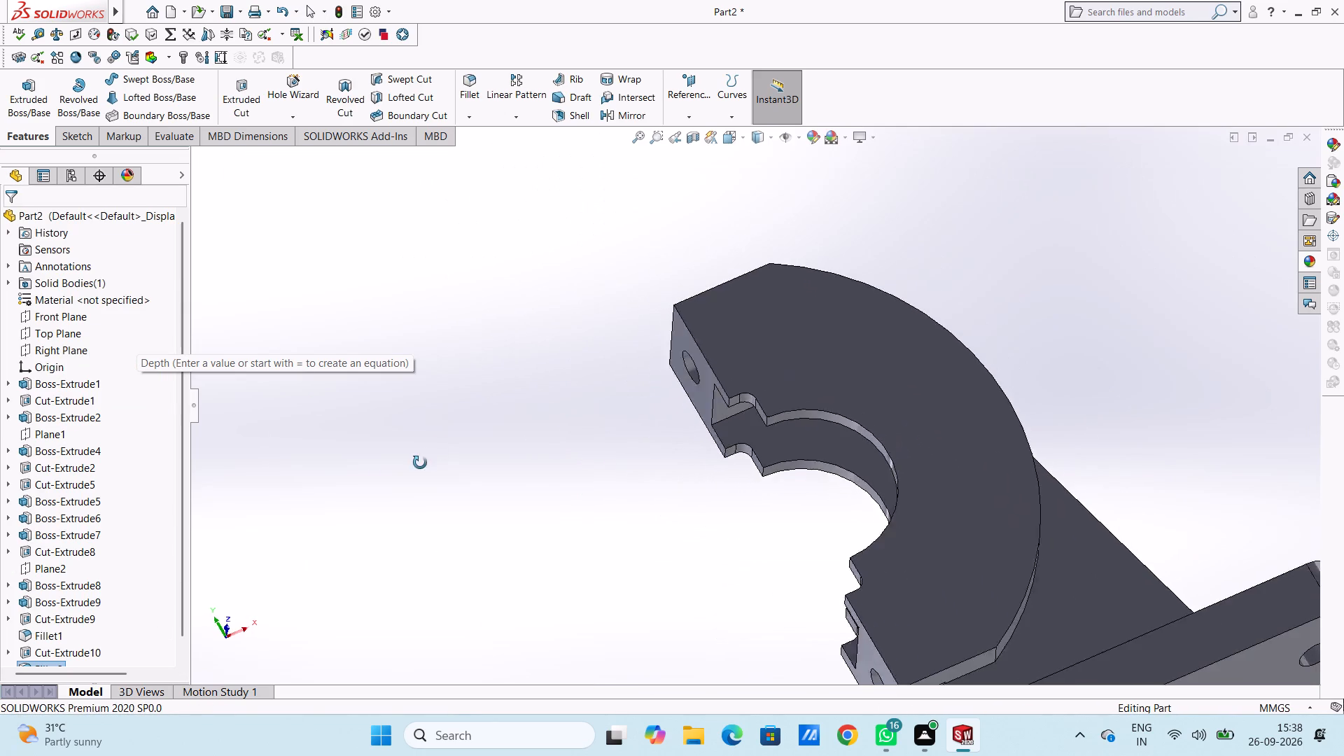
middle_drag(420, 463, 431, 549)
middle_drag(479, 463, 599, 510)
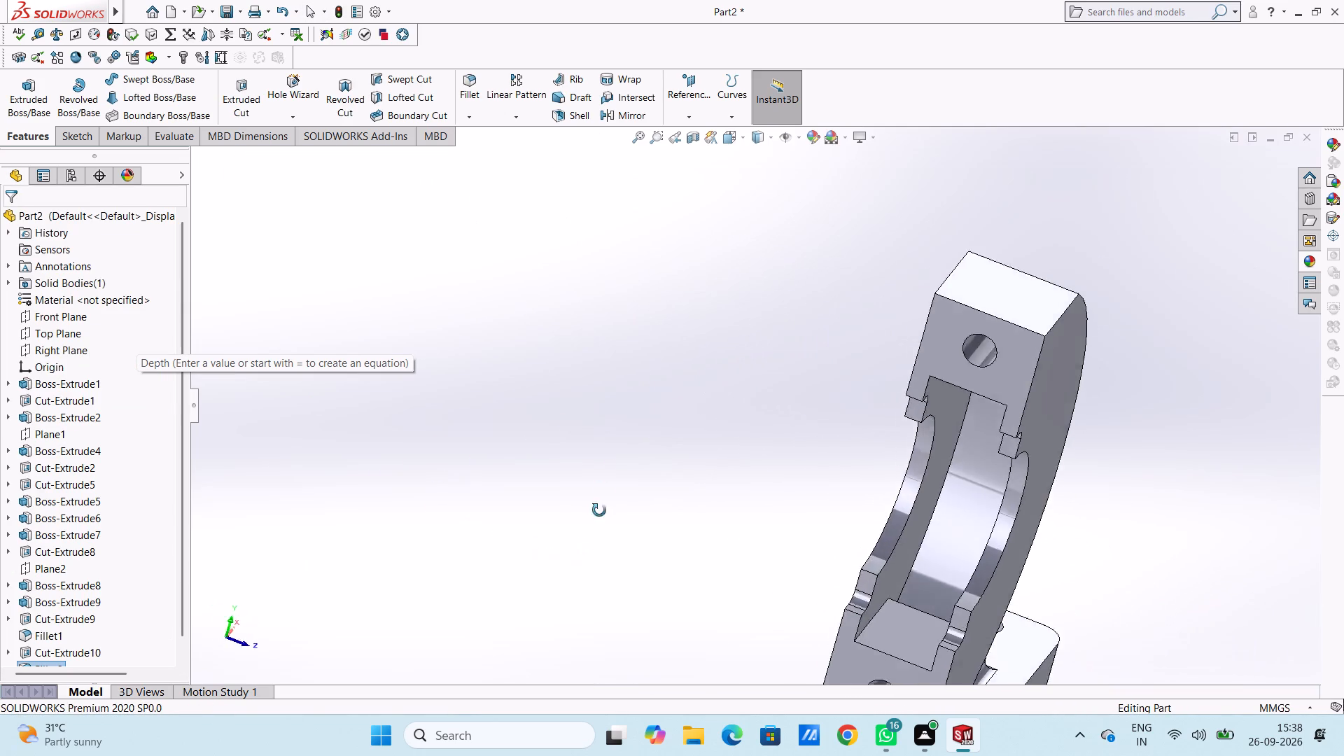
middle_drag(599, 510, 444, 421)
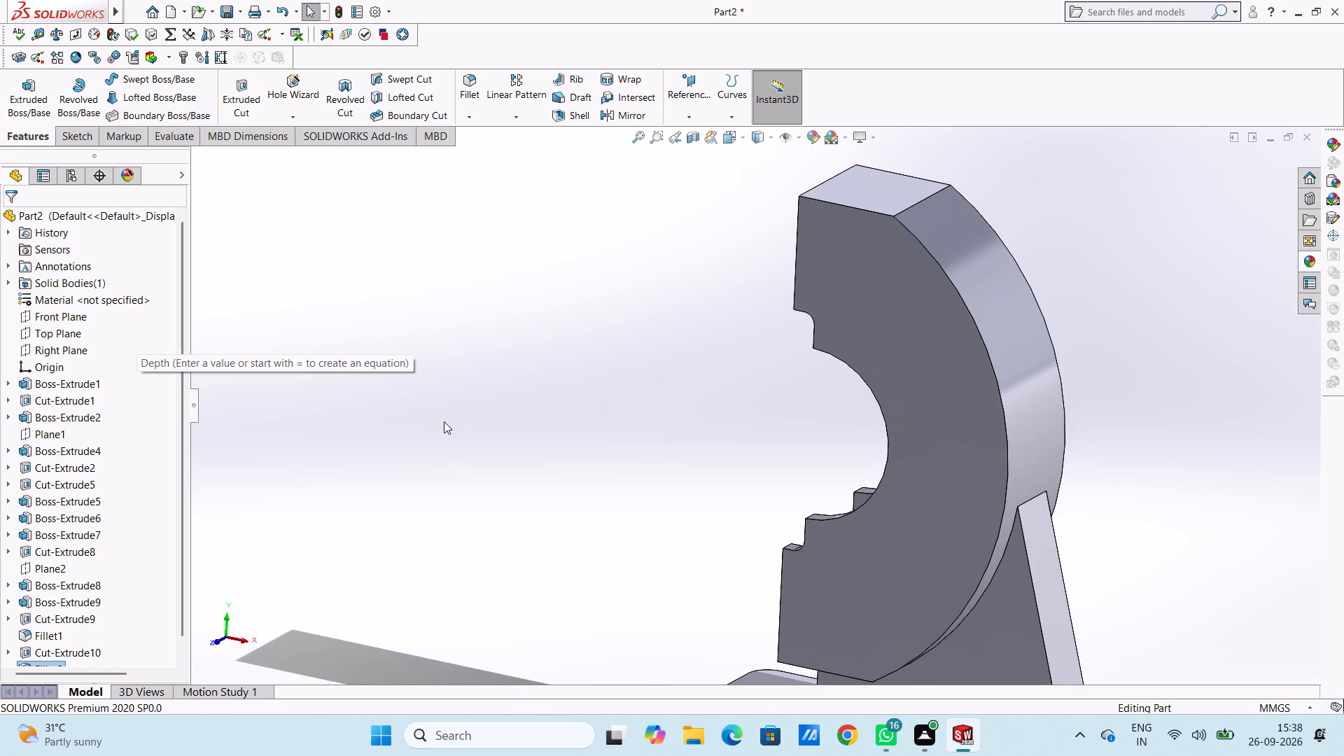
scroll(1097, 495, down, 5)
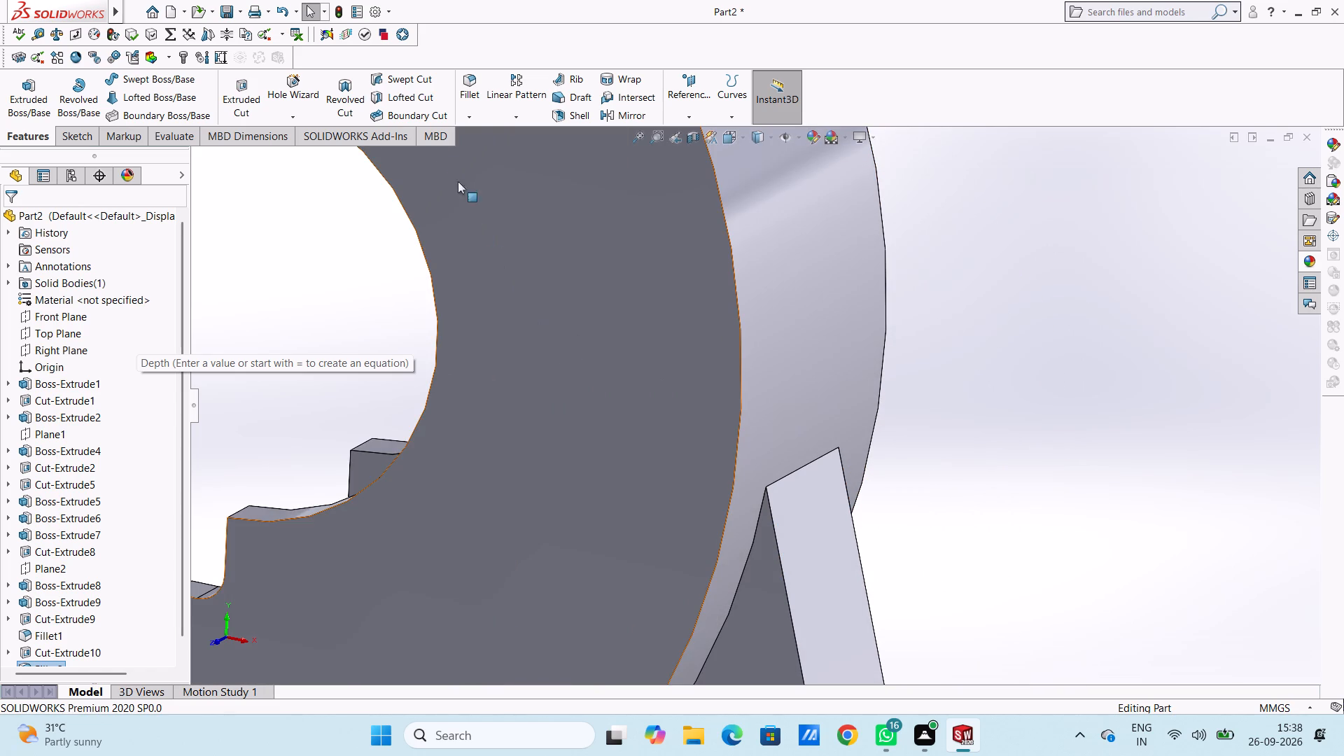
click(466, 81)
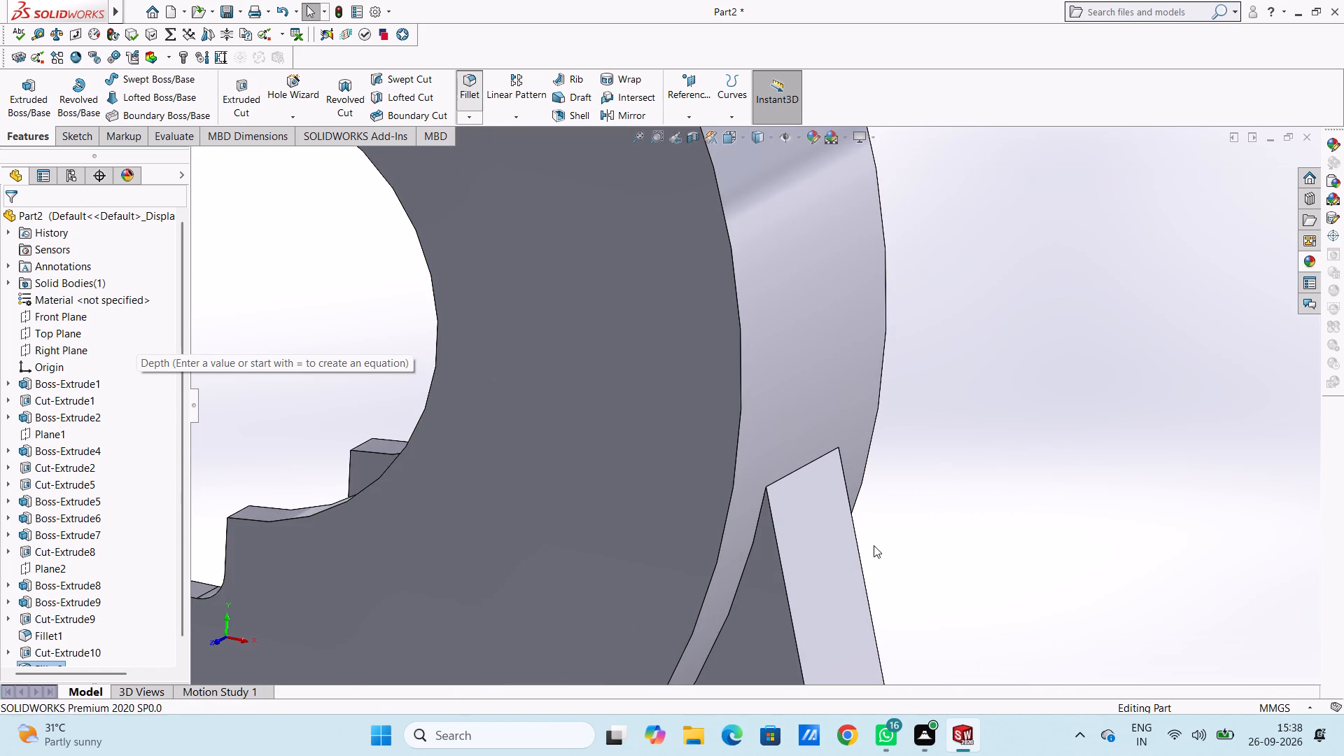
click(808, 463)
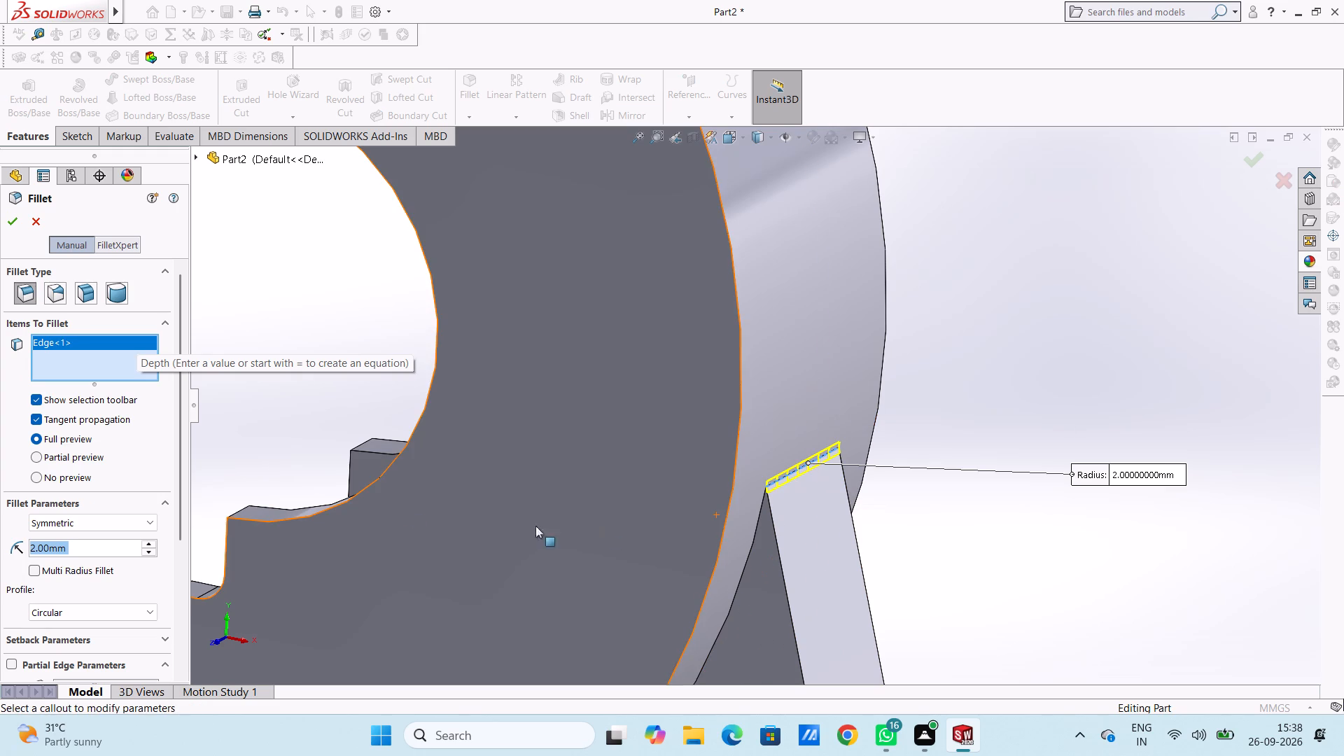
click(10, 221)
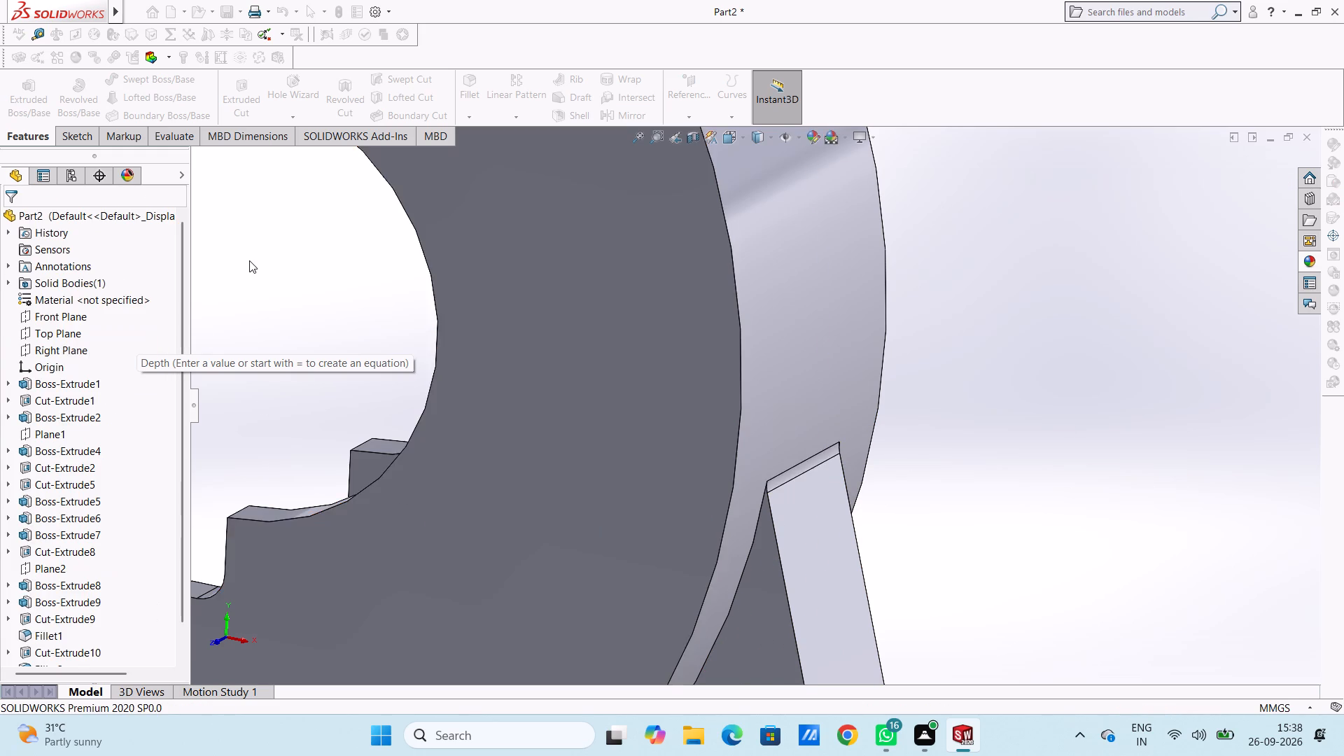
Create a reference plane offset 25 mm from the Right Plane, on the rib side of the curved body.
scroll(249, 260, up, 5)
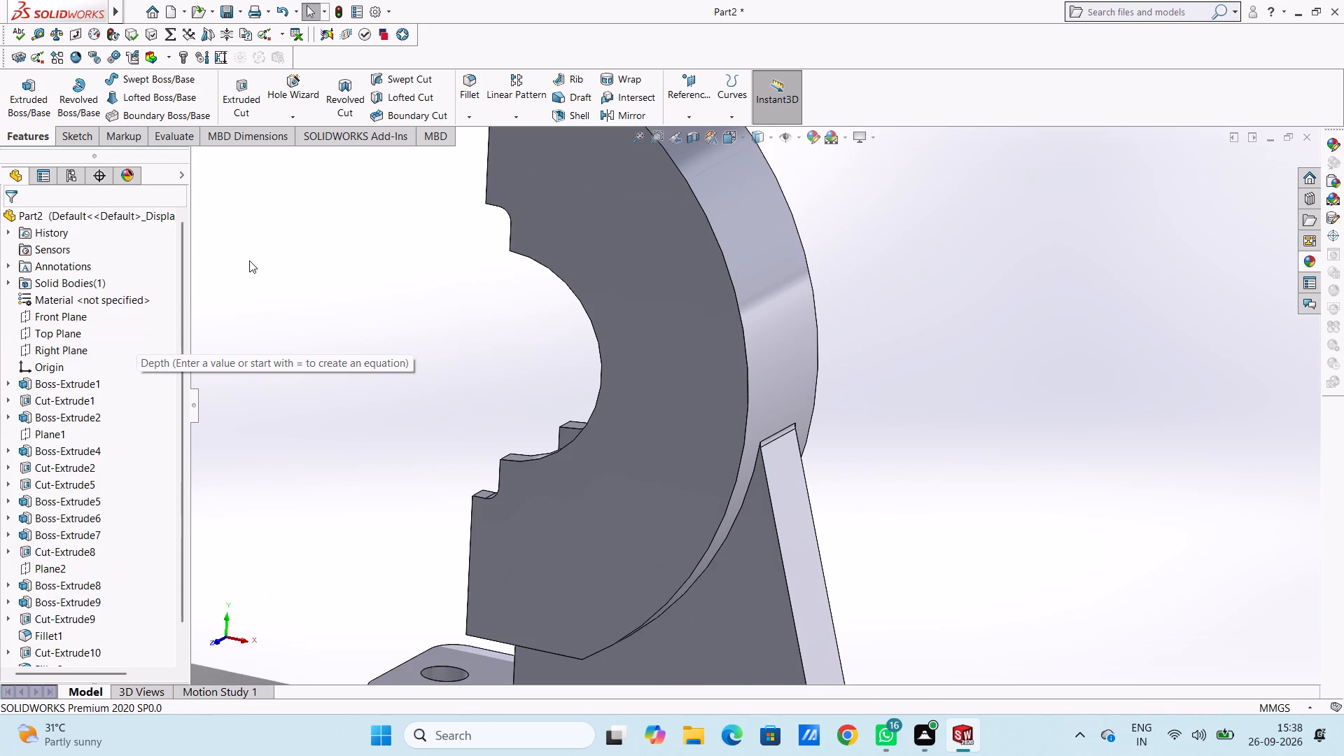
scroll(249, 260, up, 3)
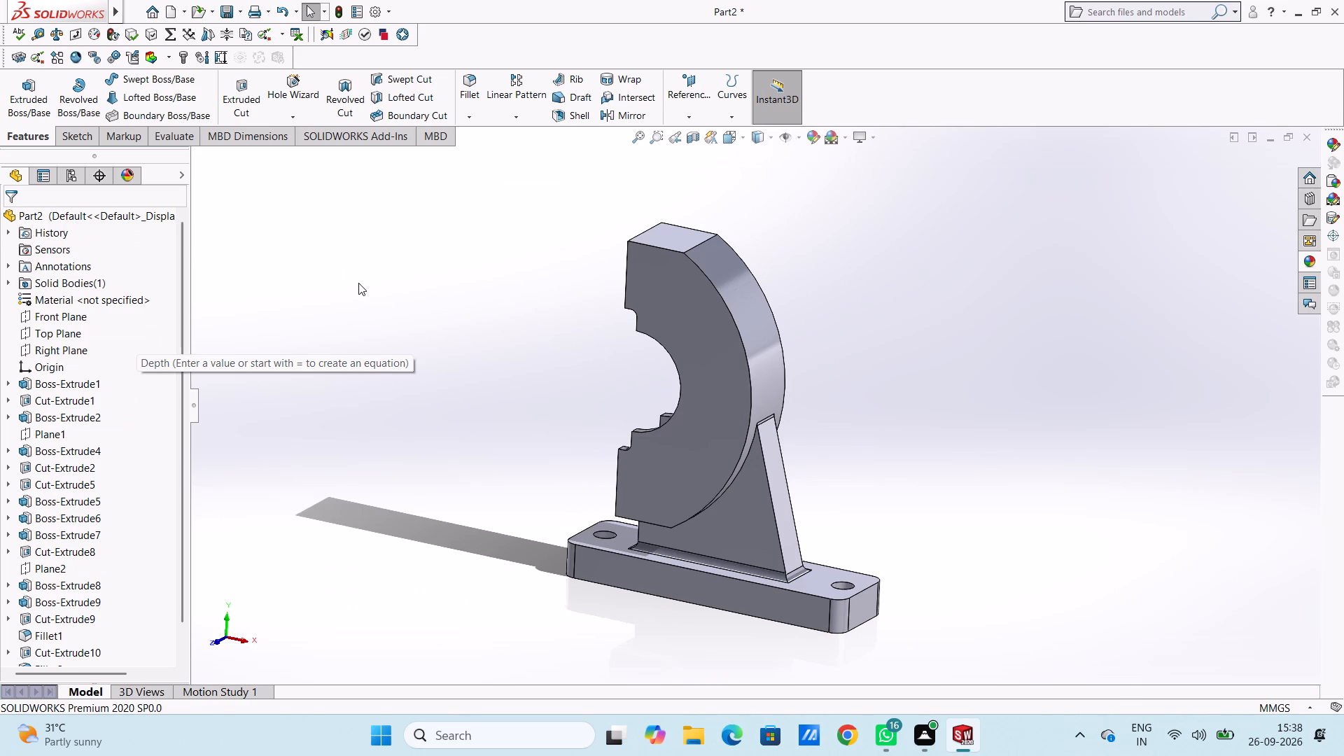
middle_drag(390, 280, 508, 300)
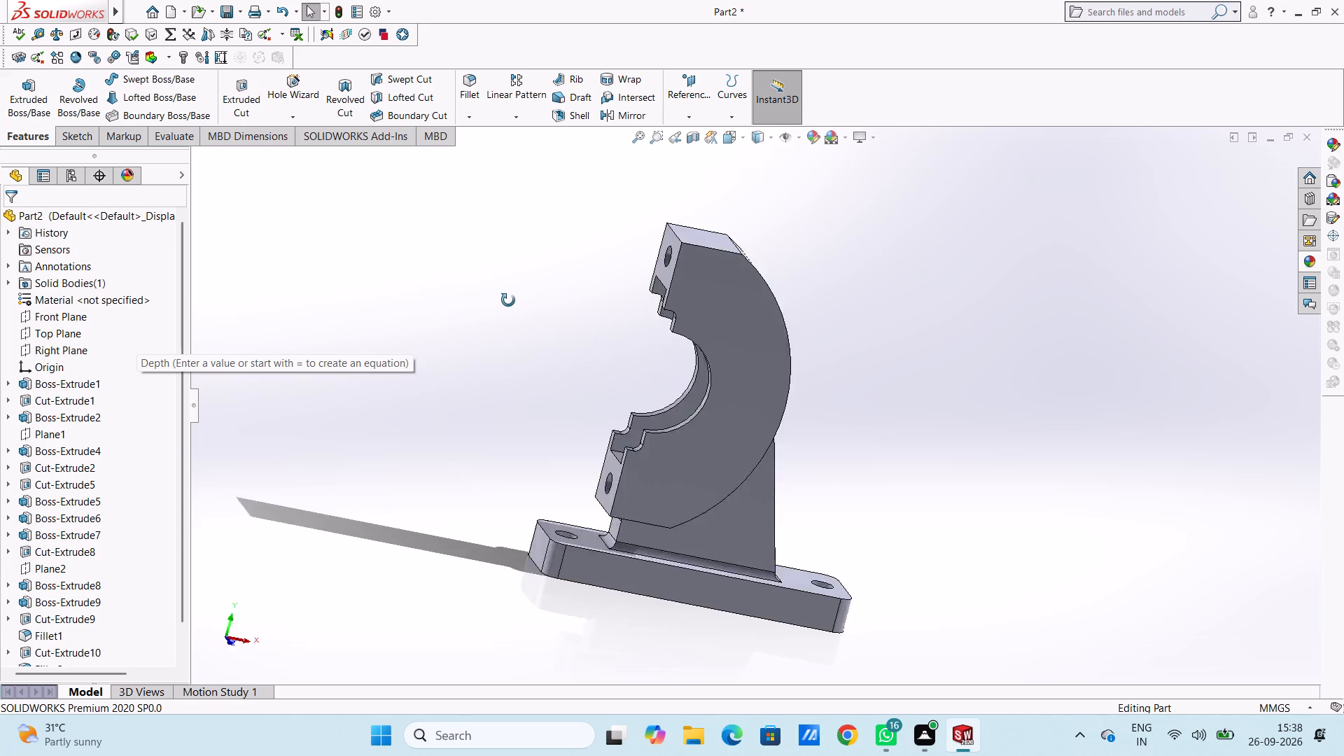
middle_drag(508, 300, 431, 311)
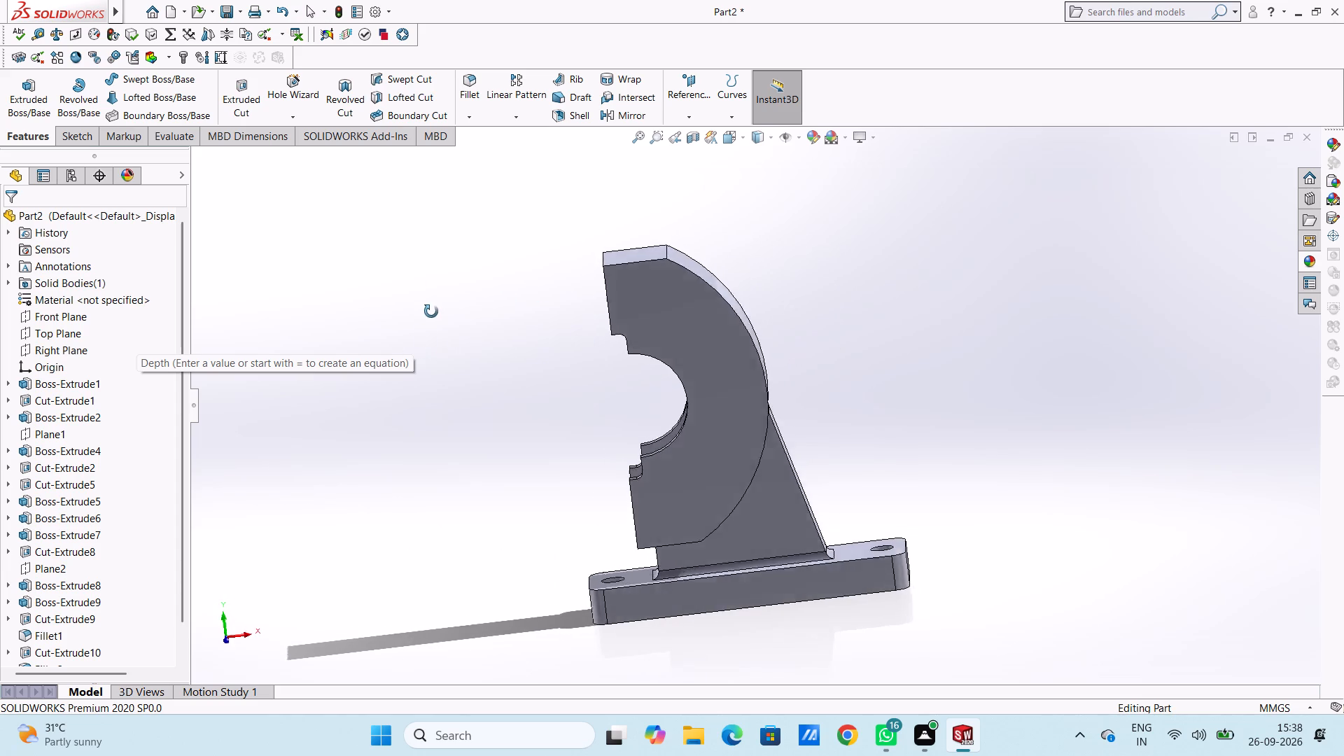
middle_drag(431, 311, 435, 280)
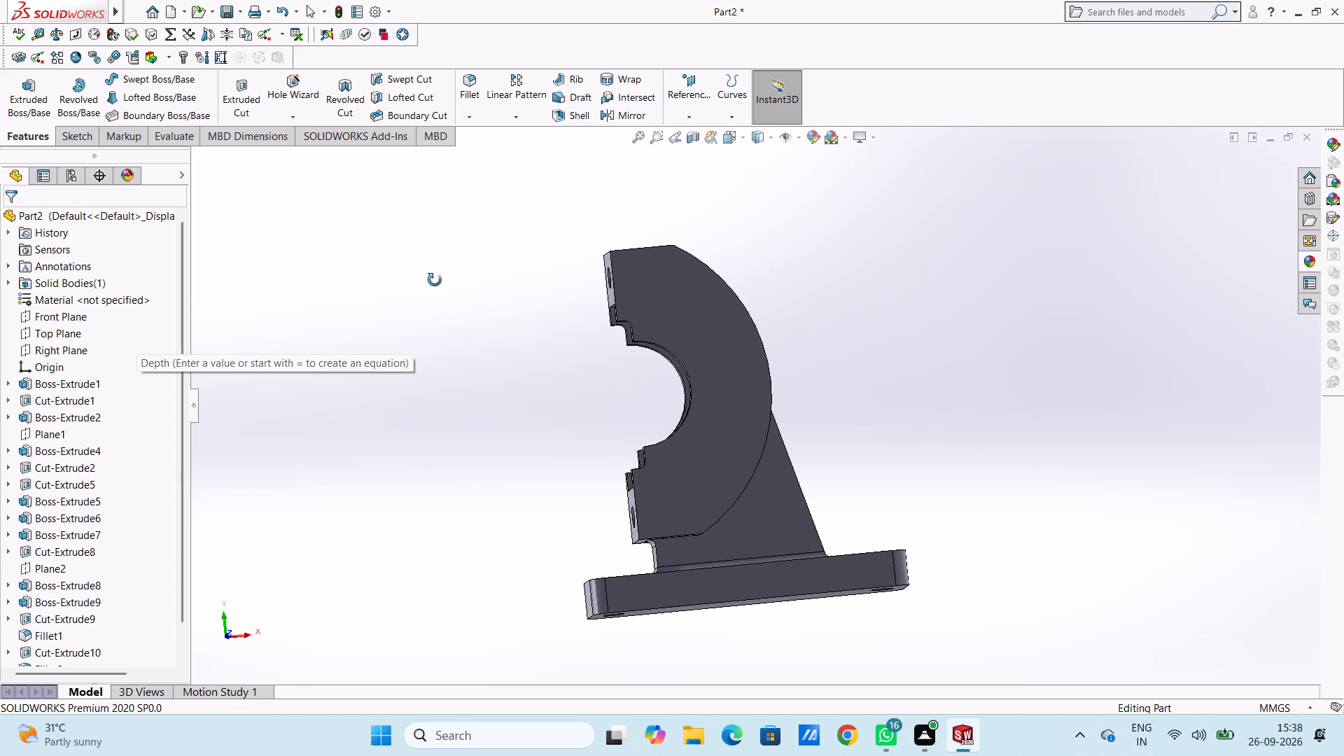
middle_drag(435, 280, 437, 278)
key(ctrl+5)
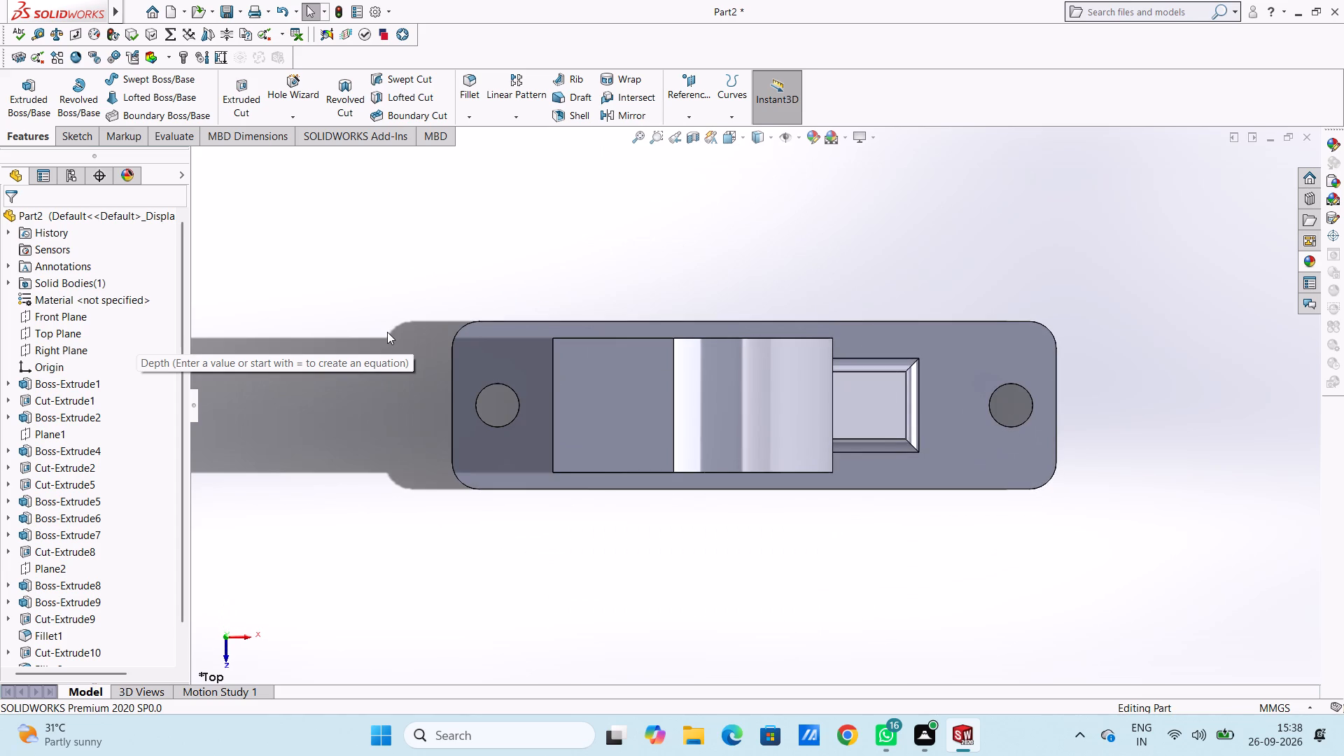
click(691, 77)
click(712, 130)
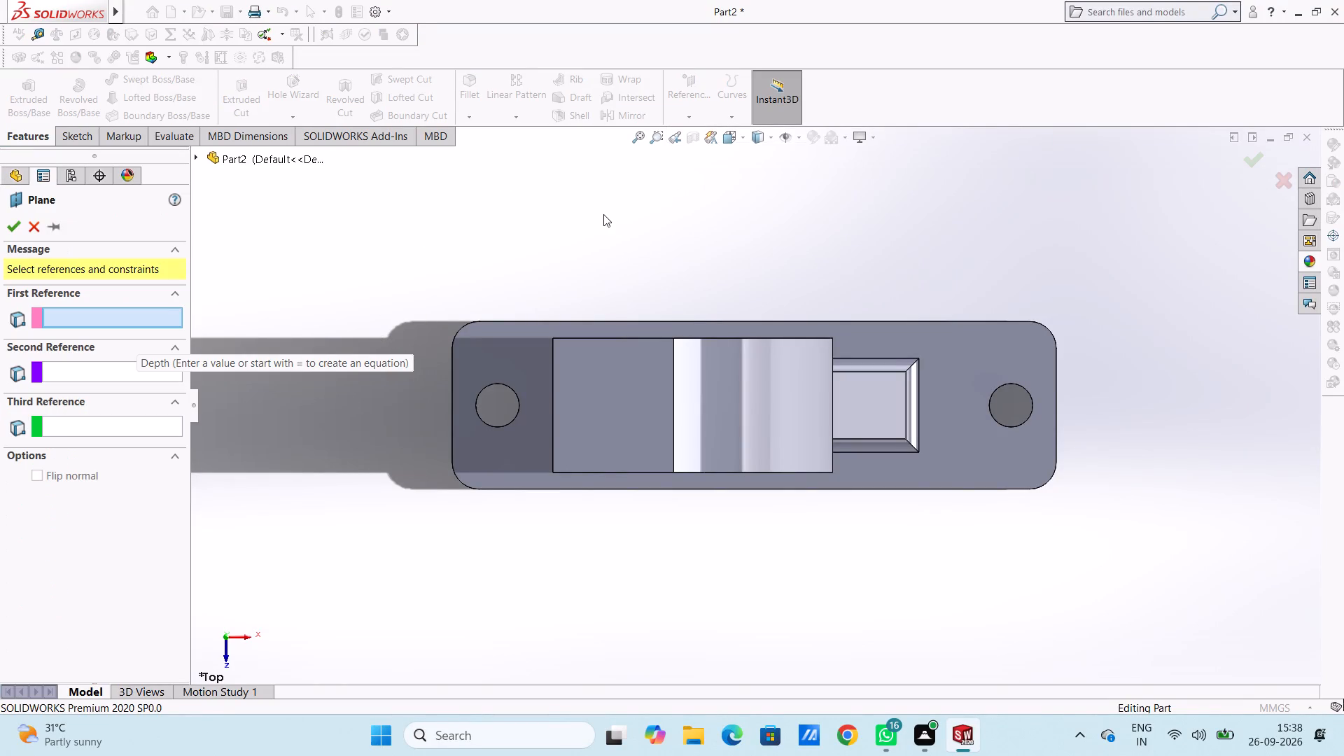
click(250, 161)
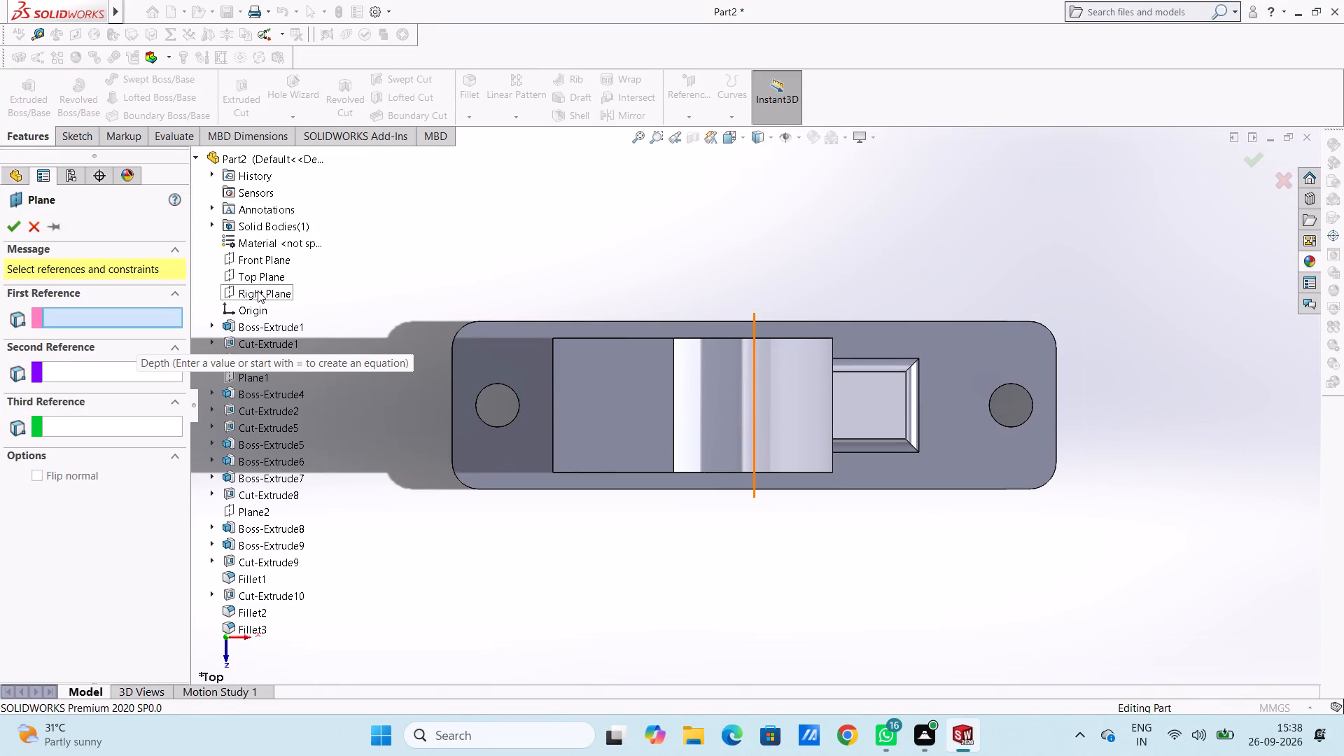
click(258, 290)
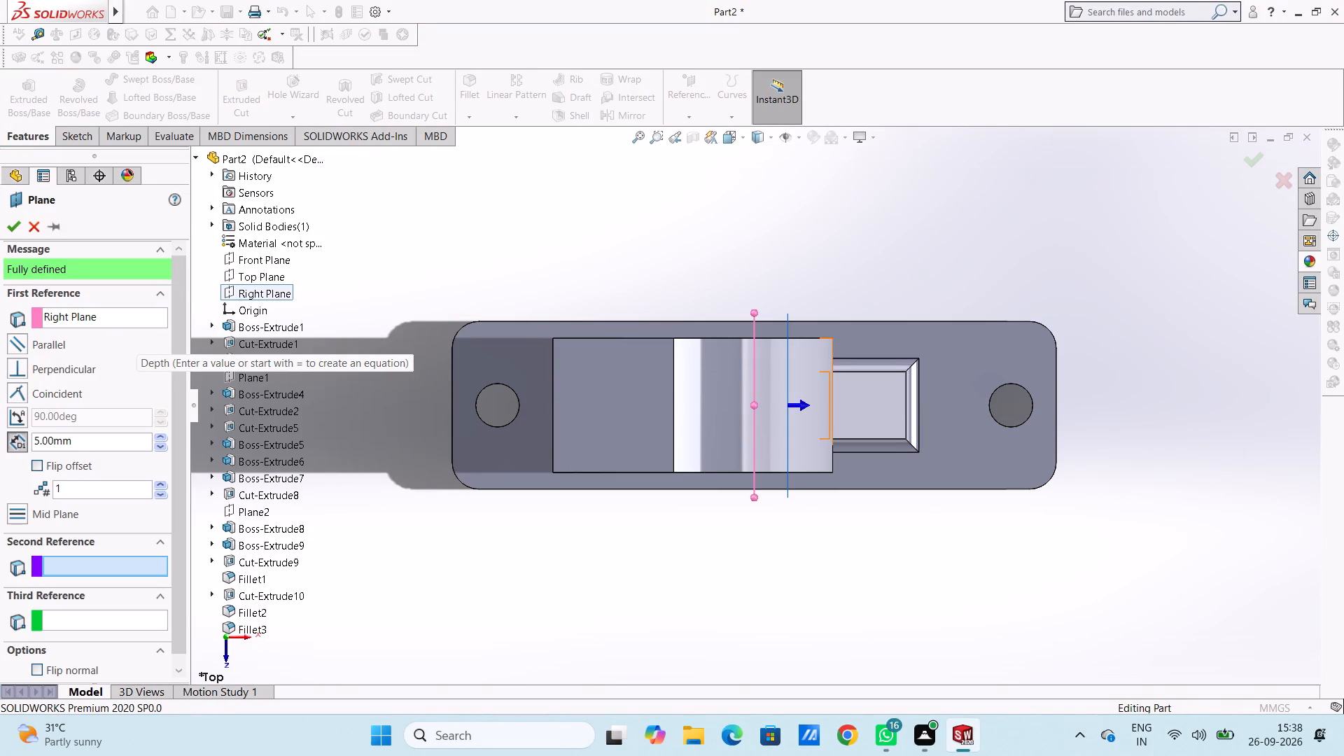
double_click(83, 443)
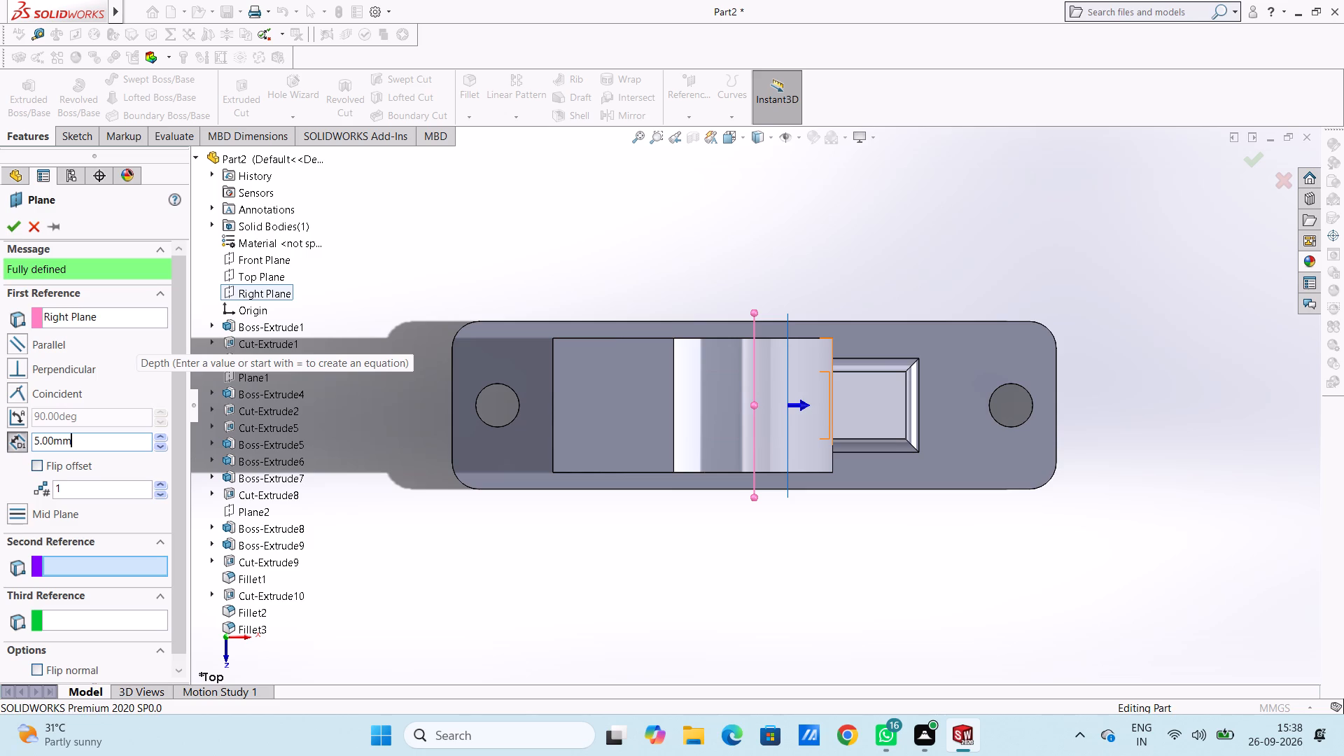
text(10)
key(Return)
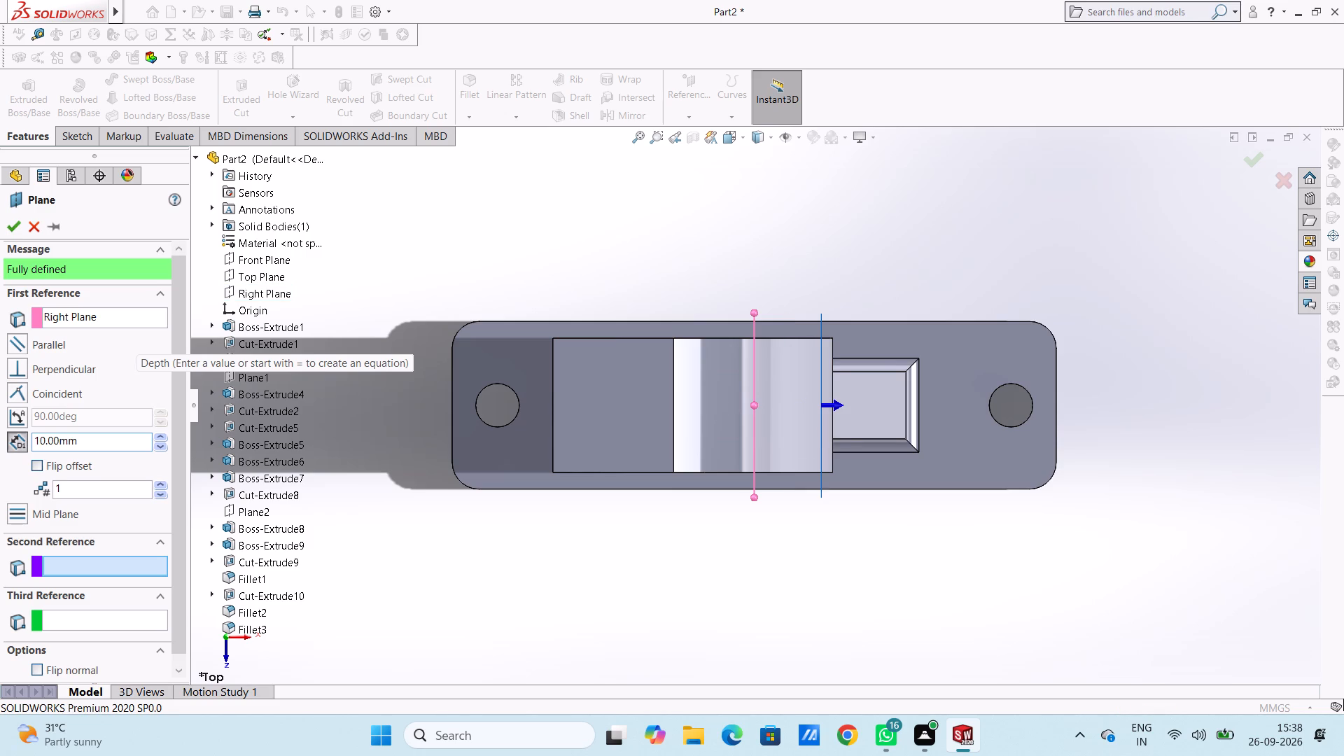
double_click(107, 443)
text(25)
key(Return)
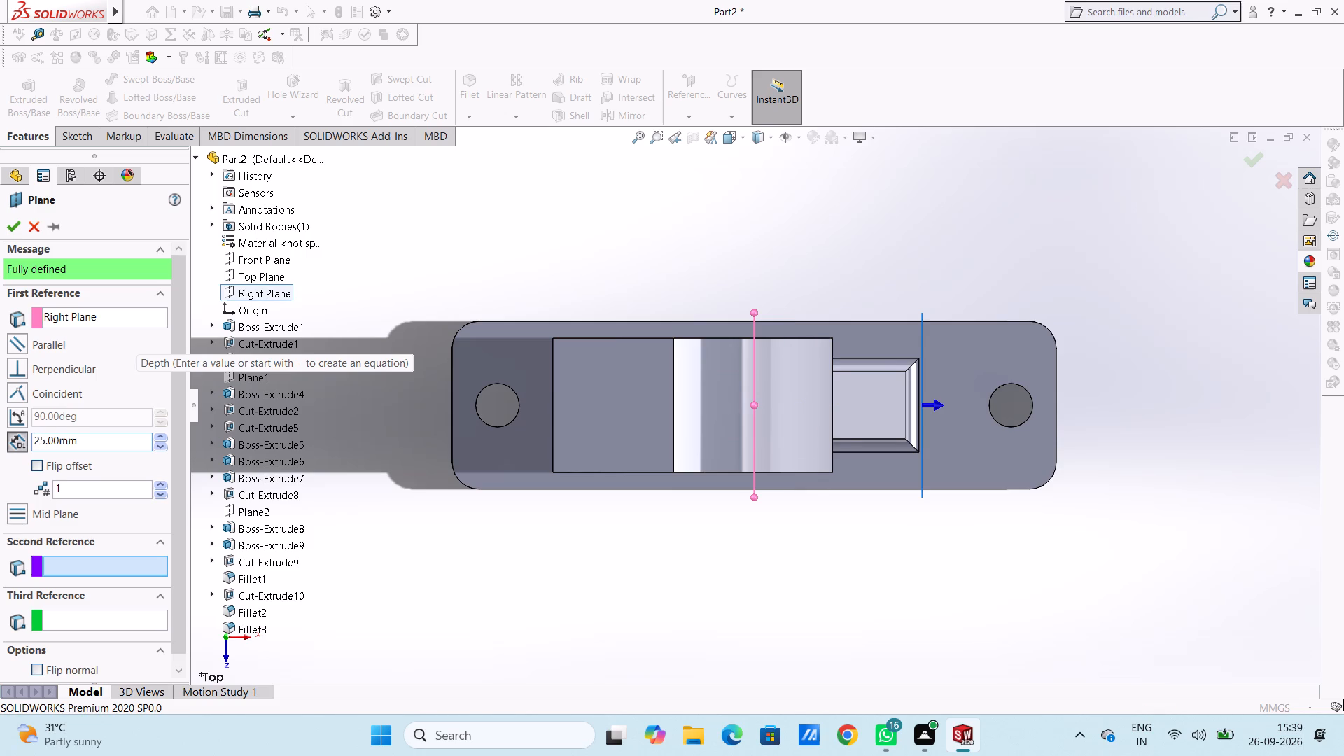
click(14, 224)
click(323, 243)
Sketch a circle of 3.5 mm radius on the 25 mm offset plane, centred directly above the origin at about 61 mm height.
middle_drag(284, 292, 276, 206)
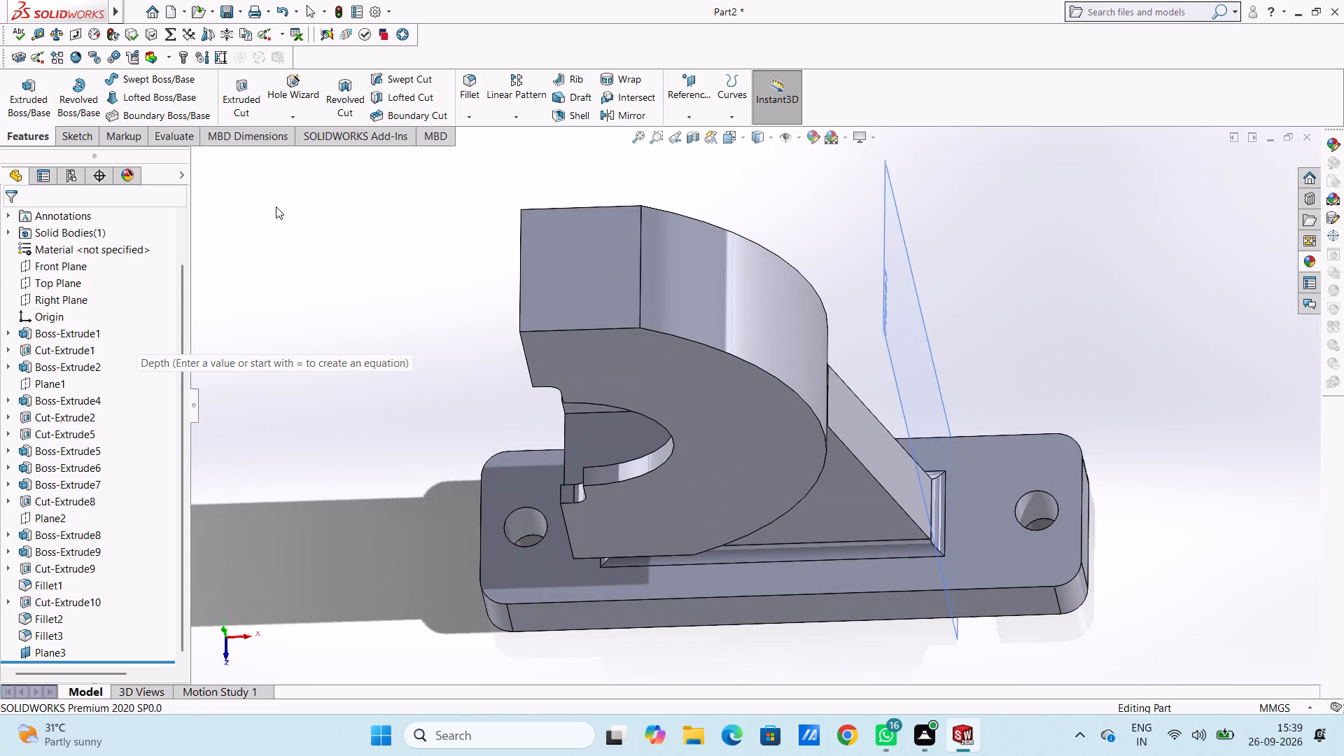
middle_drag(337, 312, 329, 206)
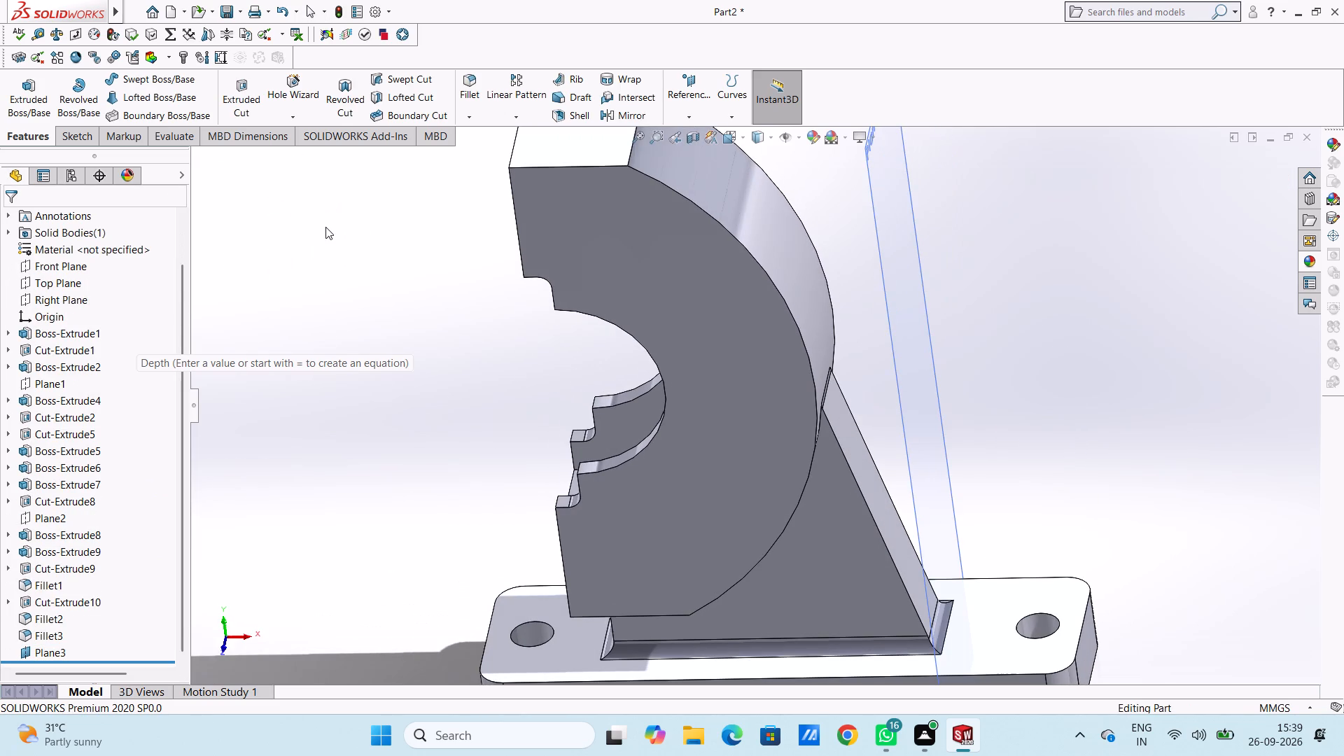
key(ctrl+4)
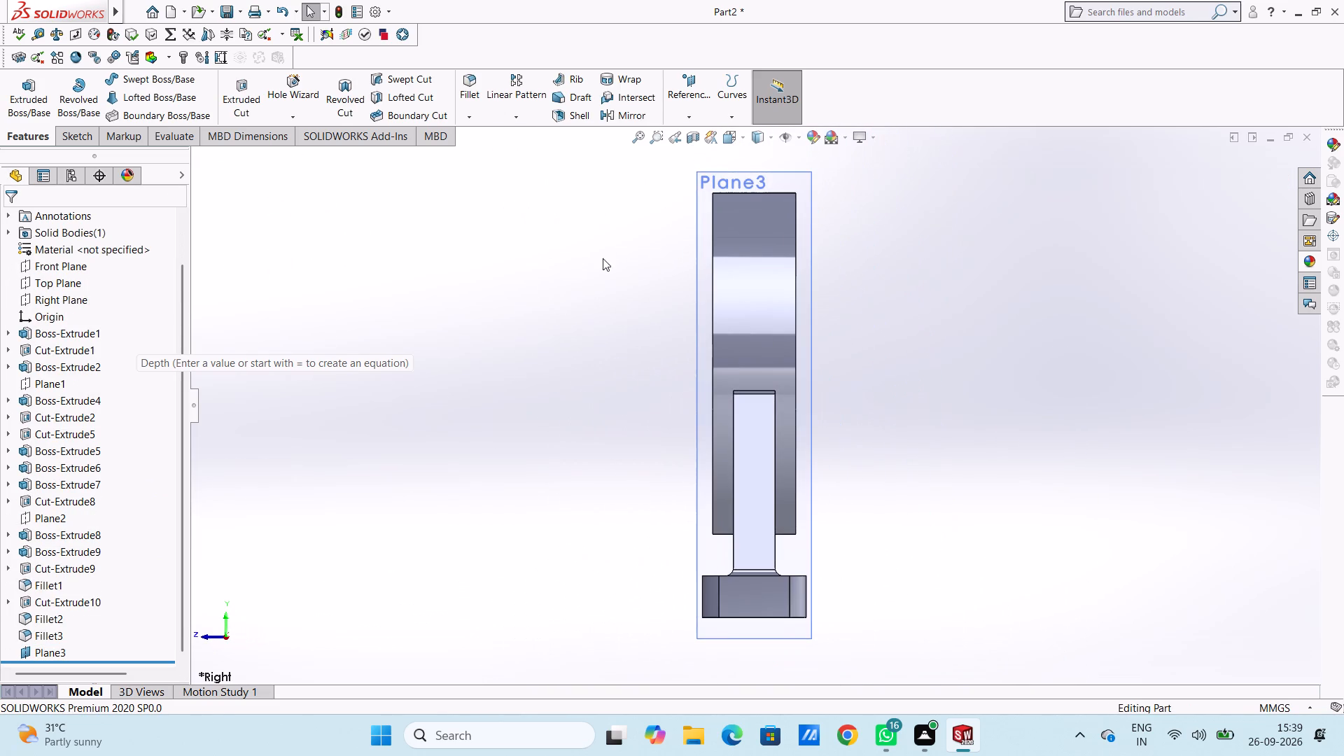
click(706, 247)
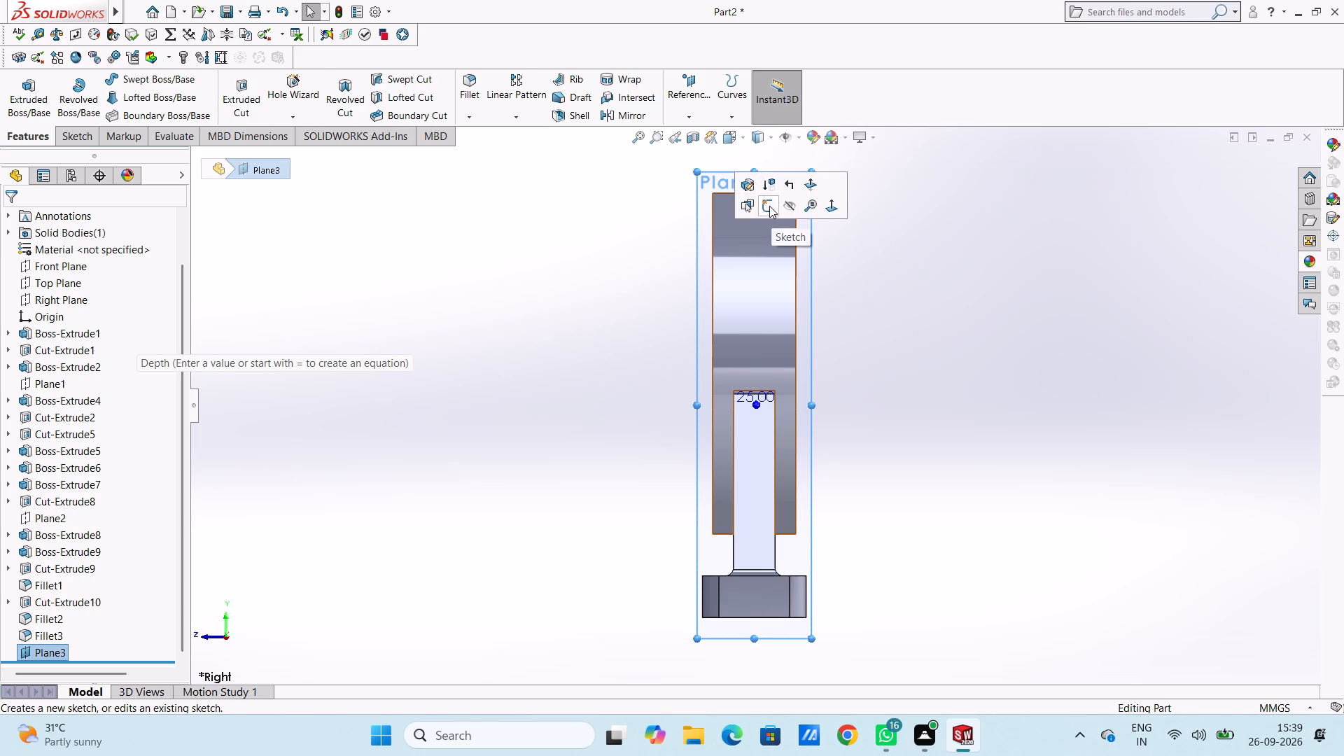
click(769, 206)
click(584, 281)
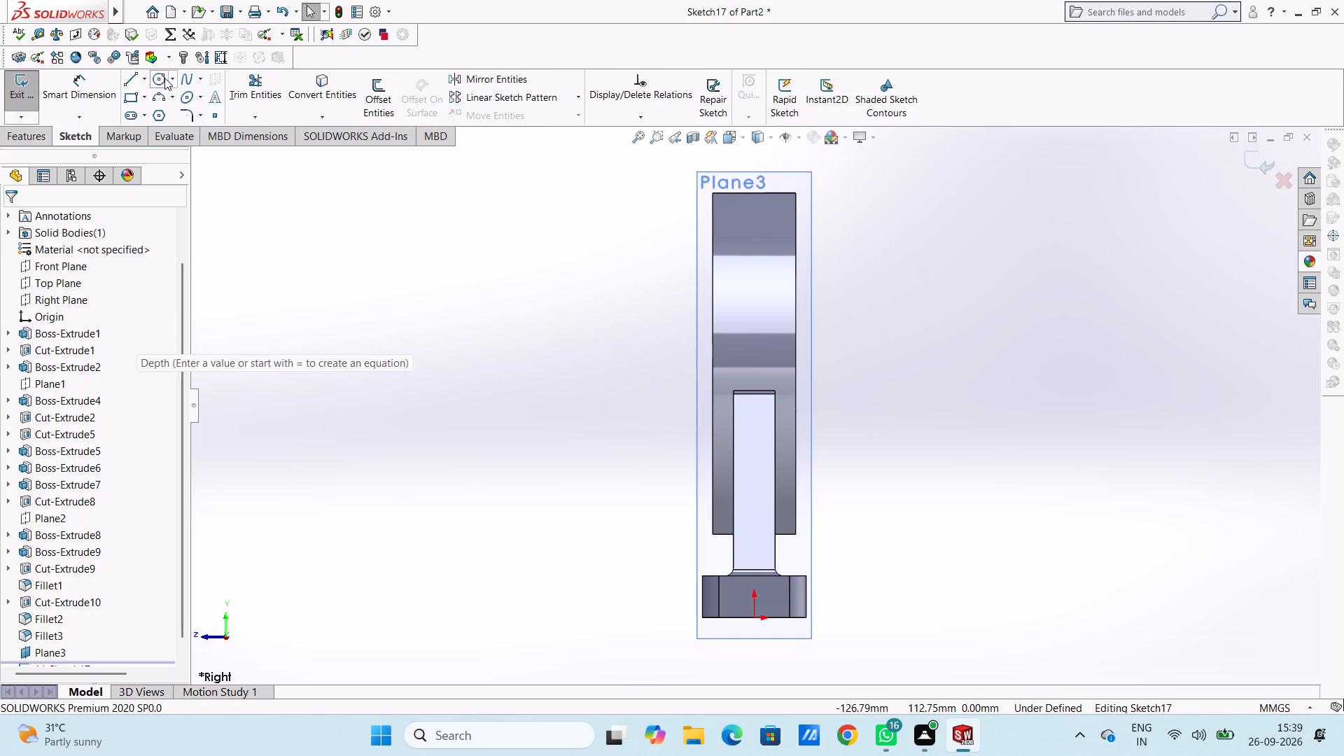
click(157, 79)
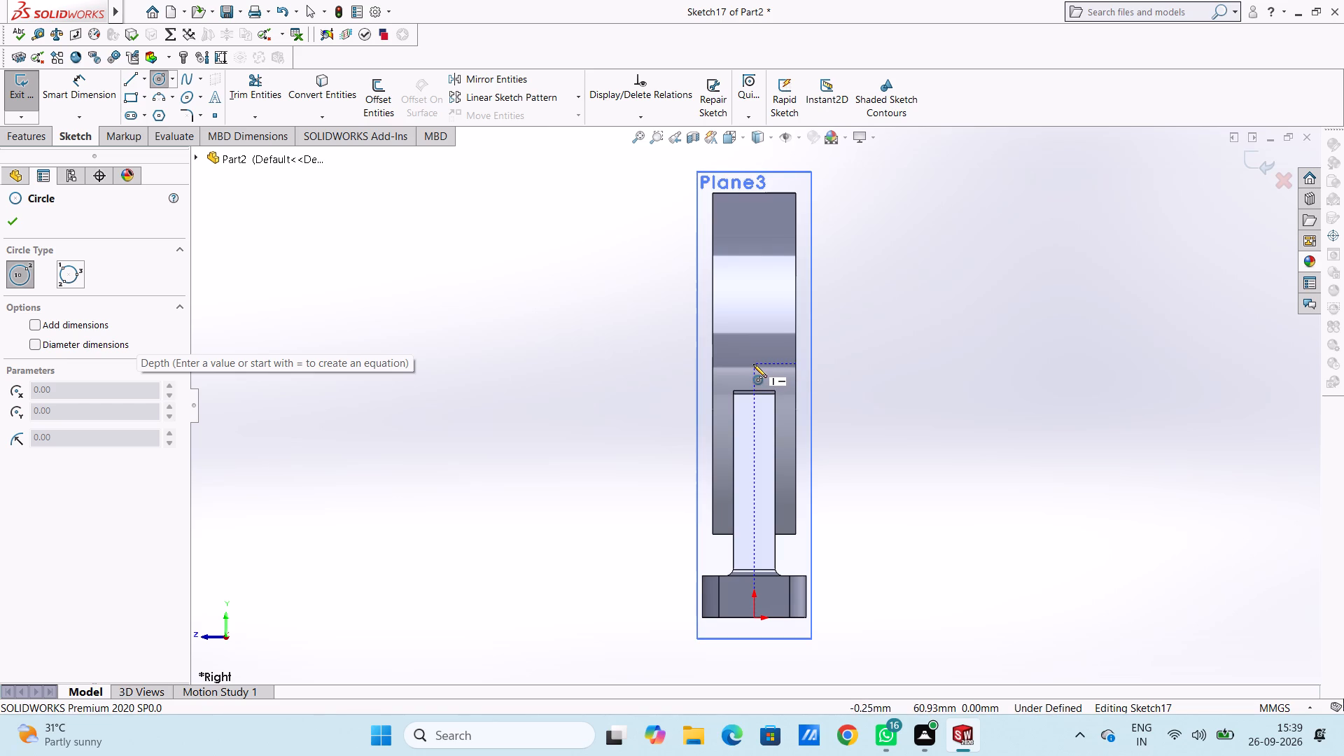
click(754, 364)
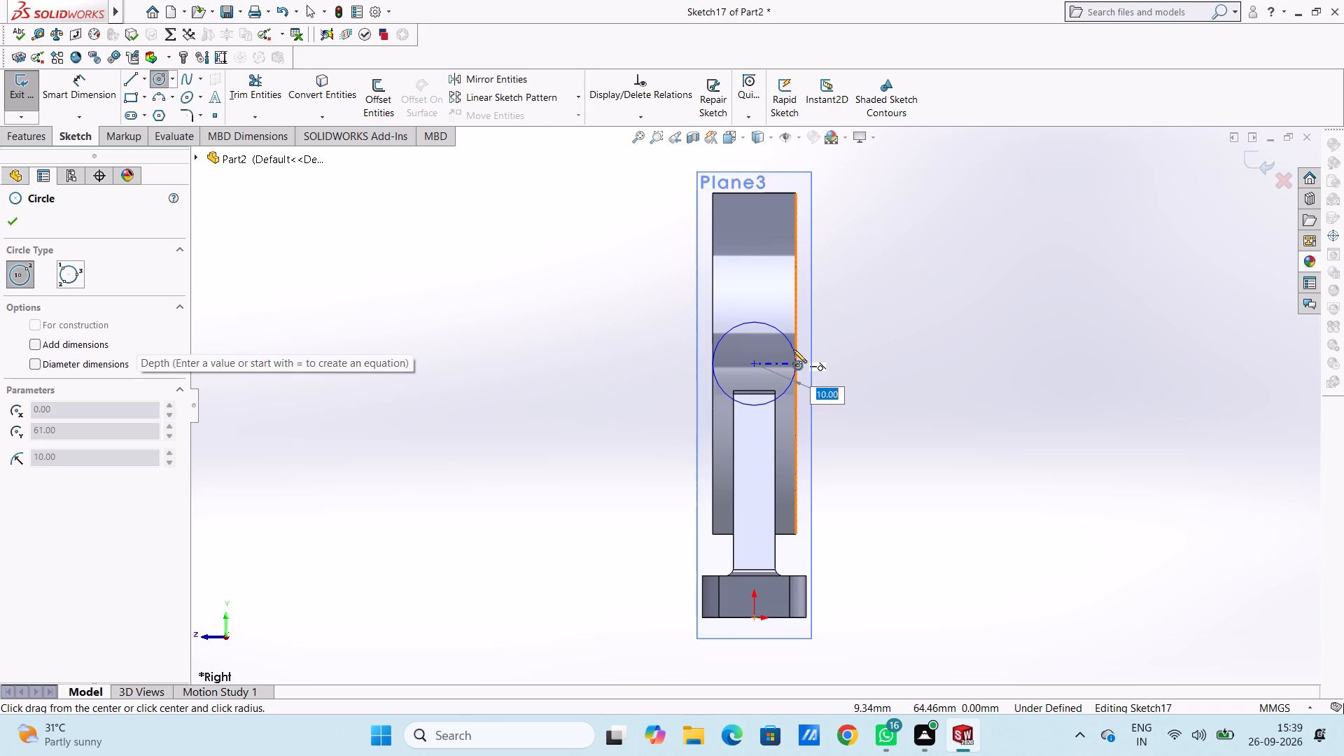
text(3.5)
key(Return)
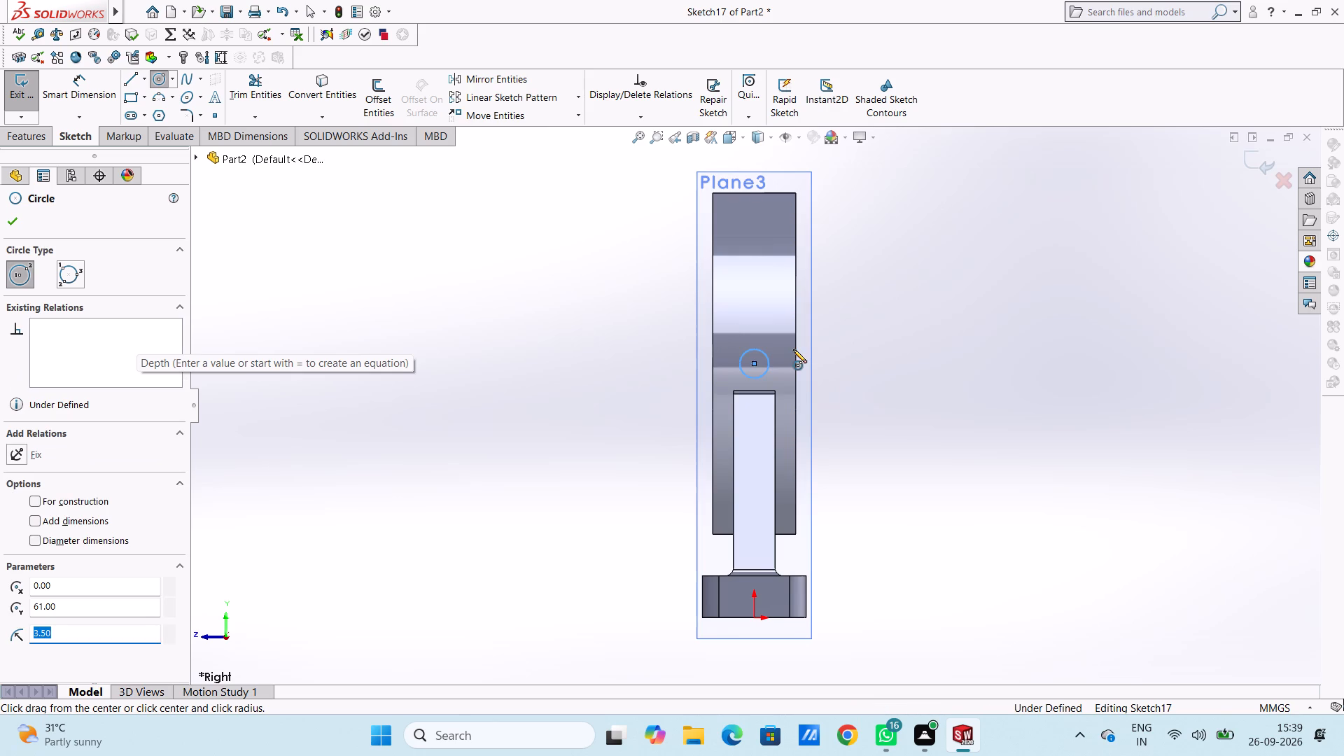
Sketch a second circle of 7.5 mm radius, concentric with the 3.5 mm radius circle.
click(754, 363)
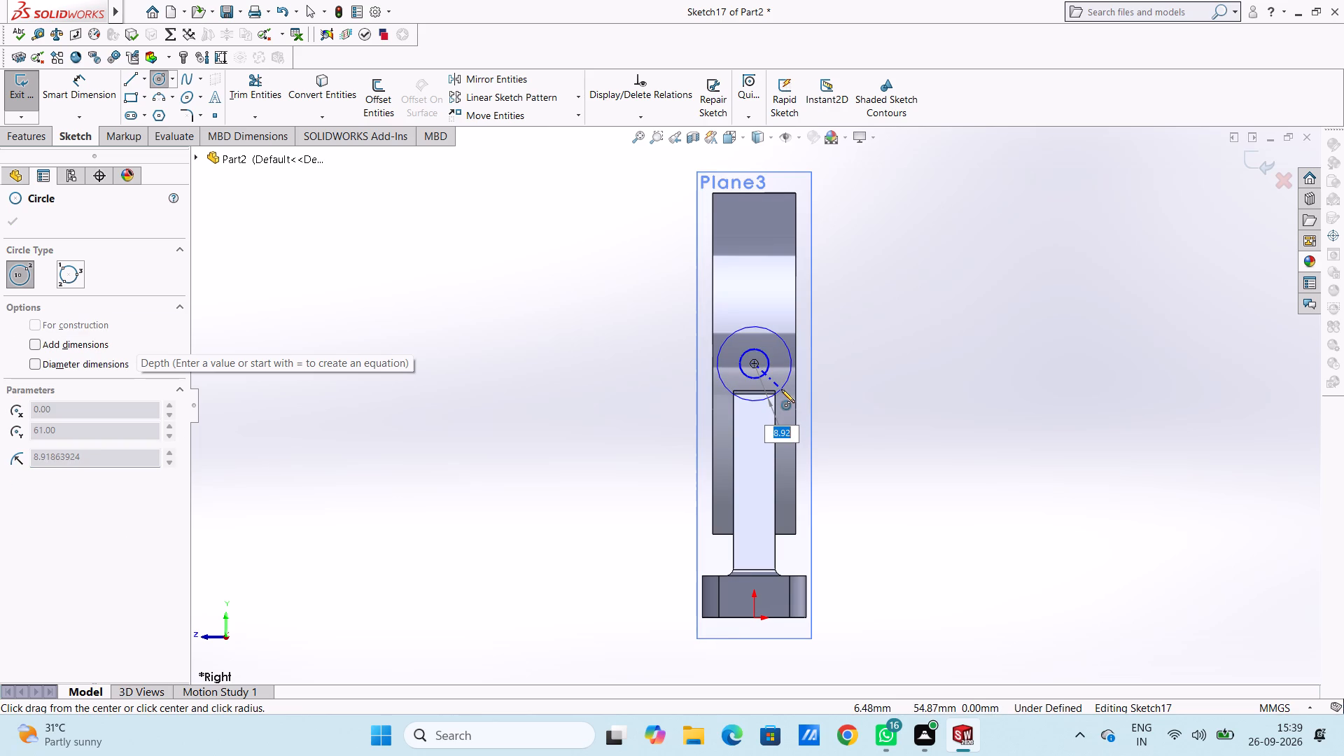
text(7.5)
key(Return)
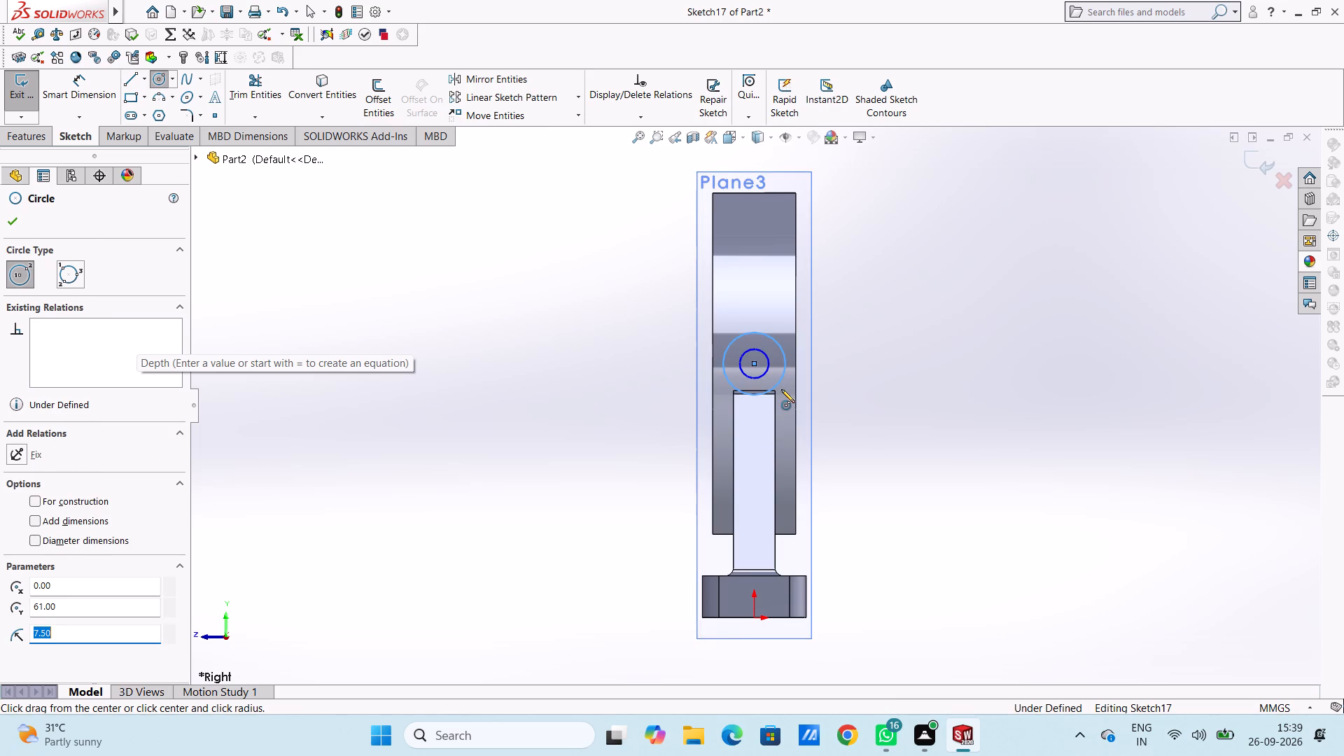
key(Escape)
key(Escape)
Dimension the diameters of the outer and inner circles.
middle_drag(502, 318, 535, 312)
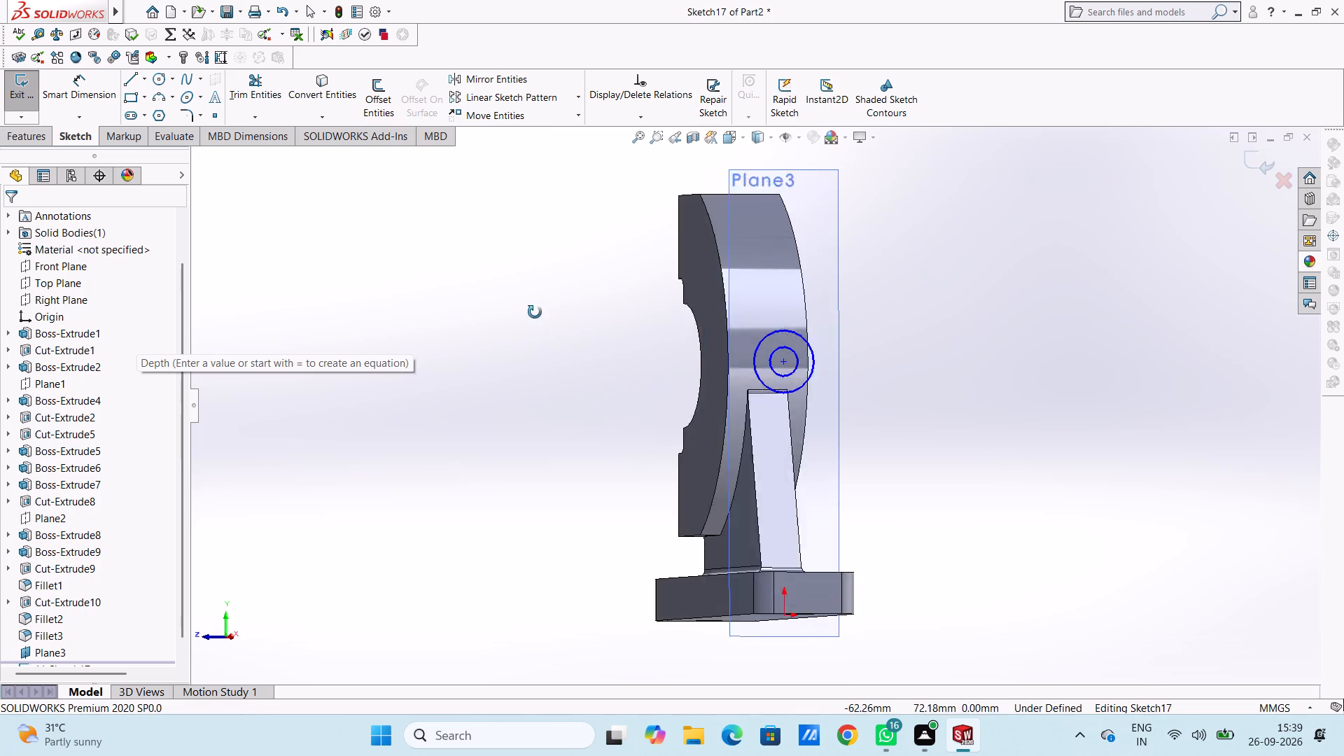
middle_drag(535, 312, 575, 304)
click(79, 88)
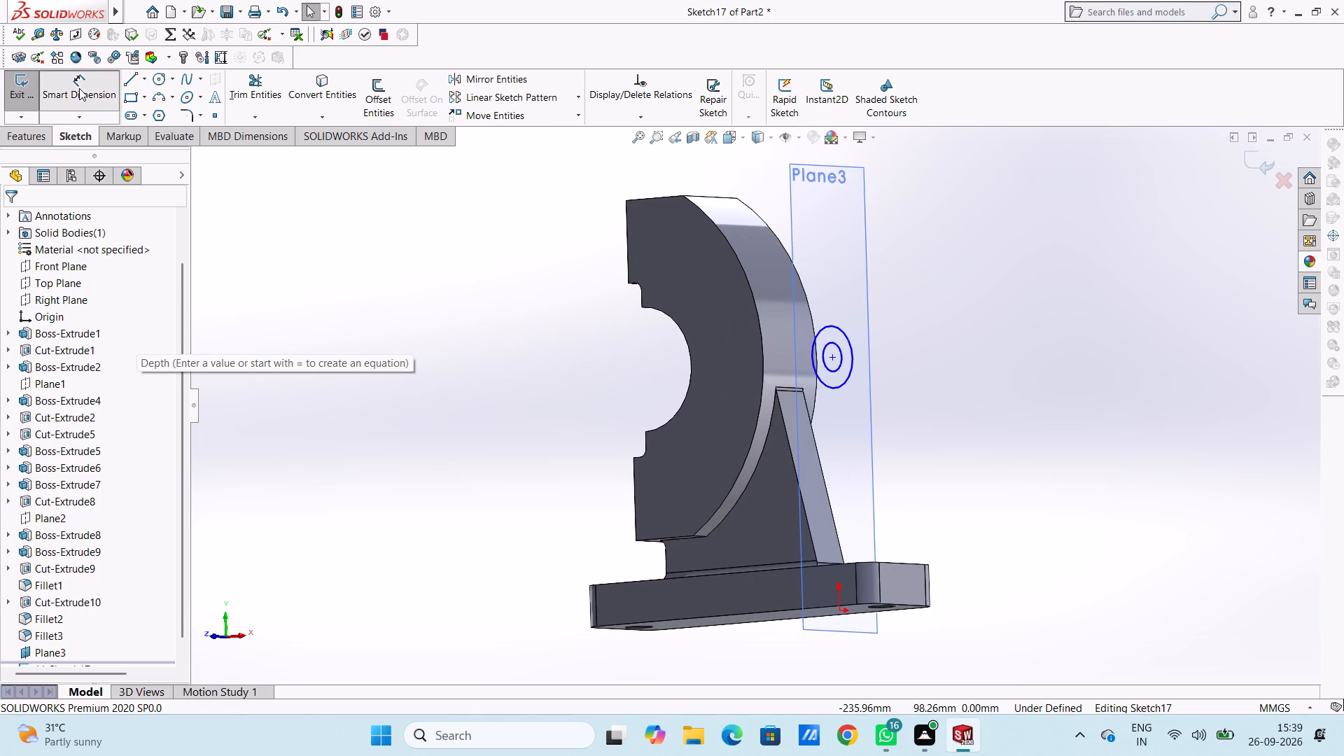
click(838, 324)
click(1009, 231)
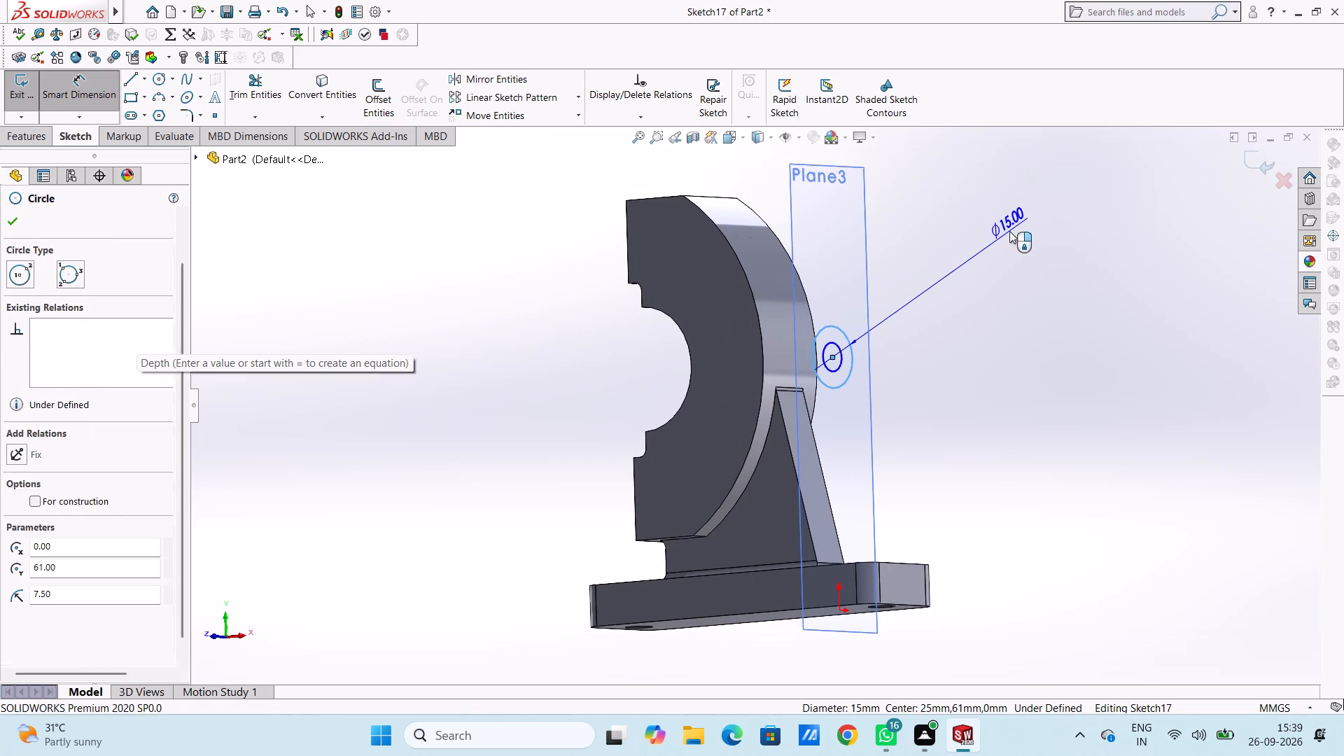
click(951, 208)
click(927, 216)
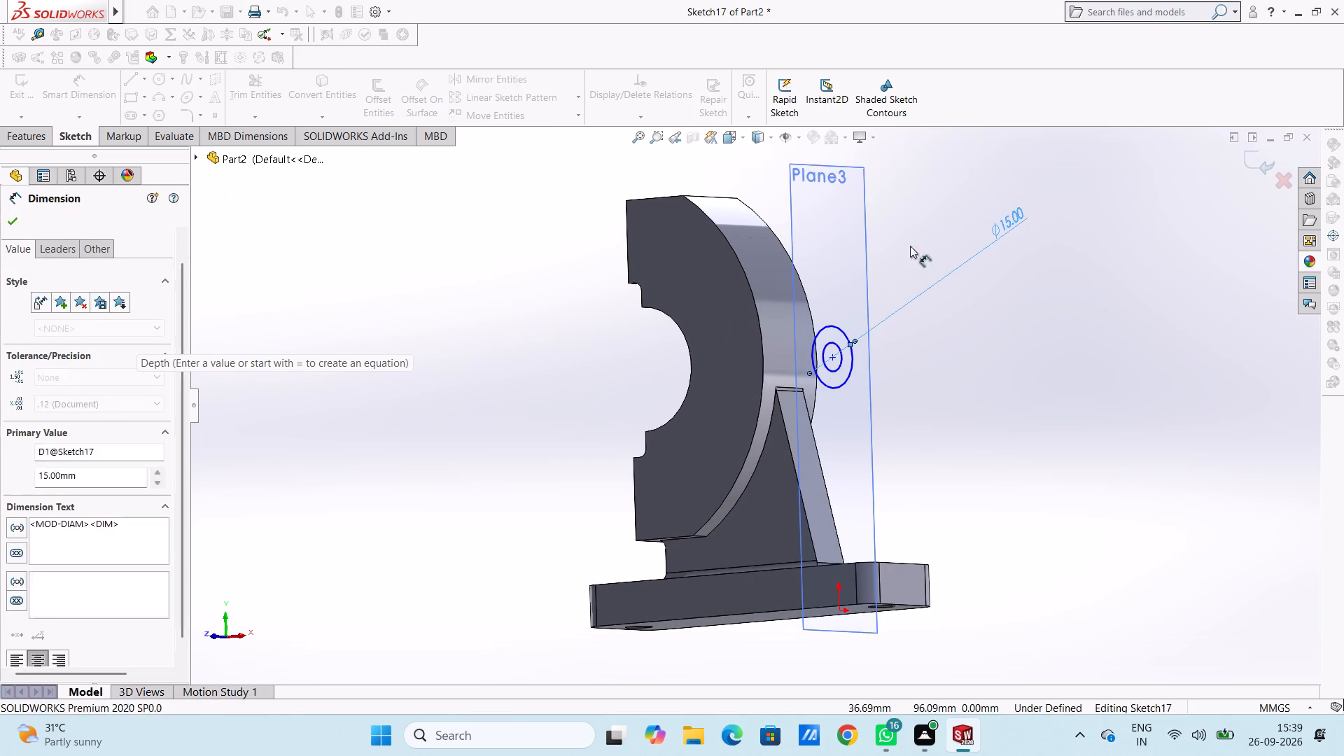
click(830, 346)
click(930, 206)
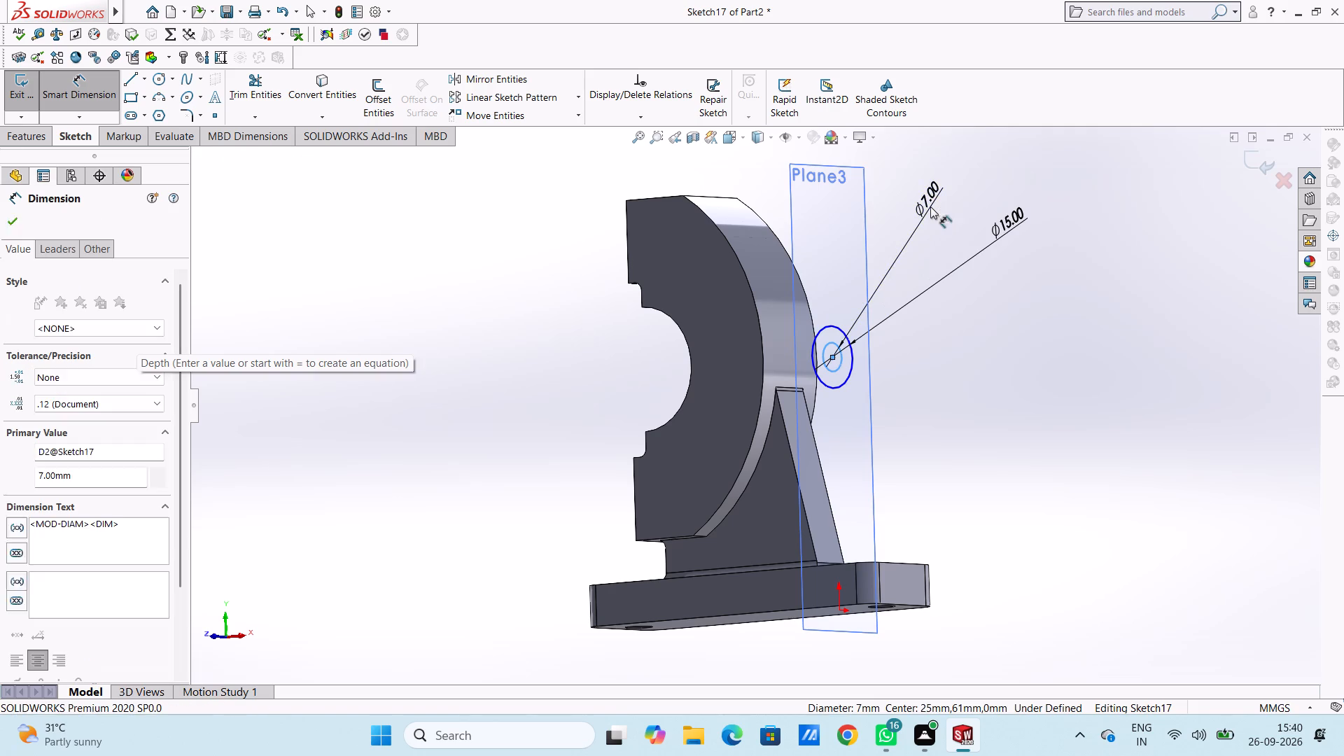
click(874, 185)
click(913, 180)
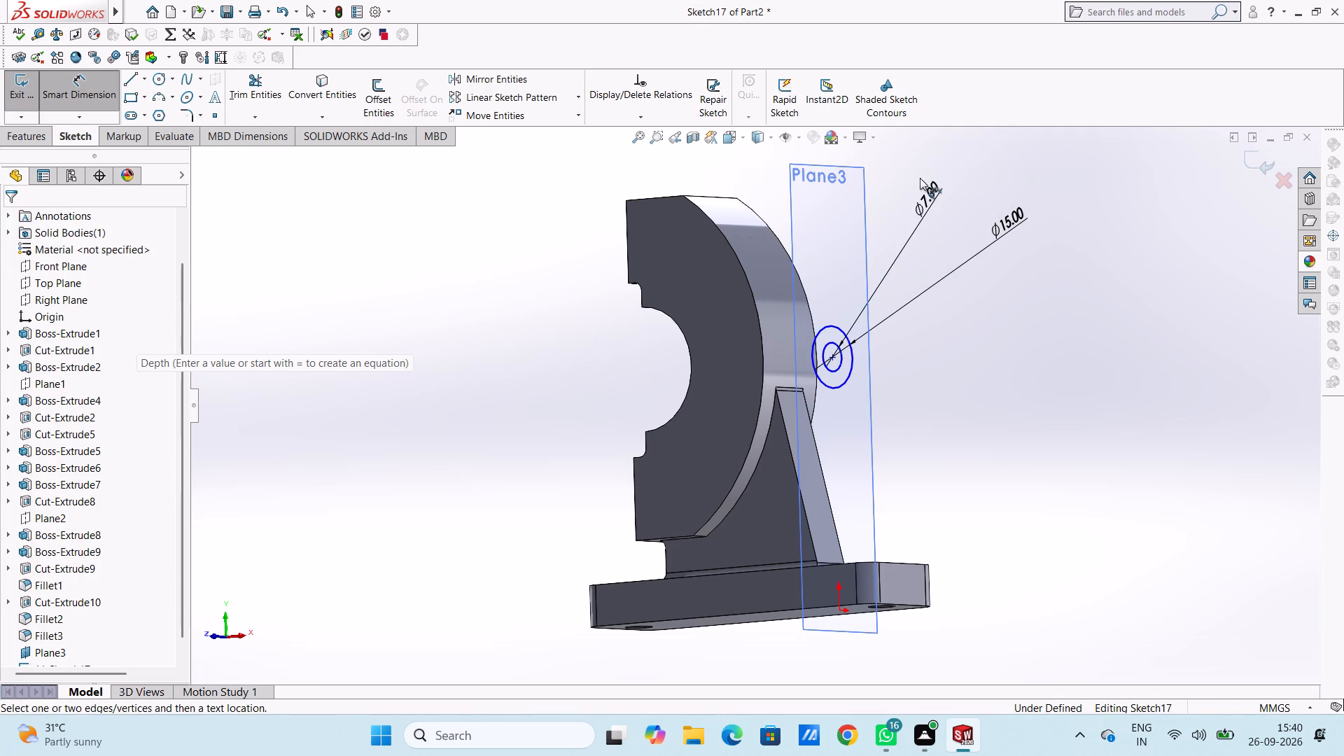
Dimension the circles' shared centre vertically from the curved body's top edge and horizontally from its side edge.
middle_drag(914, 183, 846, 221)
middle_click(846, 221)
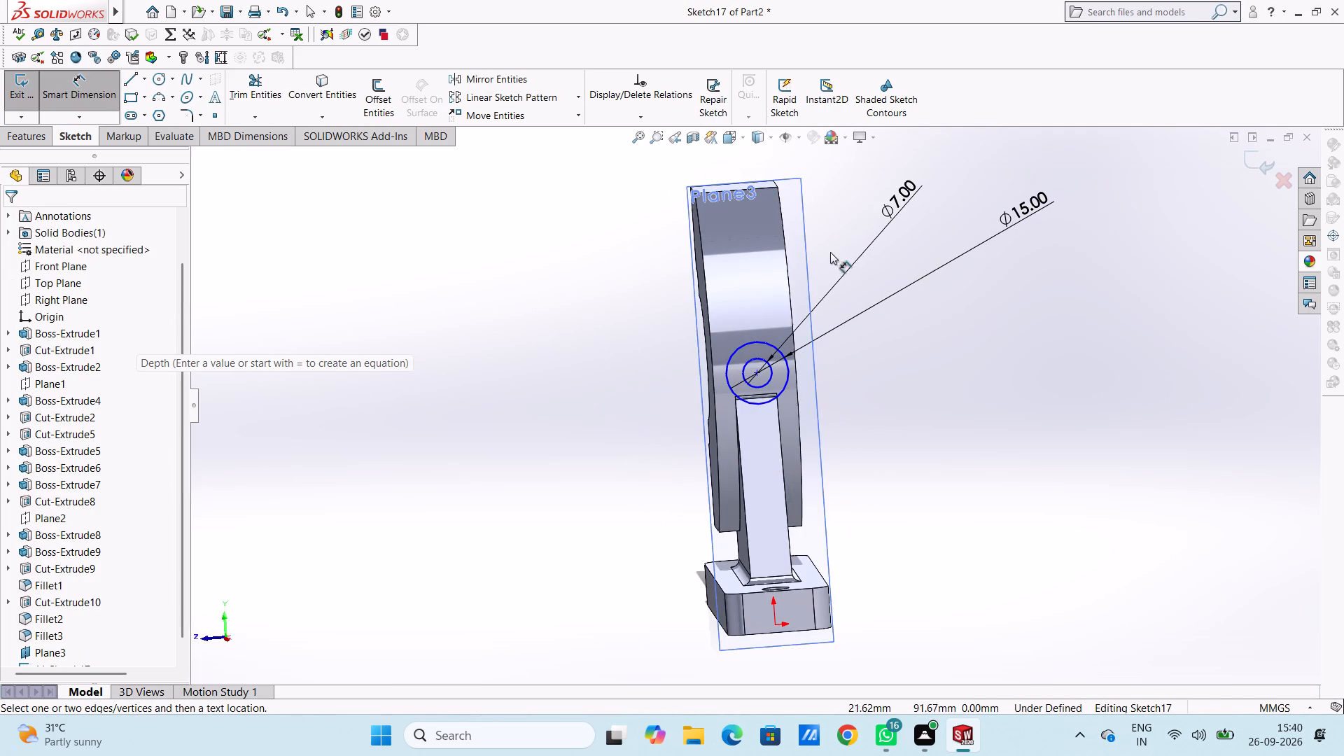
click(745, 188)
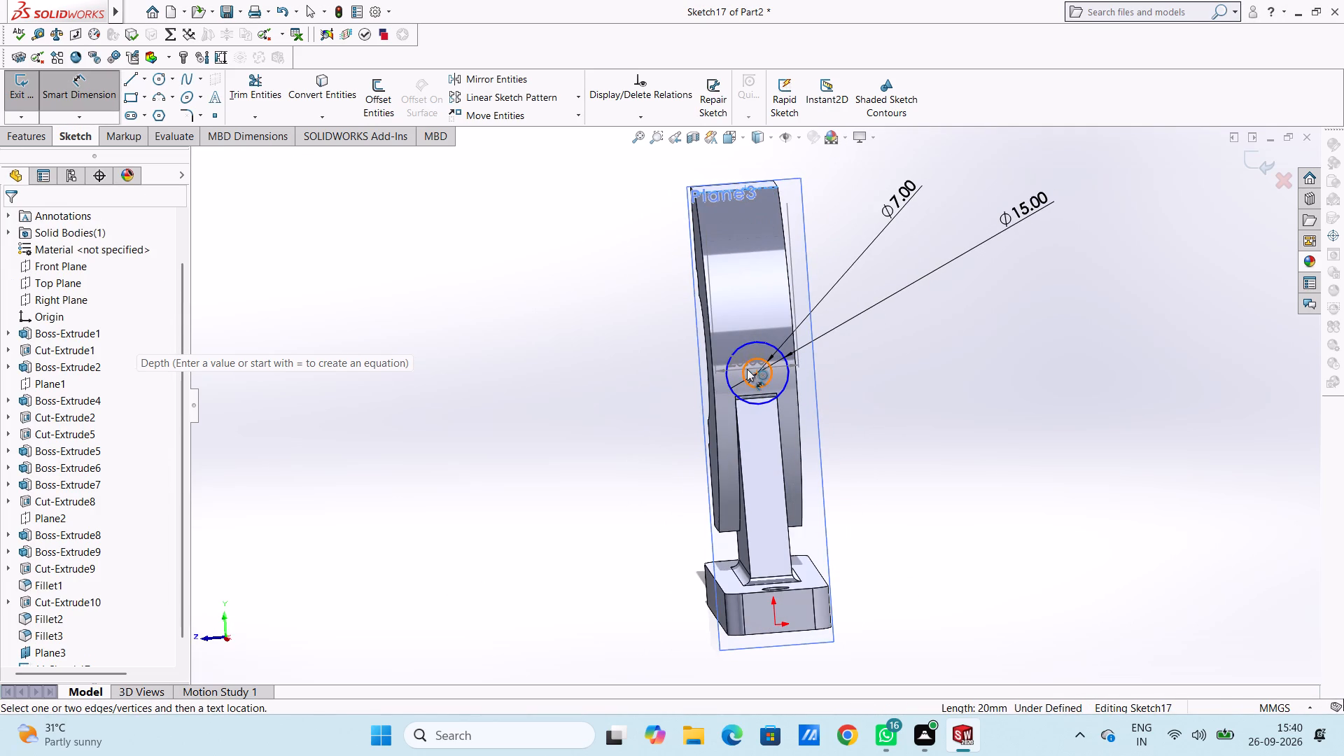
click(757, 372)
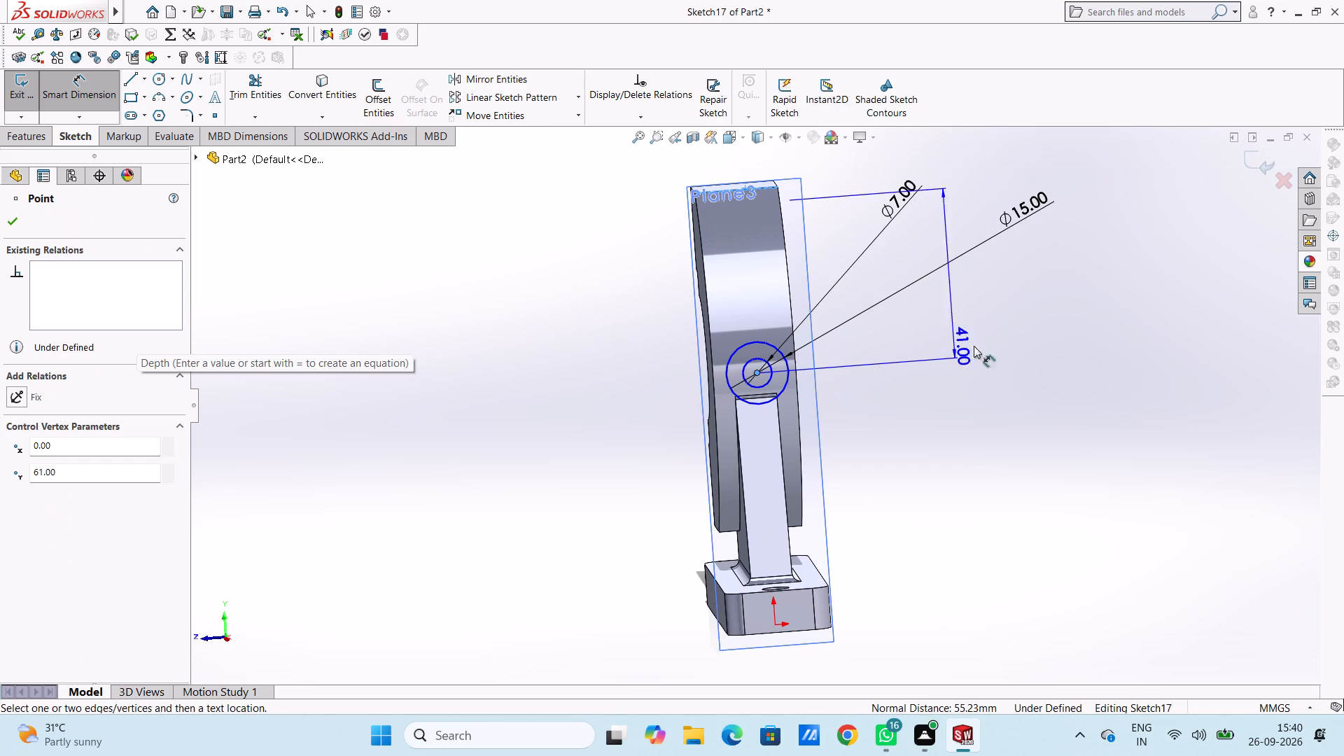
click(1016, 342)
click(958, 323)
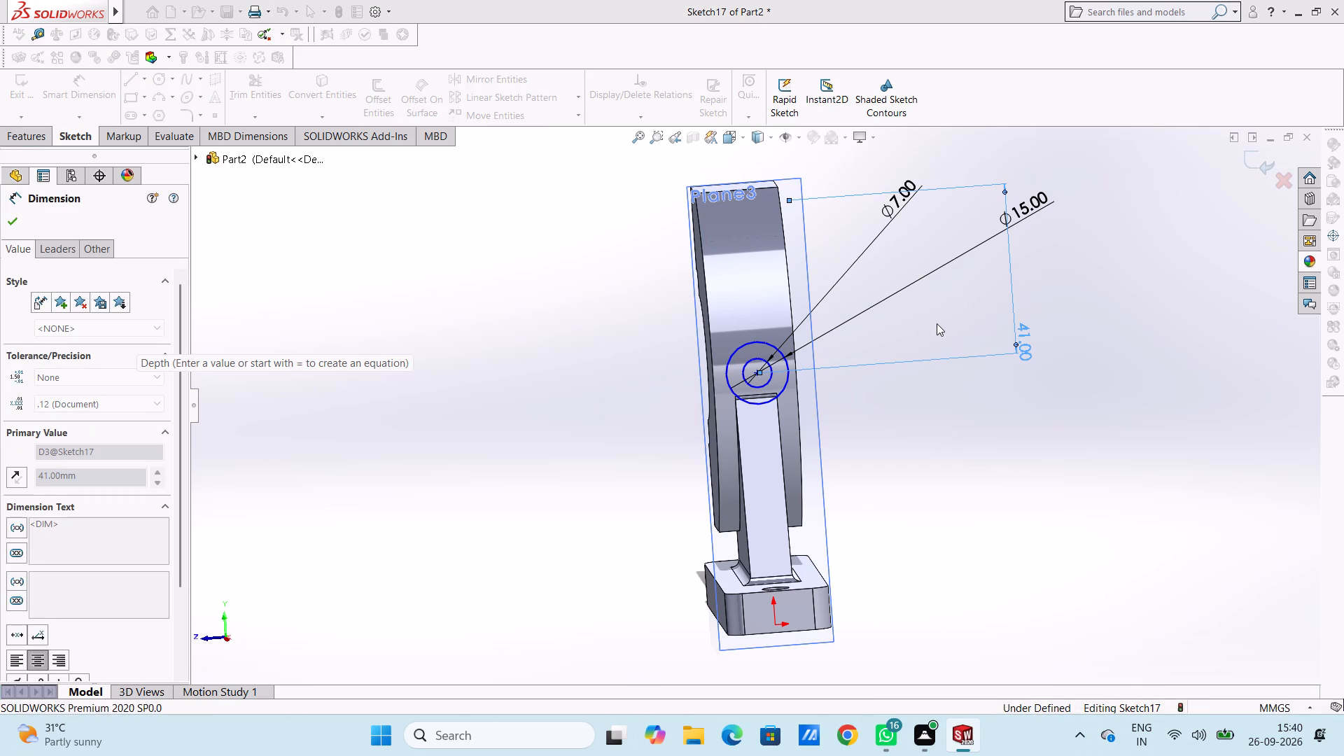
click(935, 322)
click(758, 371)
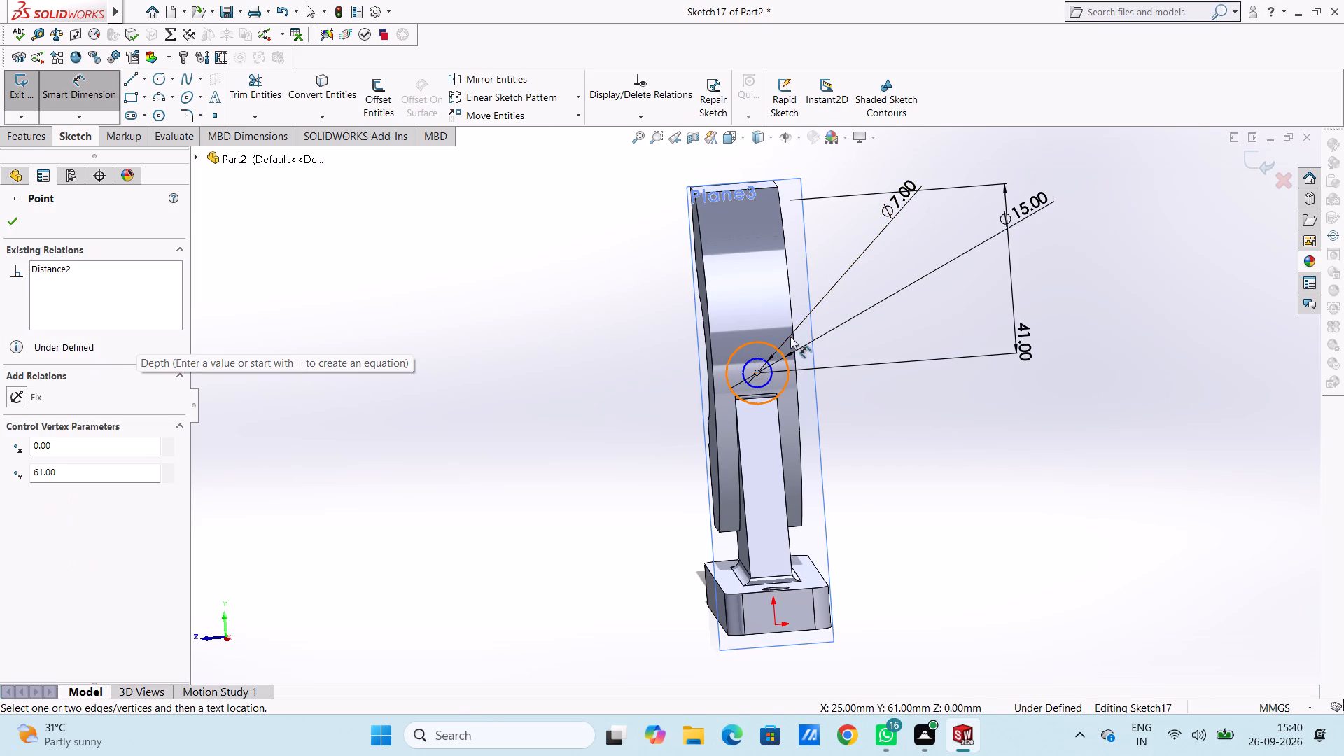
click(793, 337)
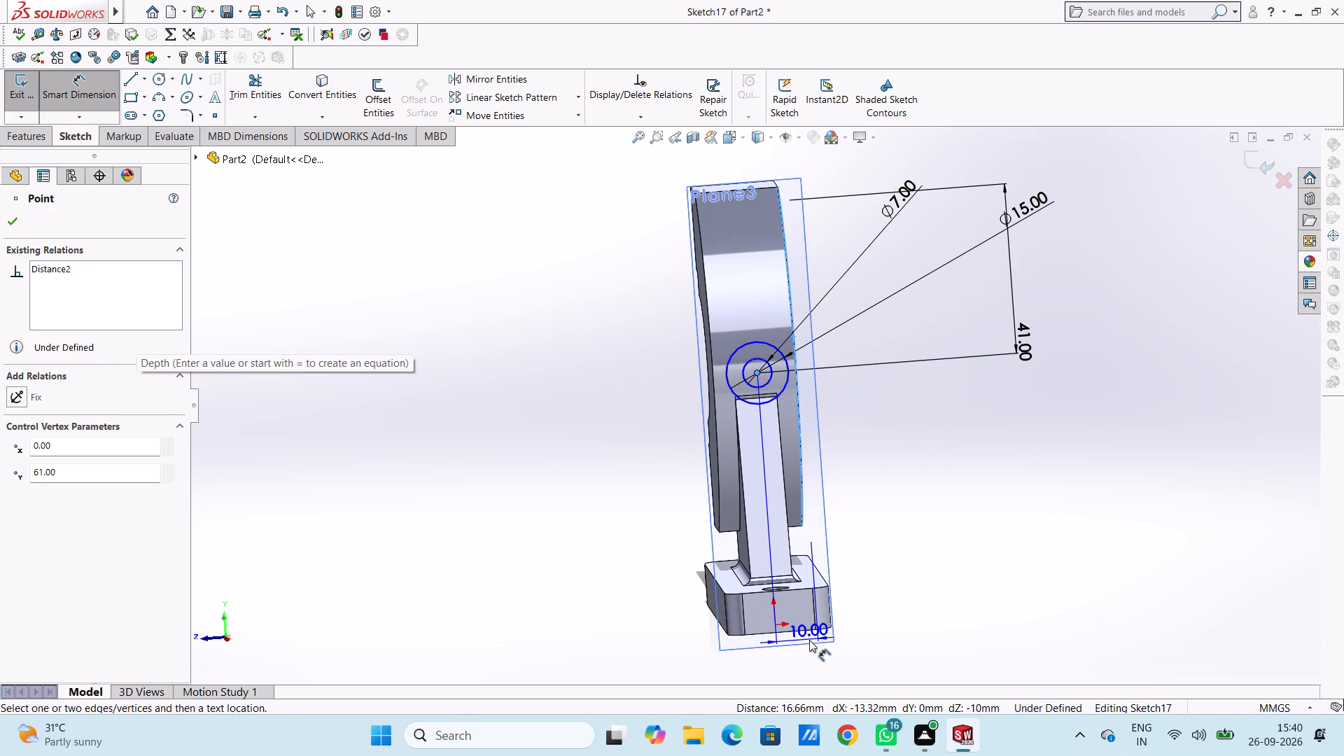
click(809, 640)
click(749, 618)
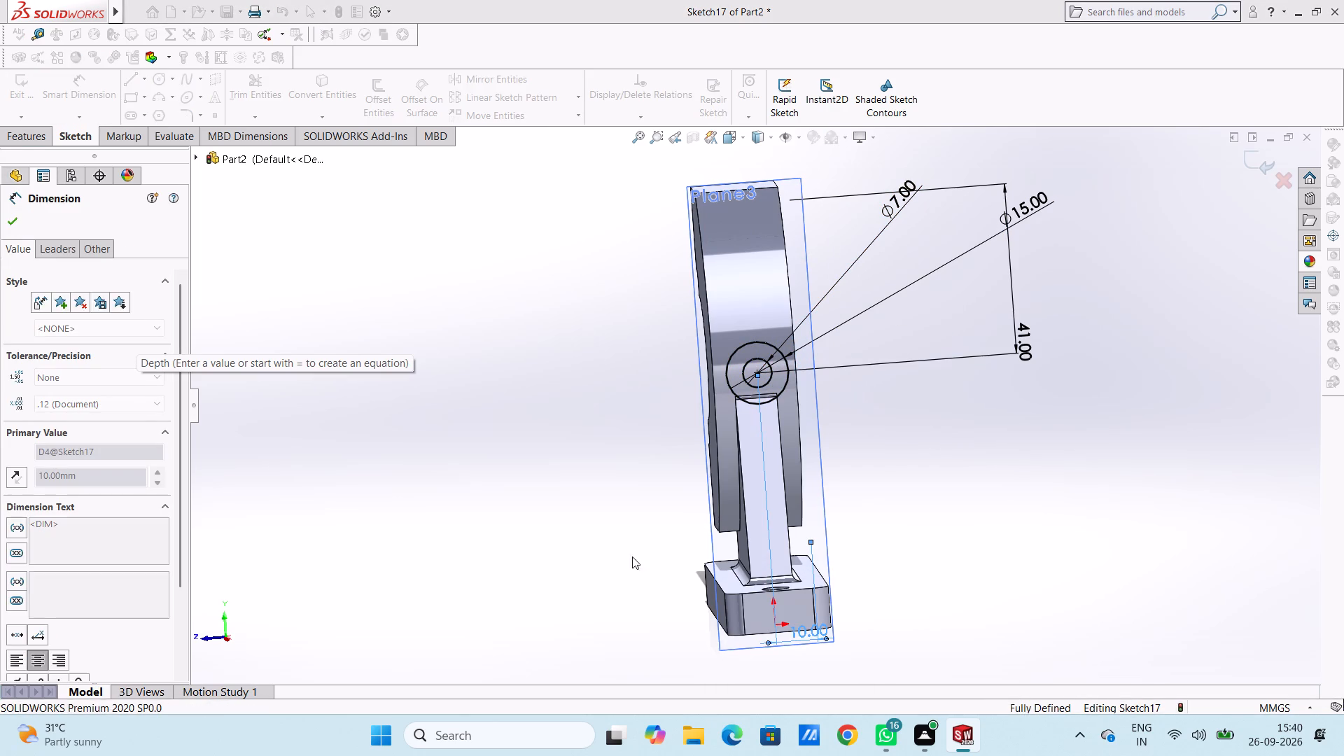
click(610, 540)
Extrude the two-circle ring profile as a blind boss 15 mm in the reversed direction, towards the curved body, merging the result.
middle_drag(557, 454, 680, 452)
click(40, 134)
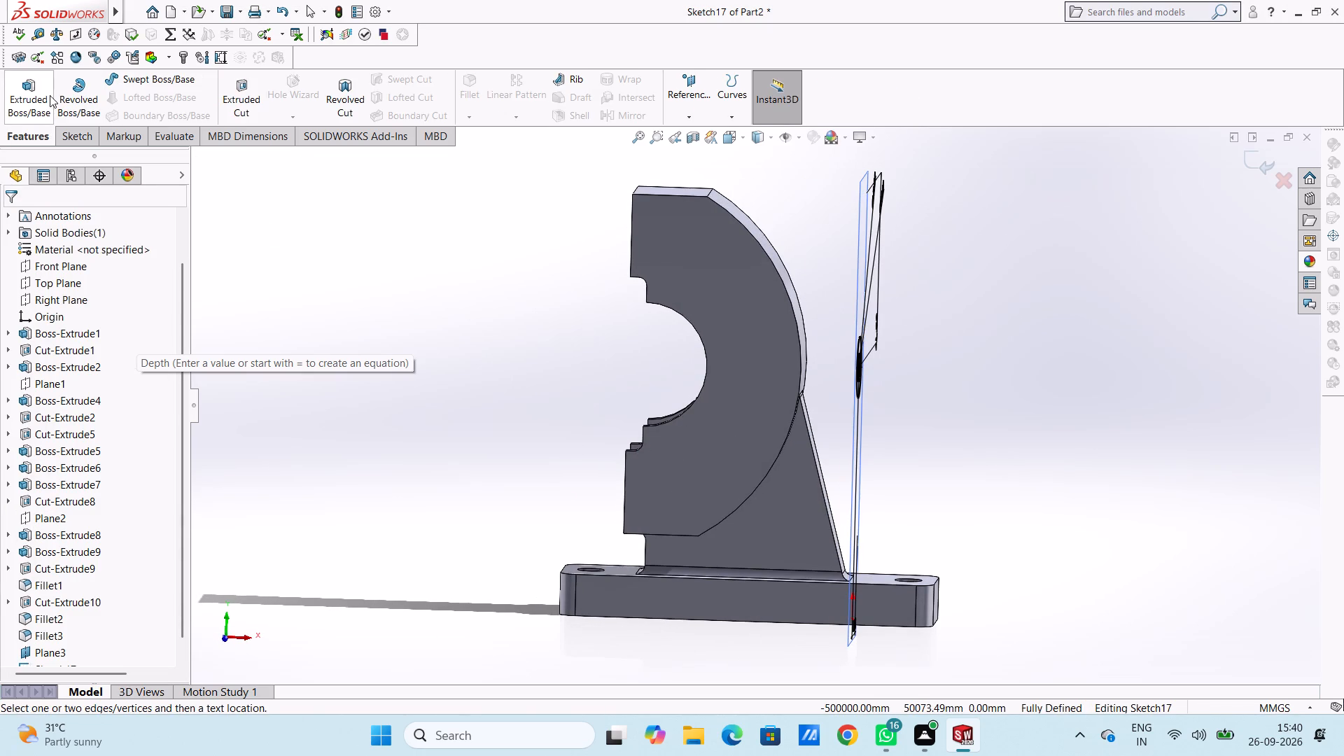
click(36, 86)
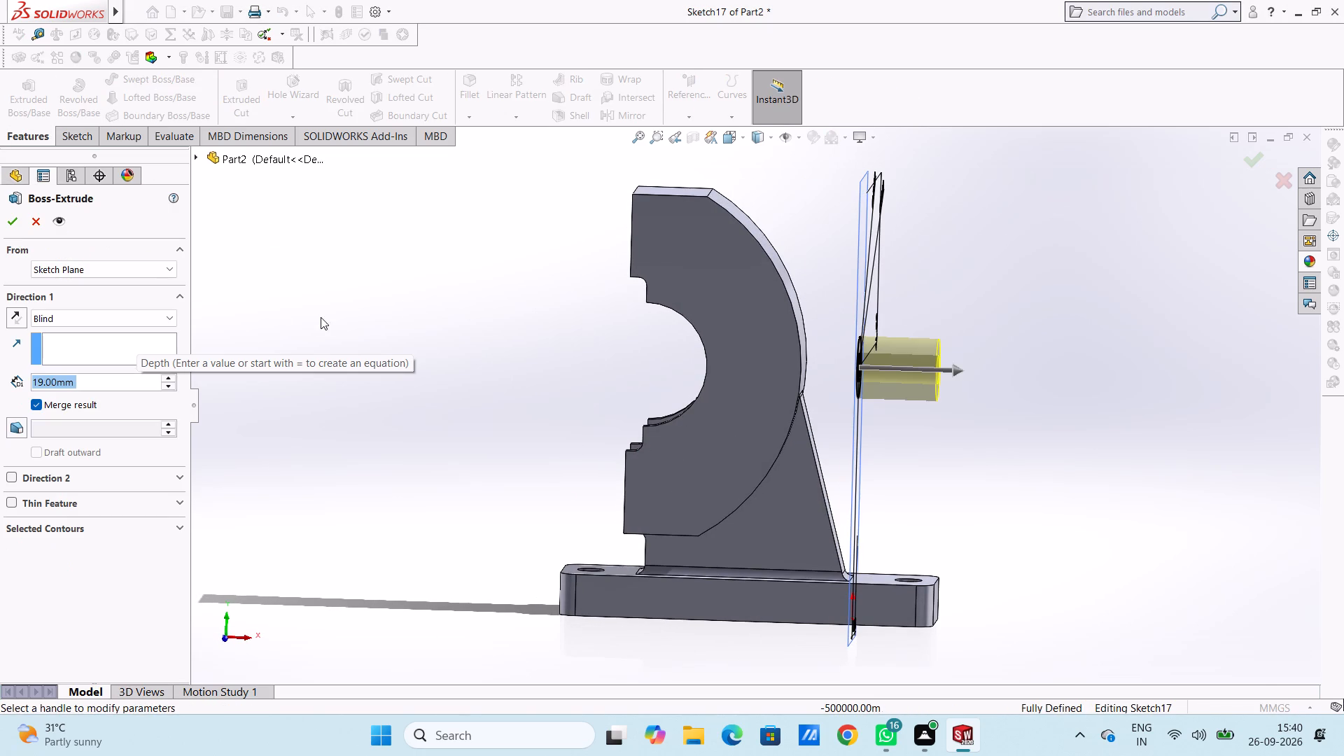
click(22, 317)
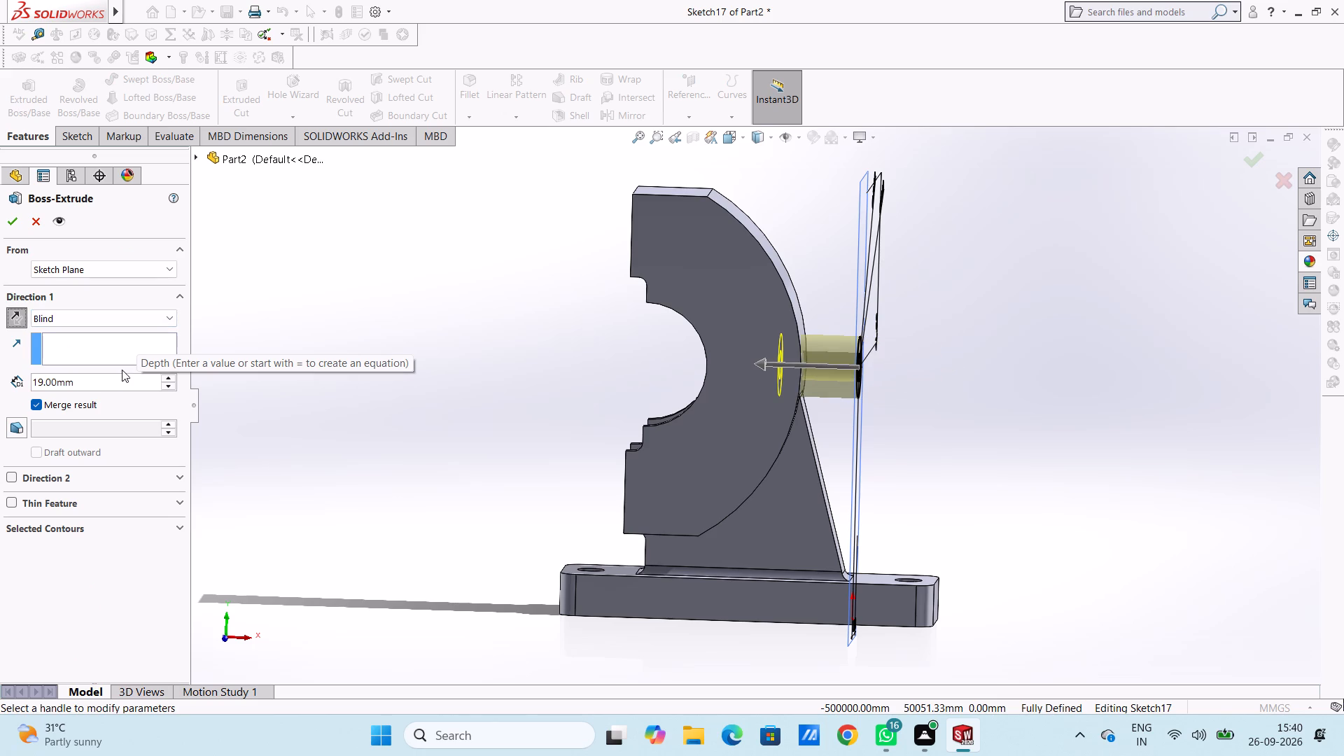
middle_drag(354, 280, 463, 293)
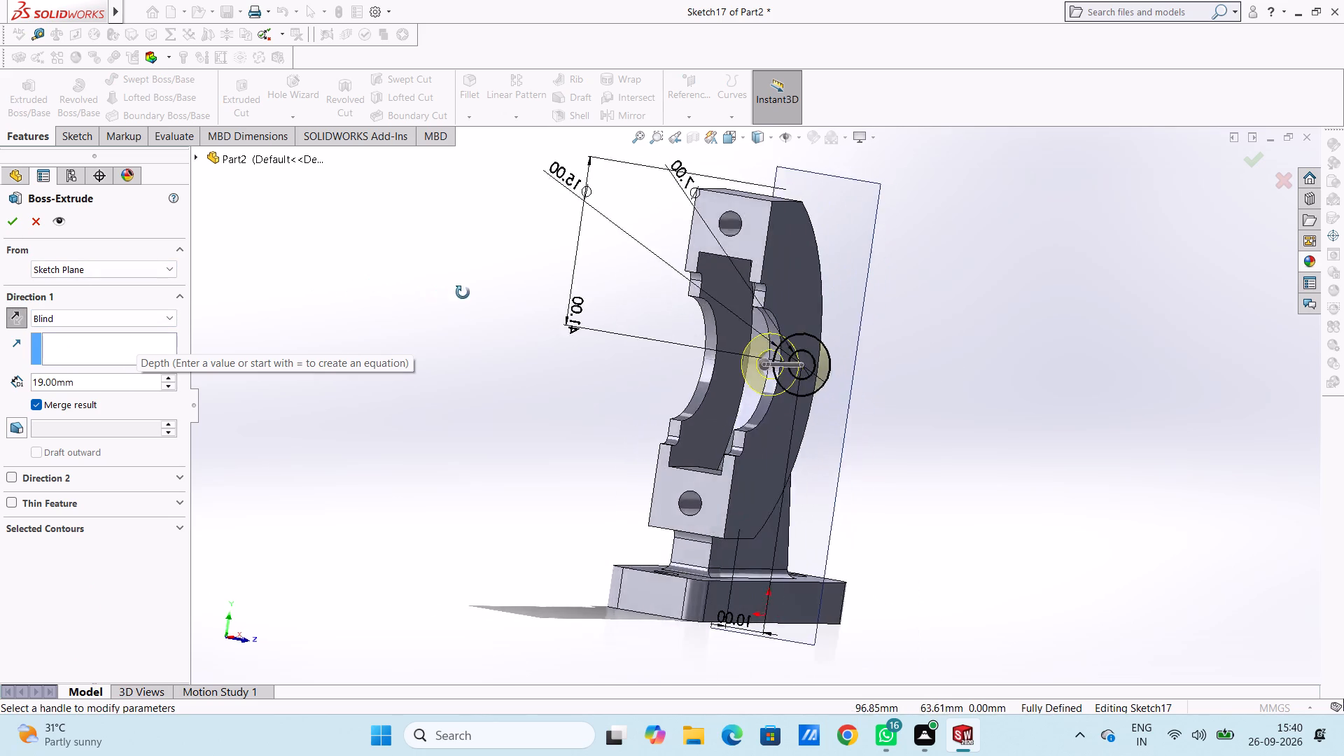
middle_drag(463, 293, 380, 273)
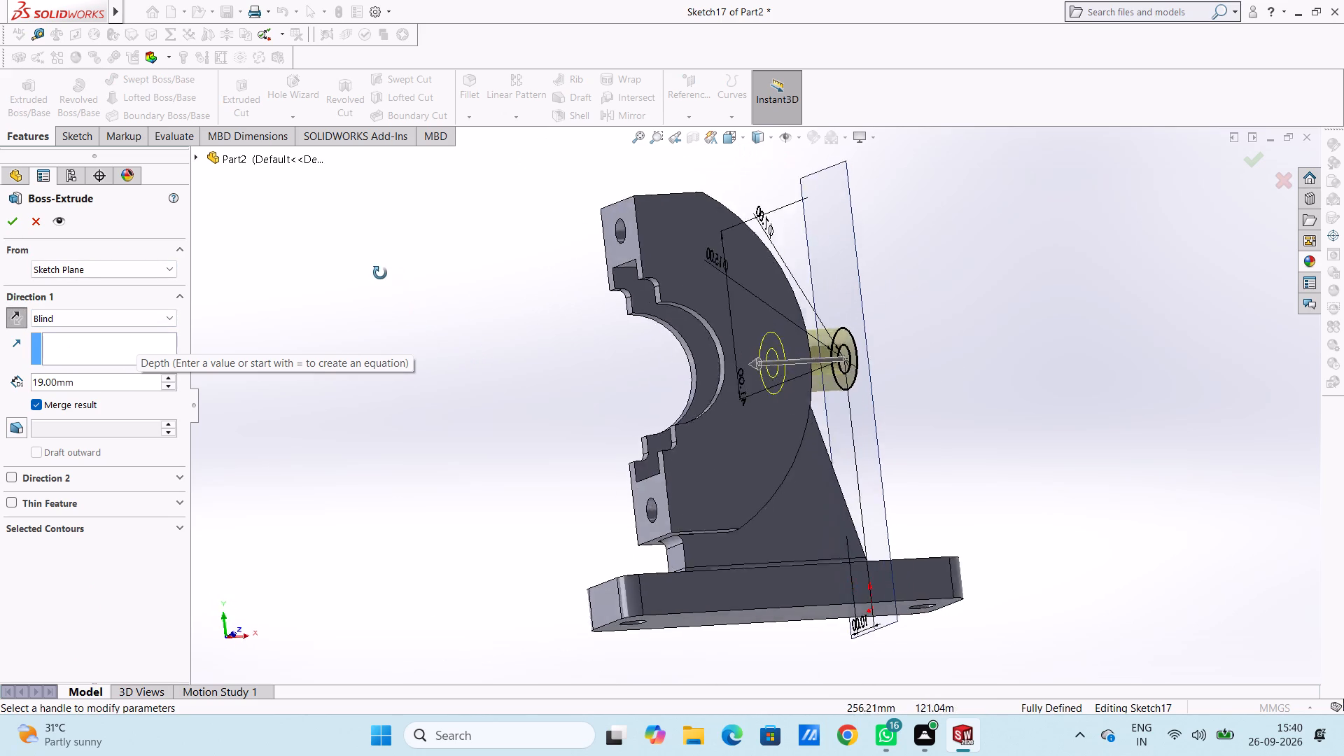
middle_drag(380, 273, 349, 310)
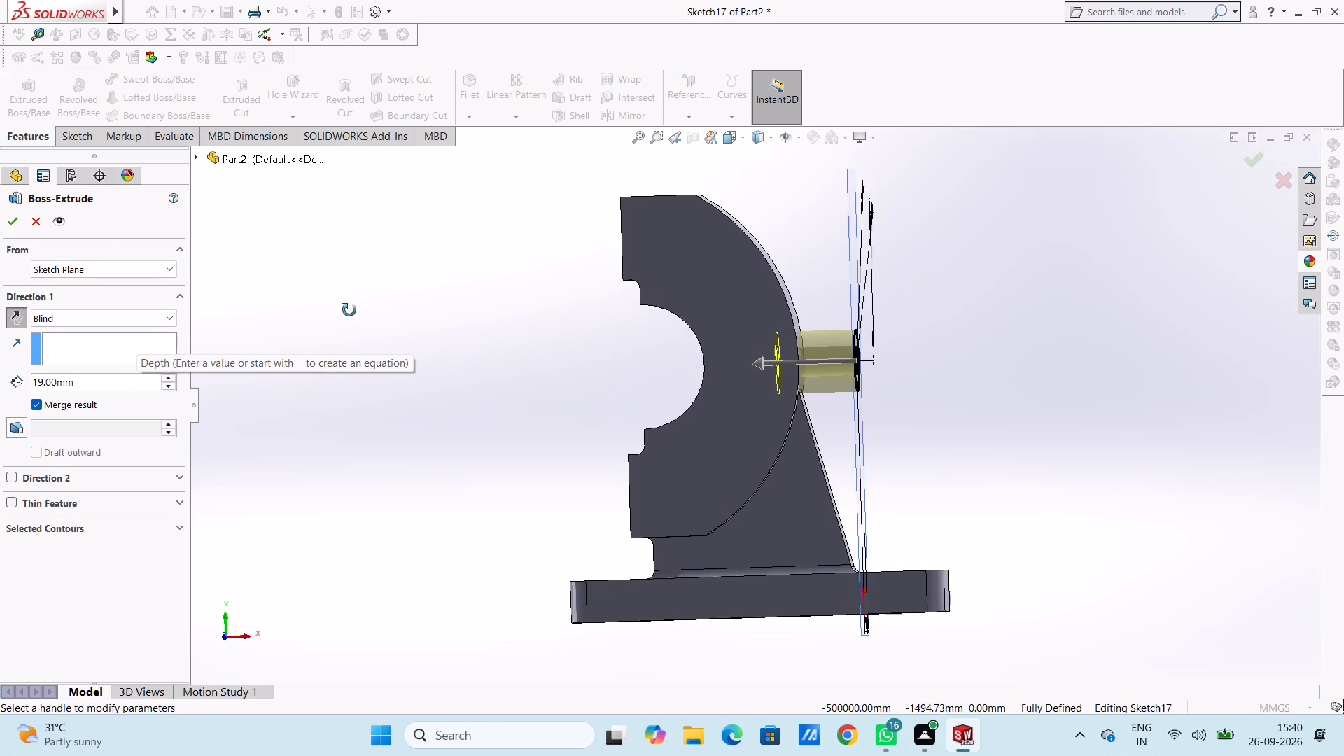
middle_drag(349, 310, 420, 295)
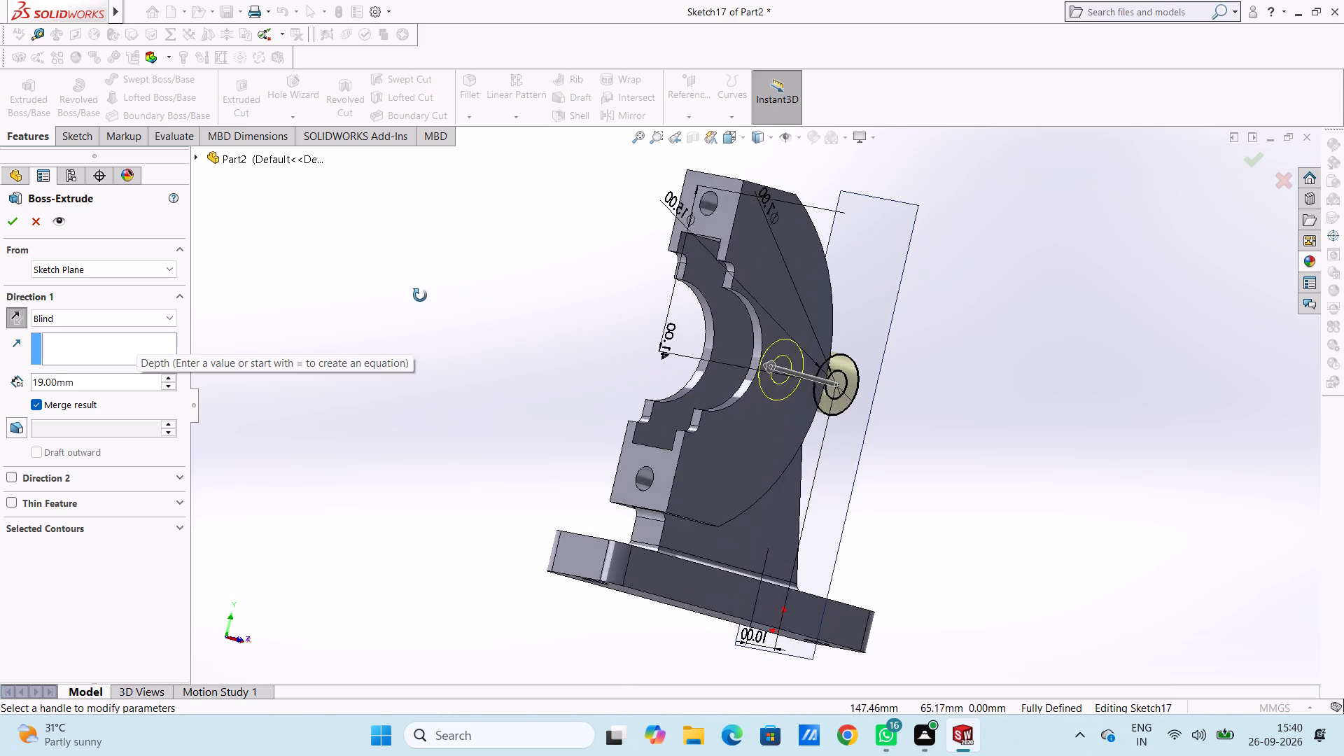
middle_drag(420, 295, 351, 292)
middle_click(362, 292)
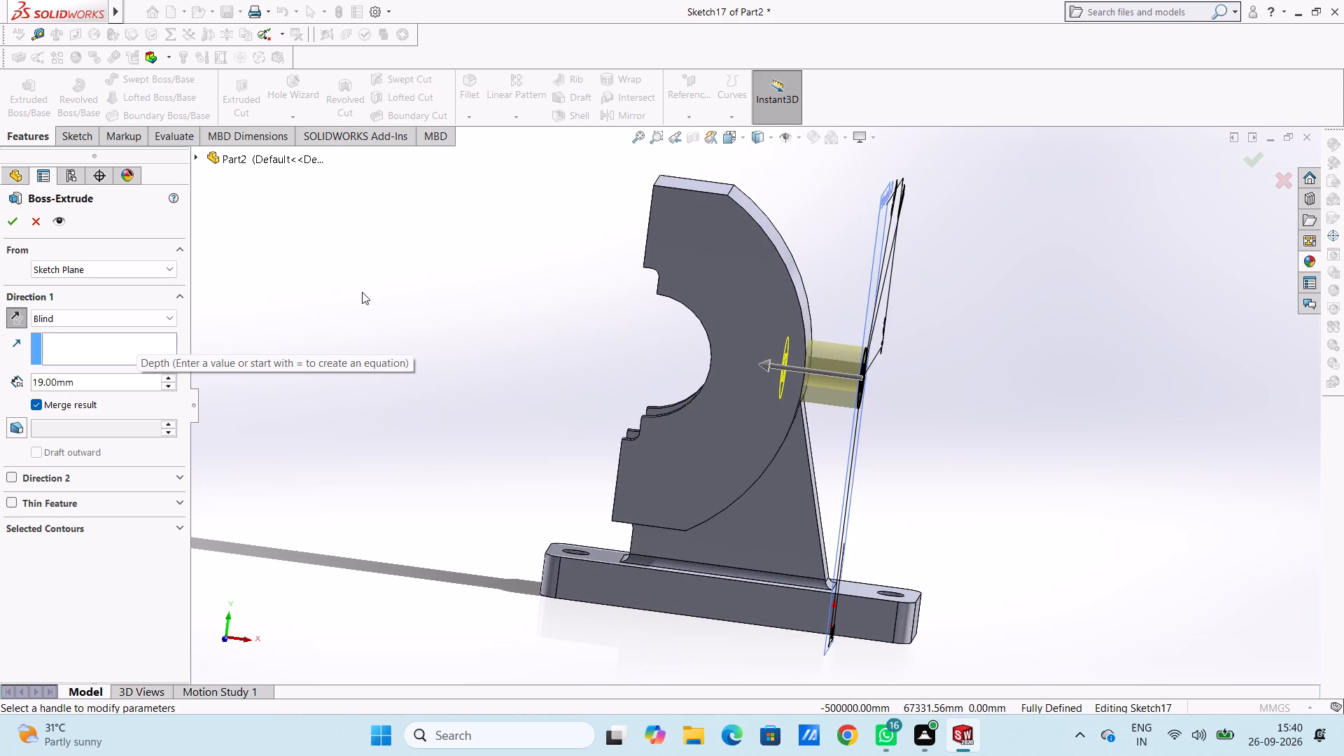
double_click(127, 383)
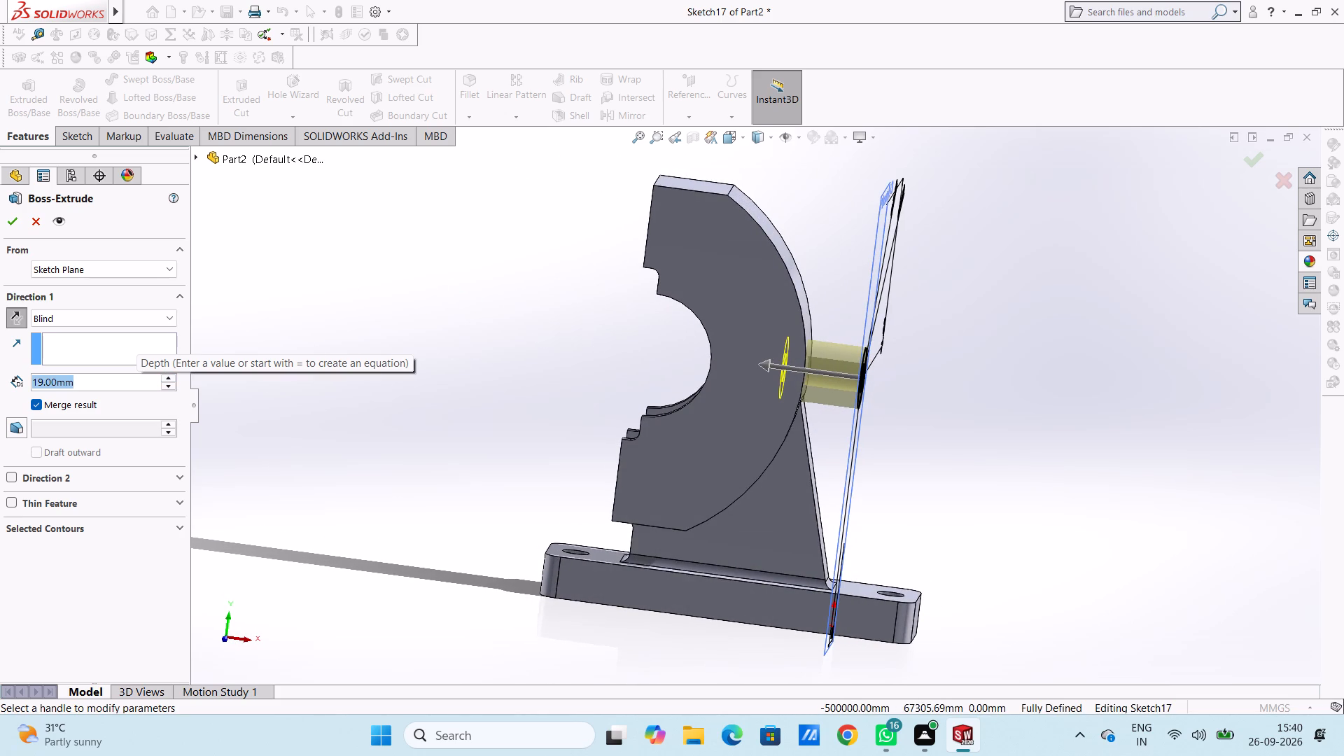
text(15)
key(Return)
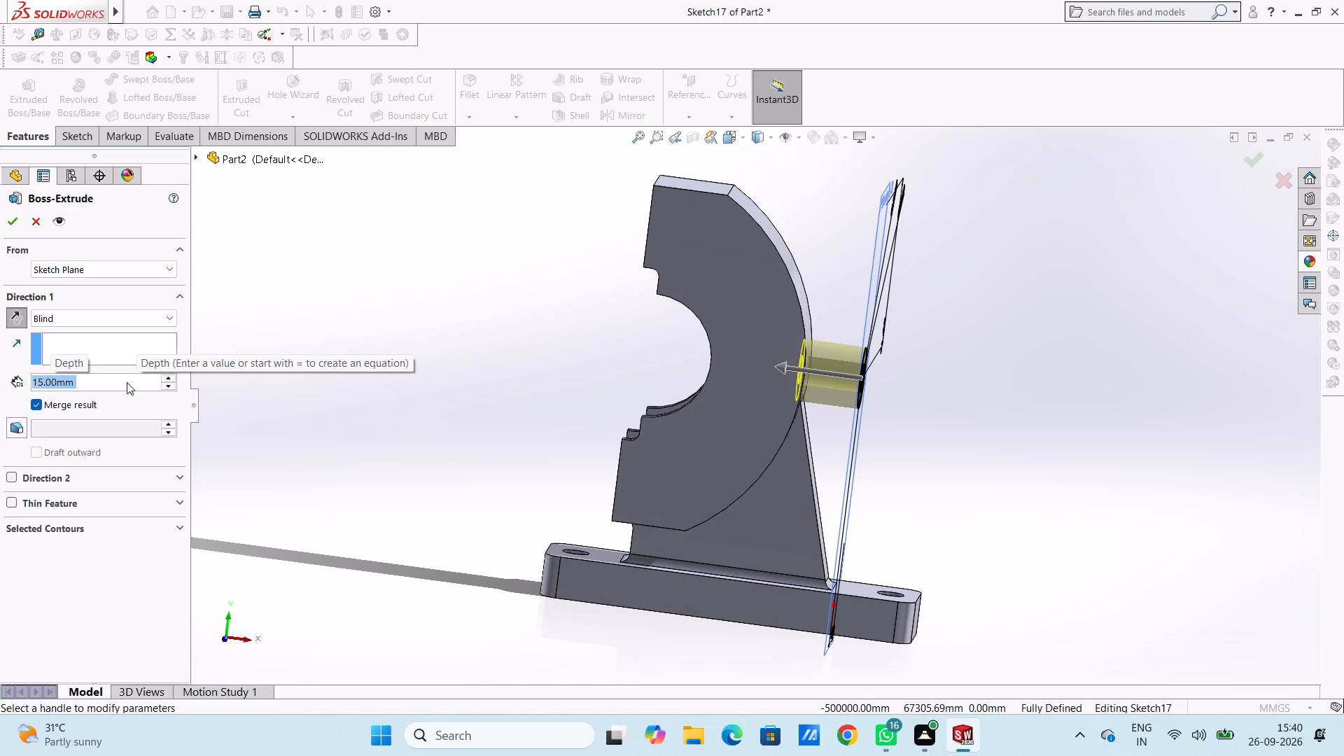
click(13, 225)
click(419, 348)
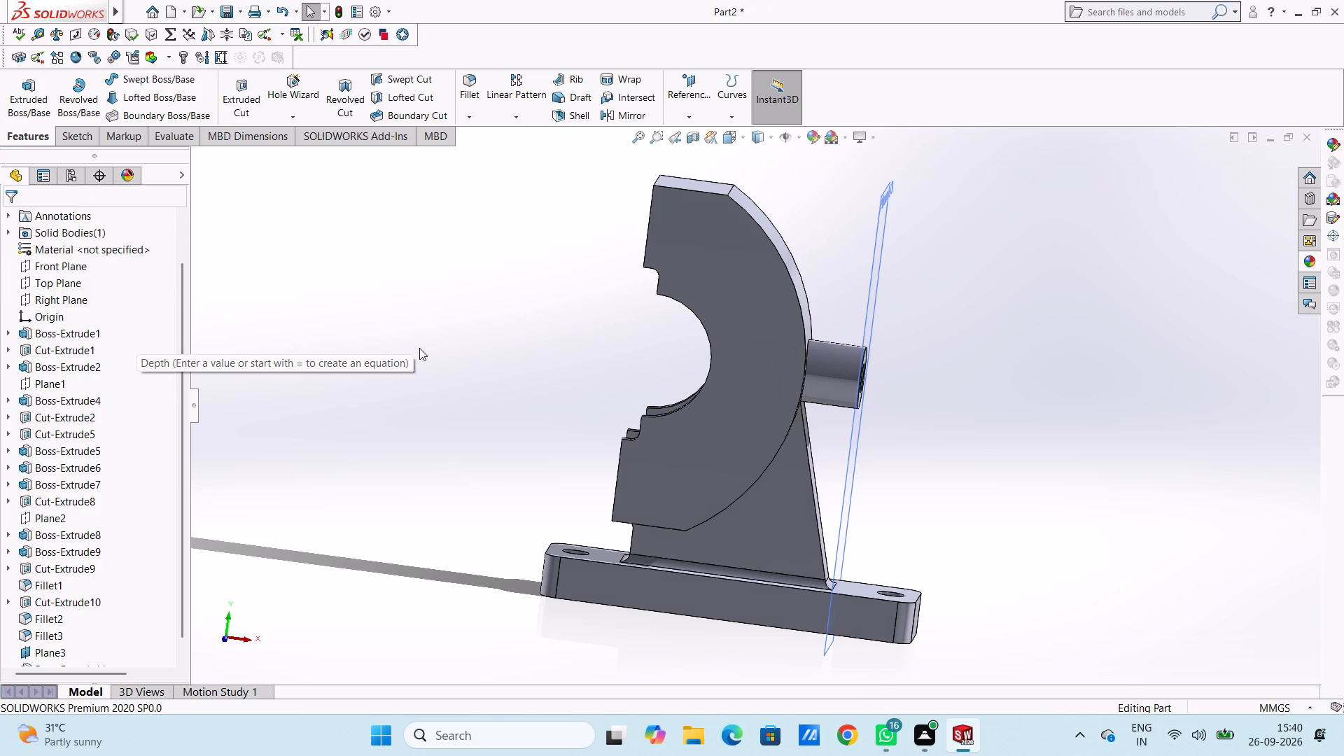
middle_drag(423, 353, 398, 314)
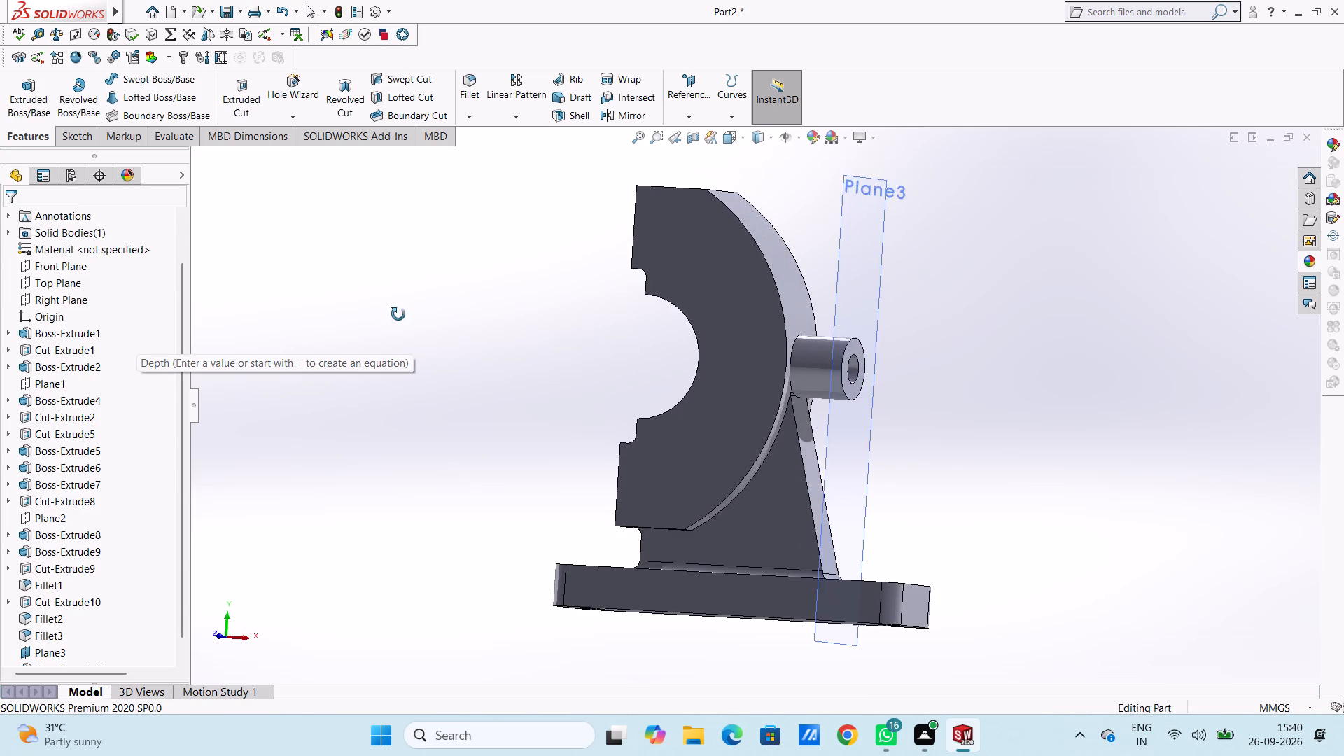
Hide Plane3, the reference plane used for the boss sketch.
middle_drag(398, 314, 393, 315)
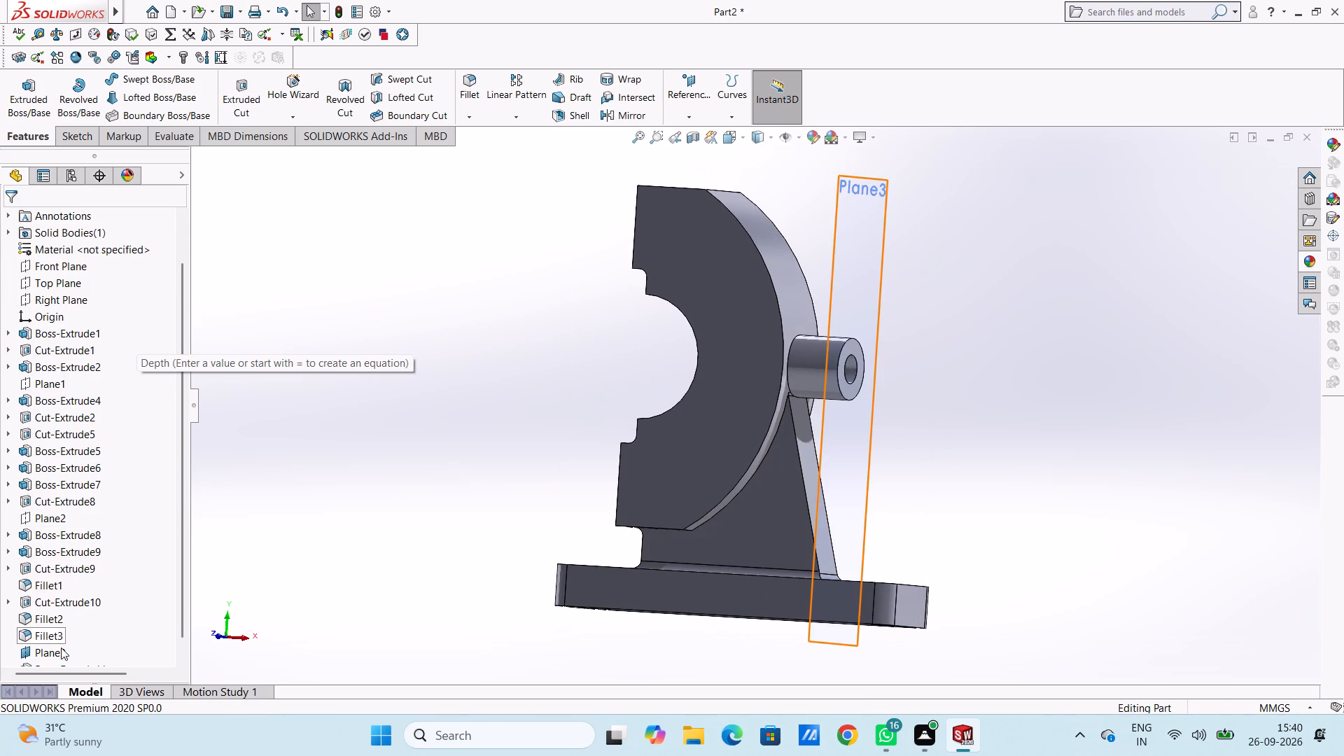
click(61, 647)
click(95, 626)
click(366, 521)
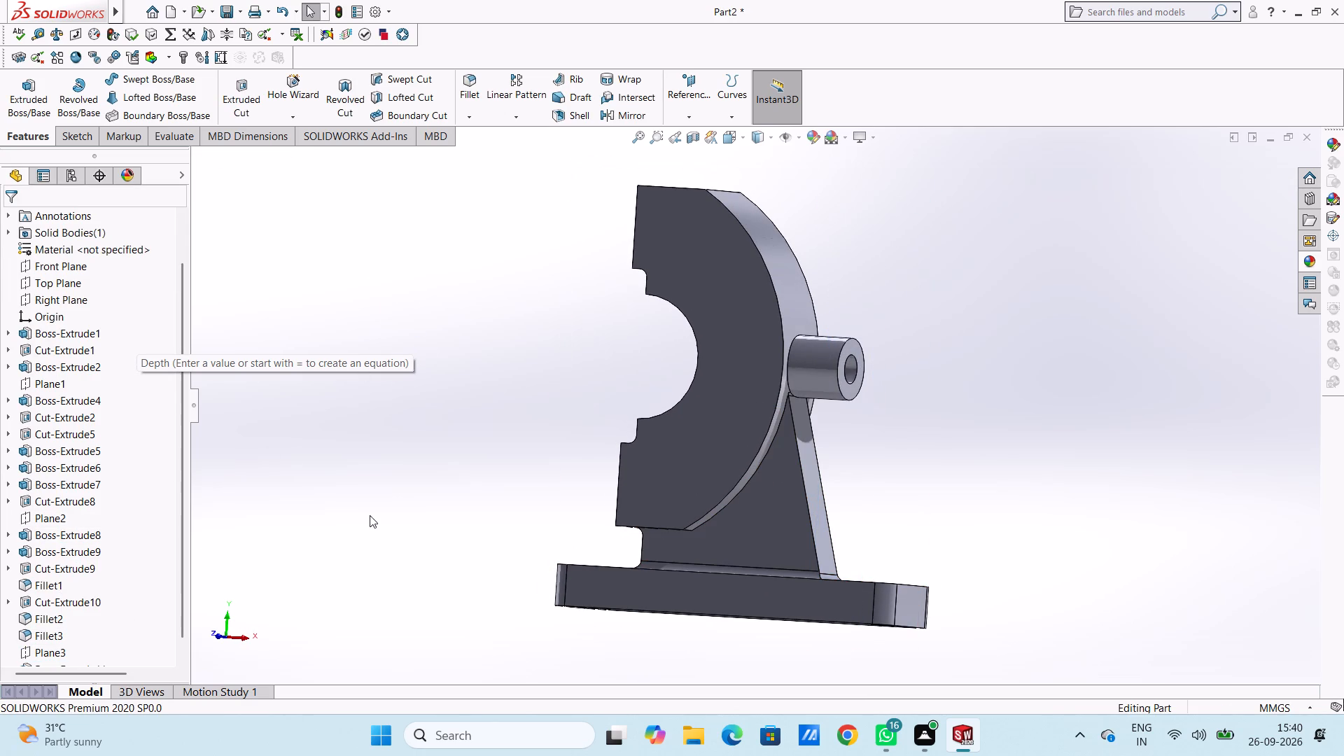
Examine the new hollow boss and the rest of the bracket from the front, back and side.
middle_drag(447, 382, 351, 366)
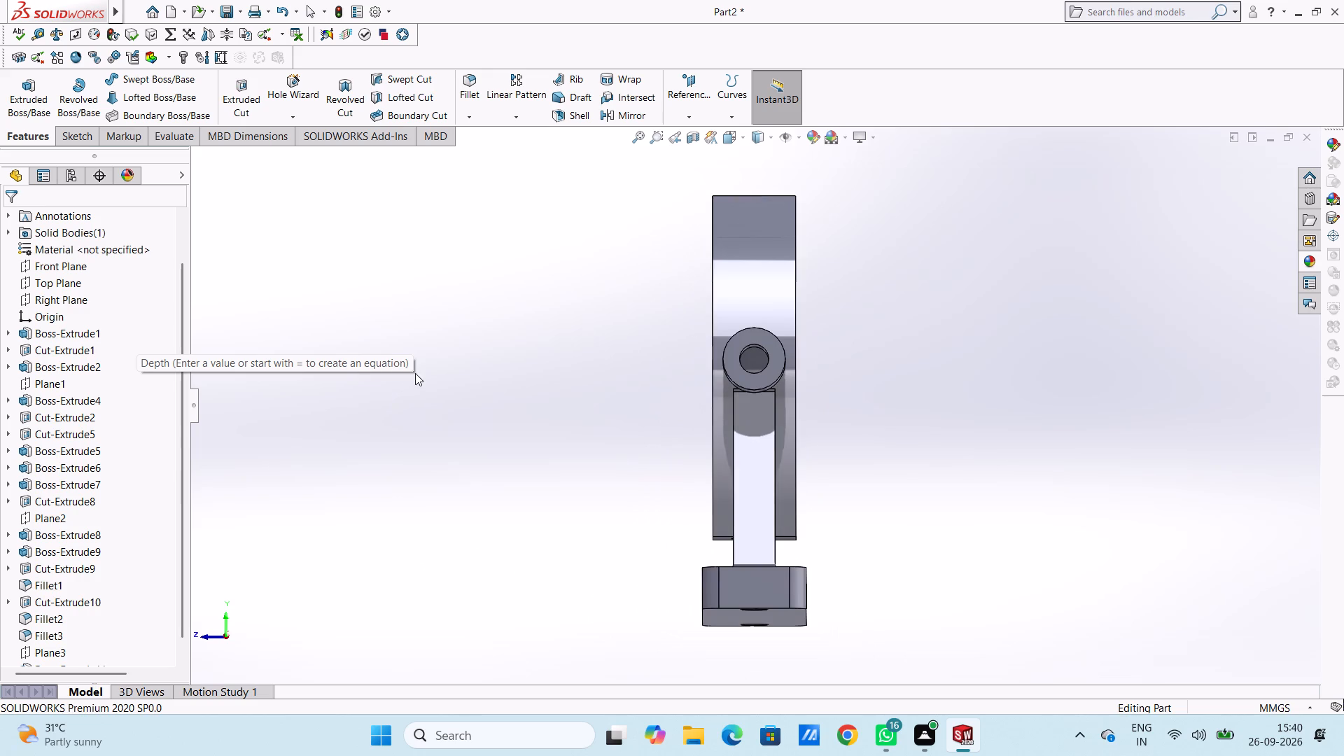
middle_drag(389, 336, 657, 398)
scroll(419, 345, down, 1)
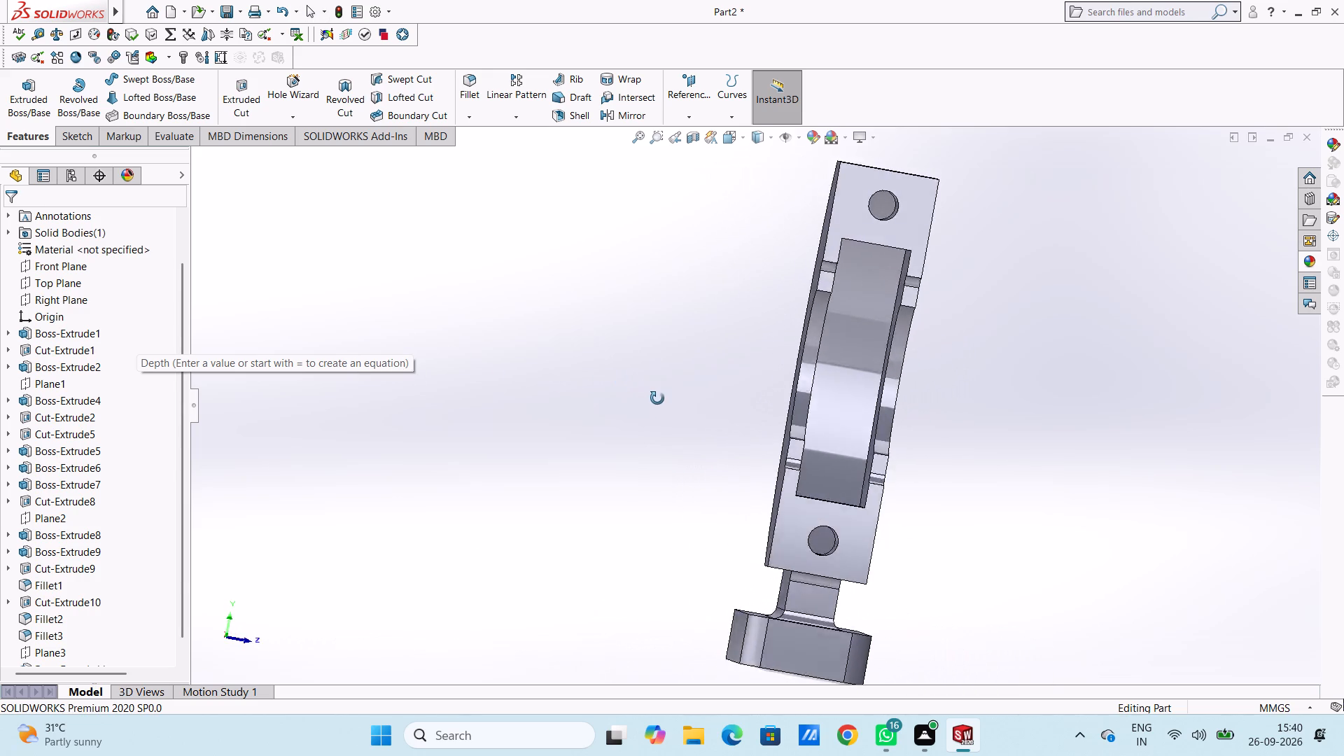
middle_drag(657, 398, 388, 328)
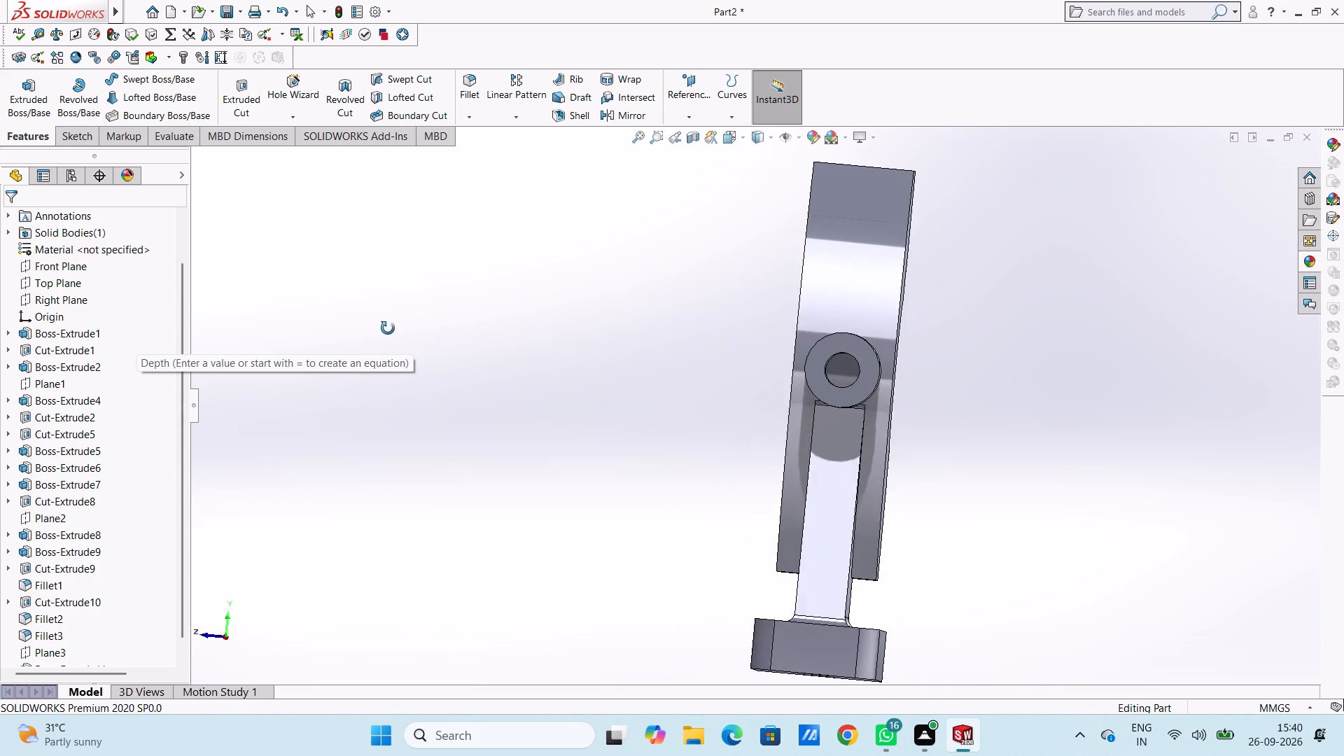
middle_drag(388, 328, 594, 426)
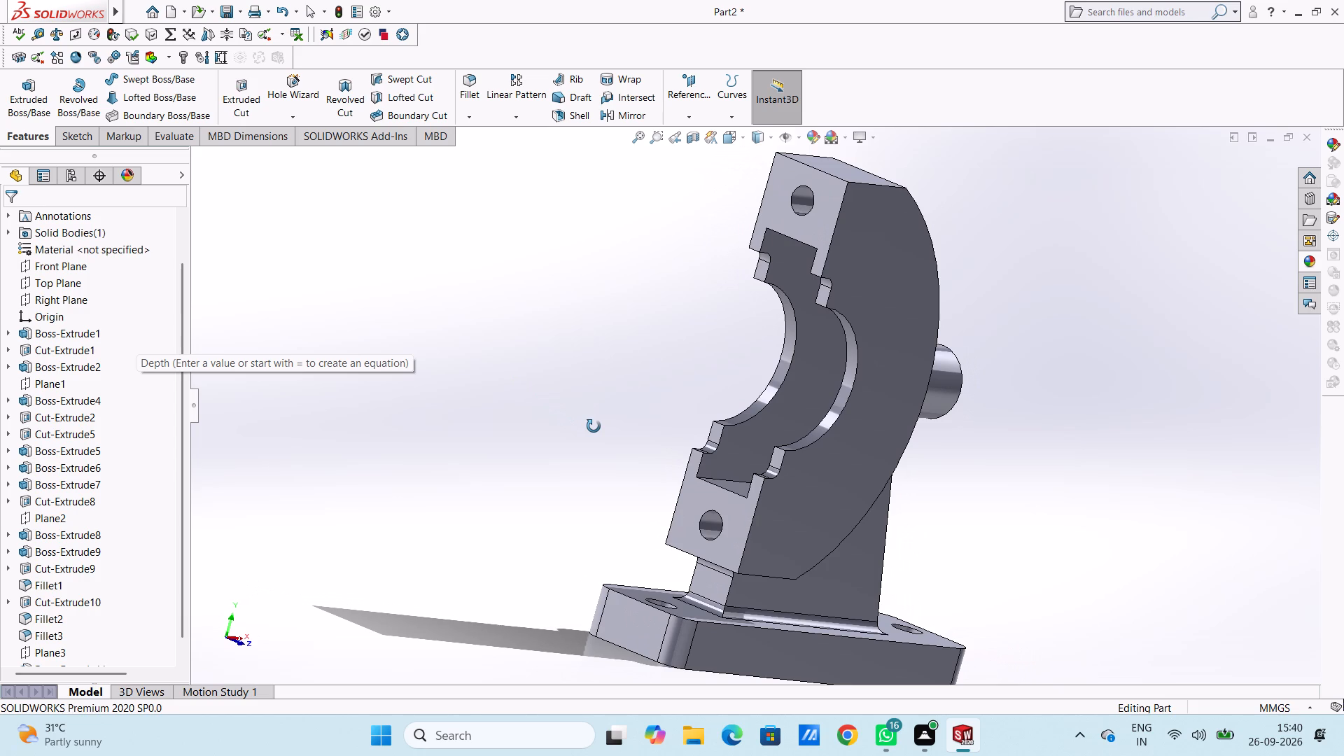
middle_drag(594, 426, 442, 353)
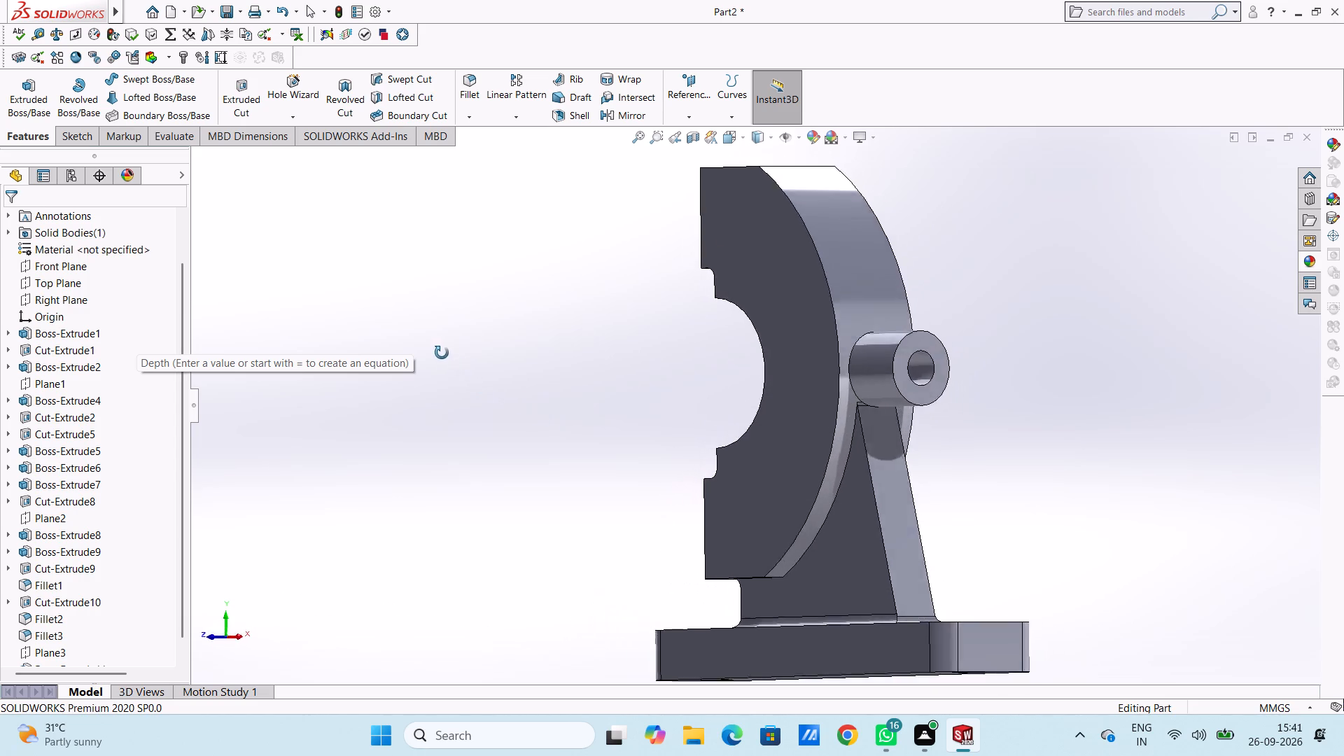
middle_drag(442, 353, 409, 332)
Fillet the circular edge where the hollow boss meets the curved body with a symmetric 0.5 mm radius.
scroll(955, 387, down, 5)
middle_drag(895, 381, 944, 402)
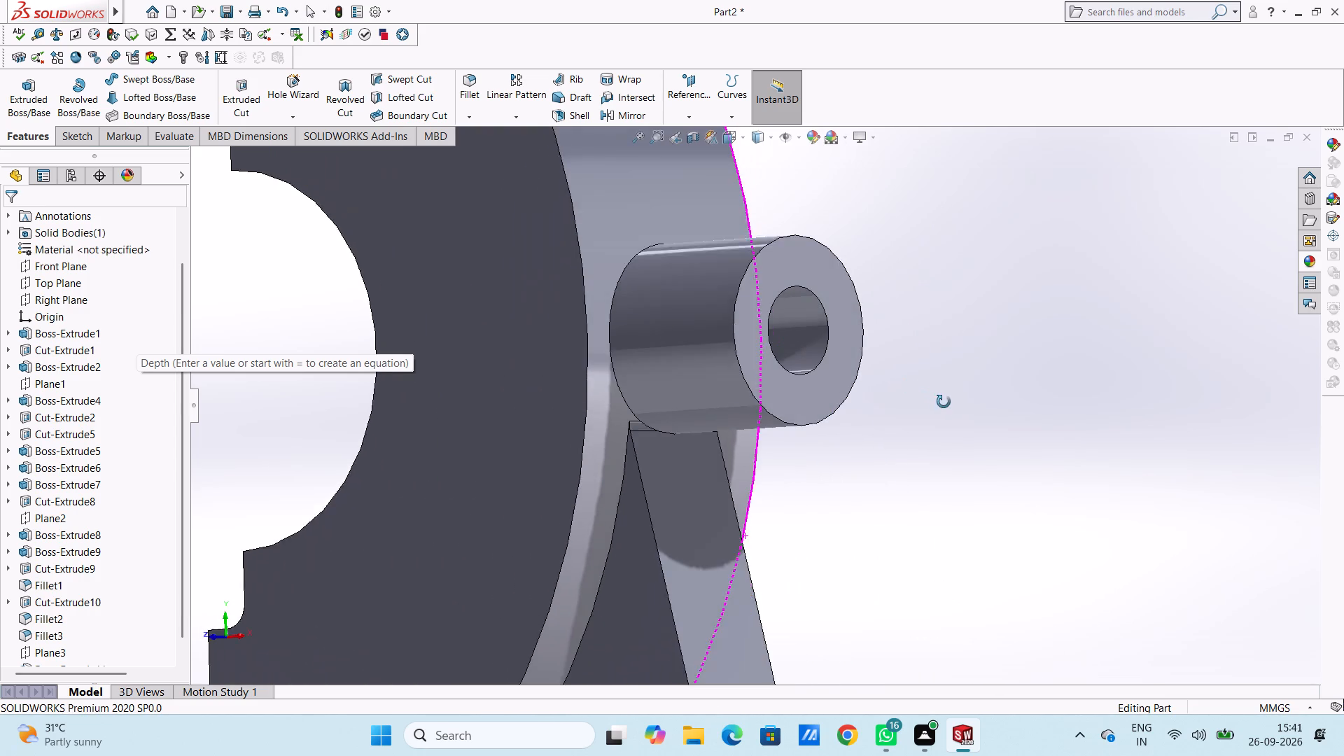
middle_drag(944, 402, 921, 402)
click(461, 78)
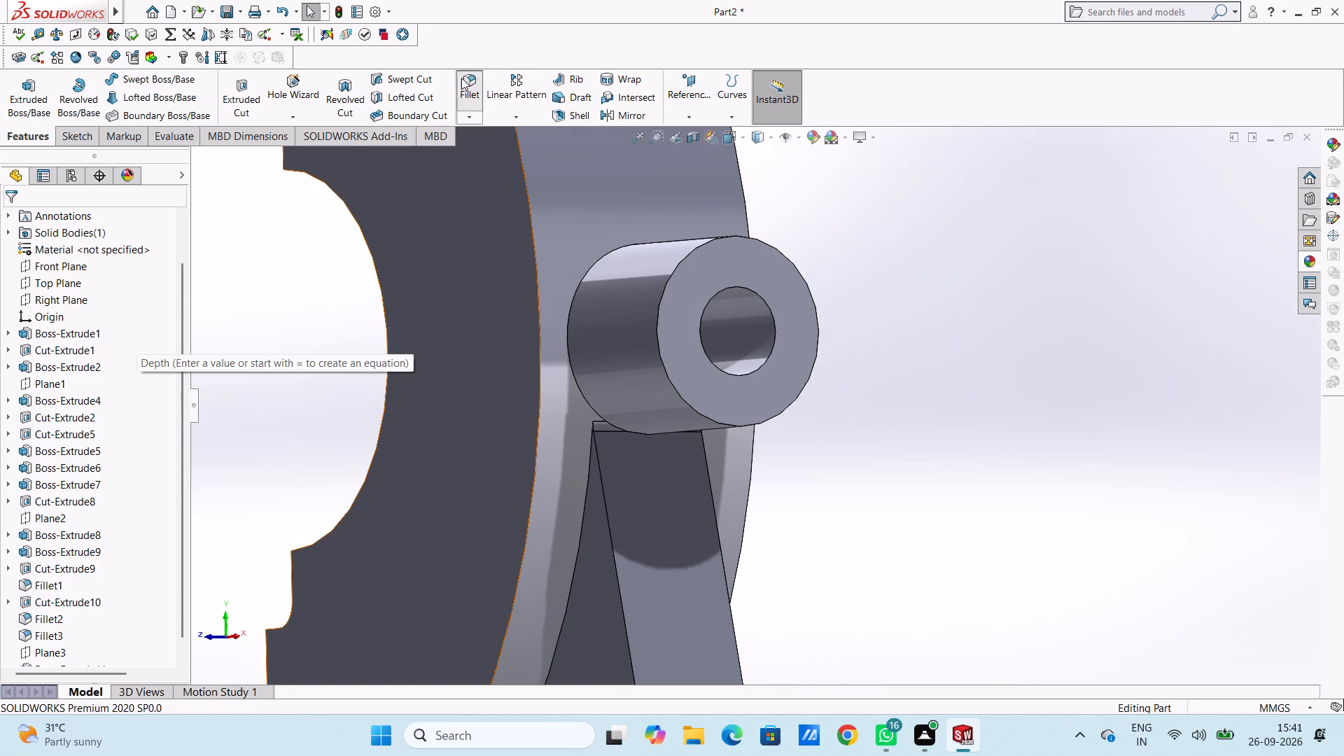
scroll(654, 529, down, 4)
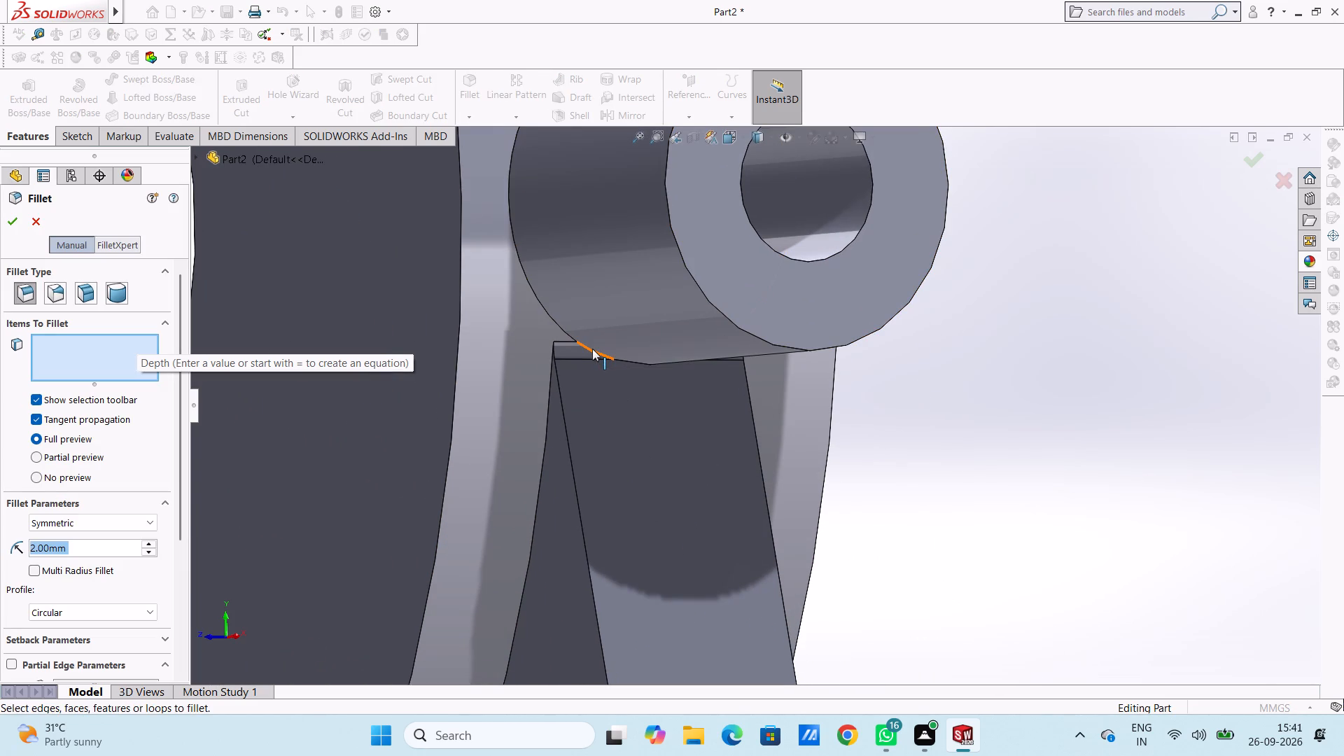
click(559, 328)
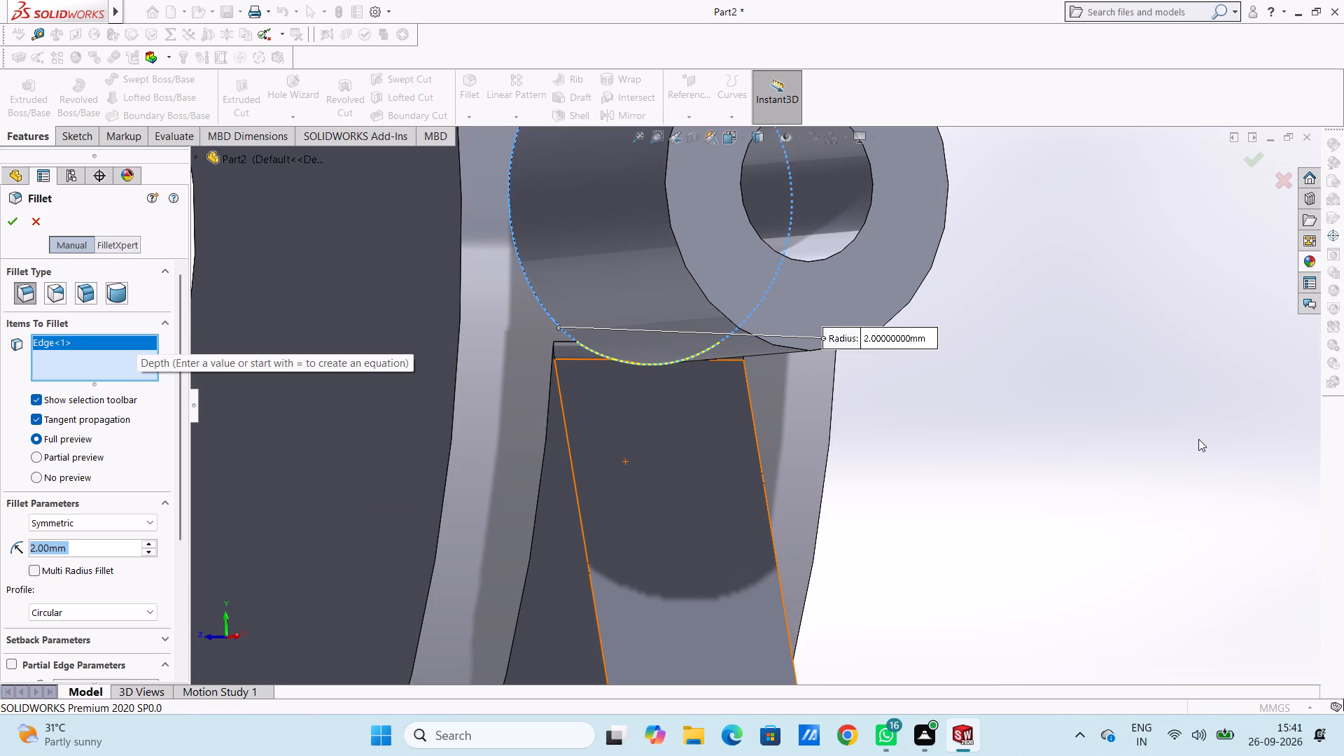
key(1)
key(Return)
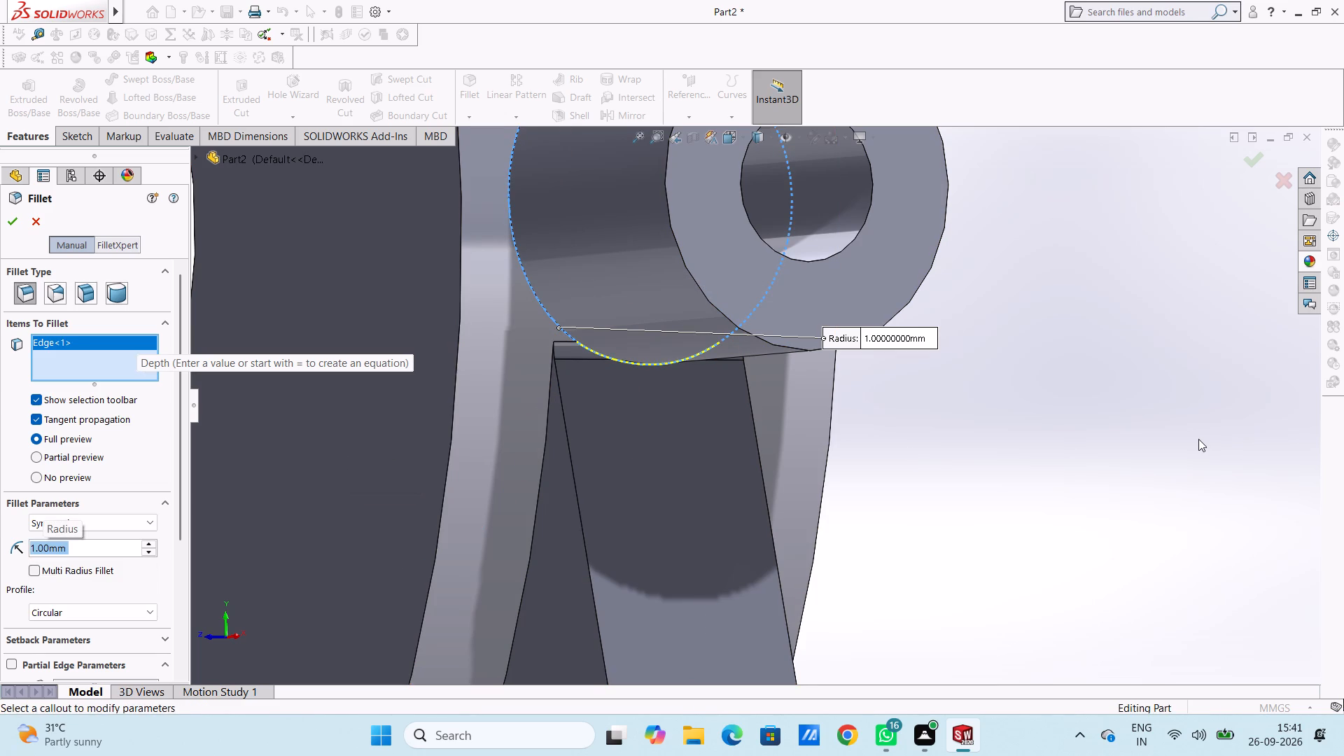
text(0.1)
key(Return)
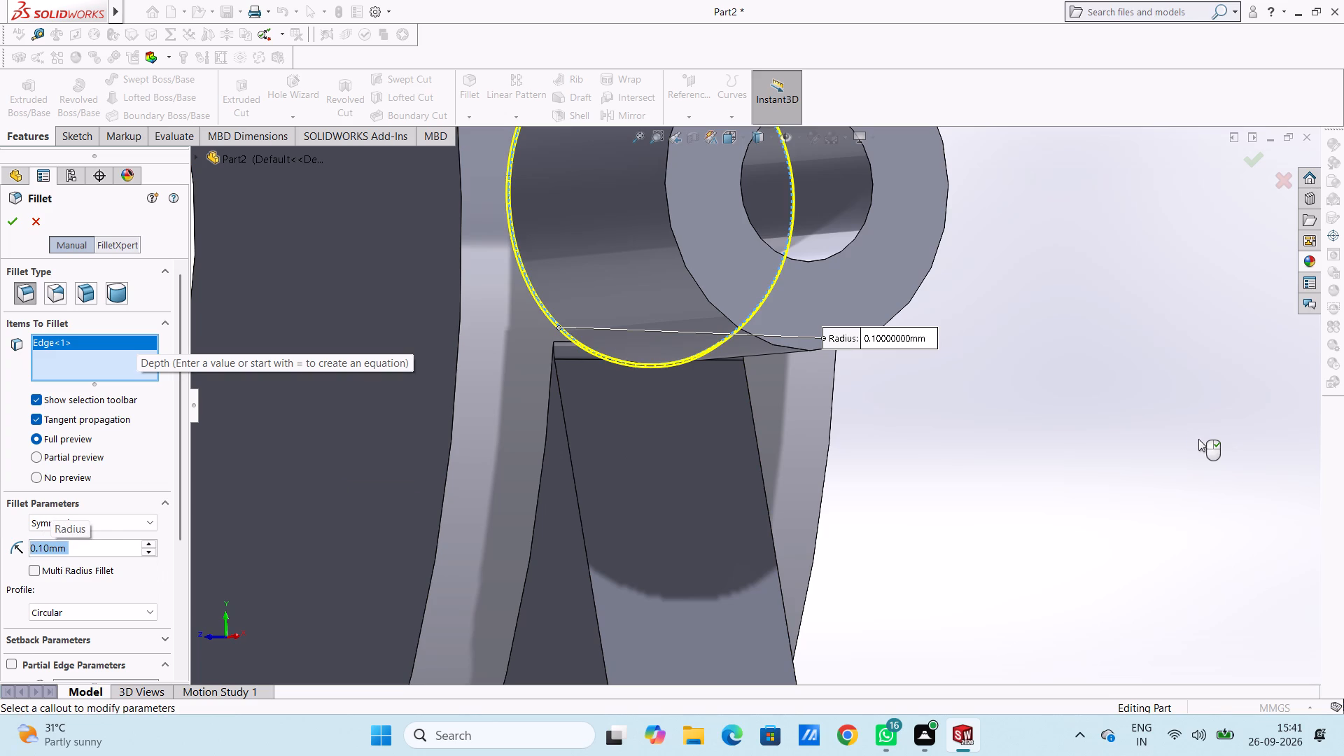
text(0.5)
key(Return)
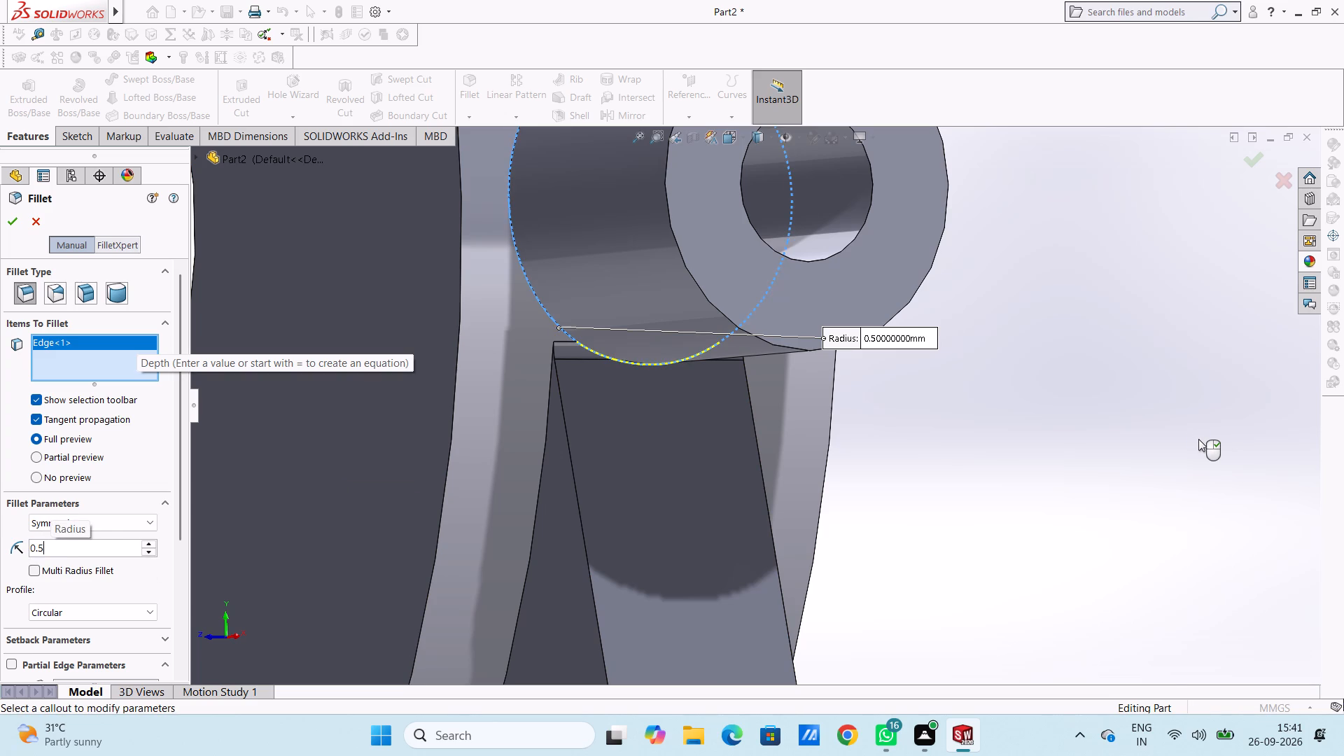
key(1)
key(Return)
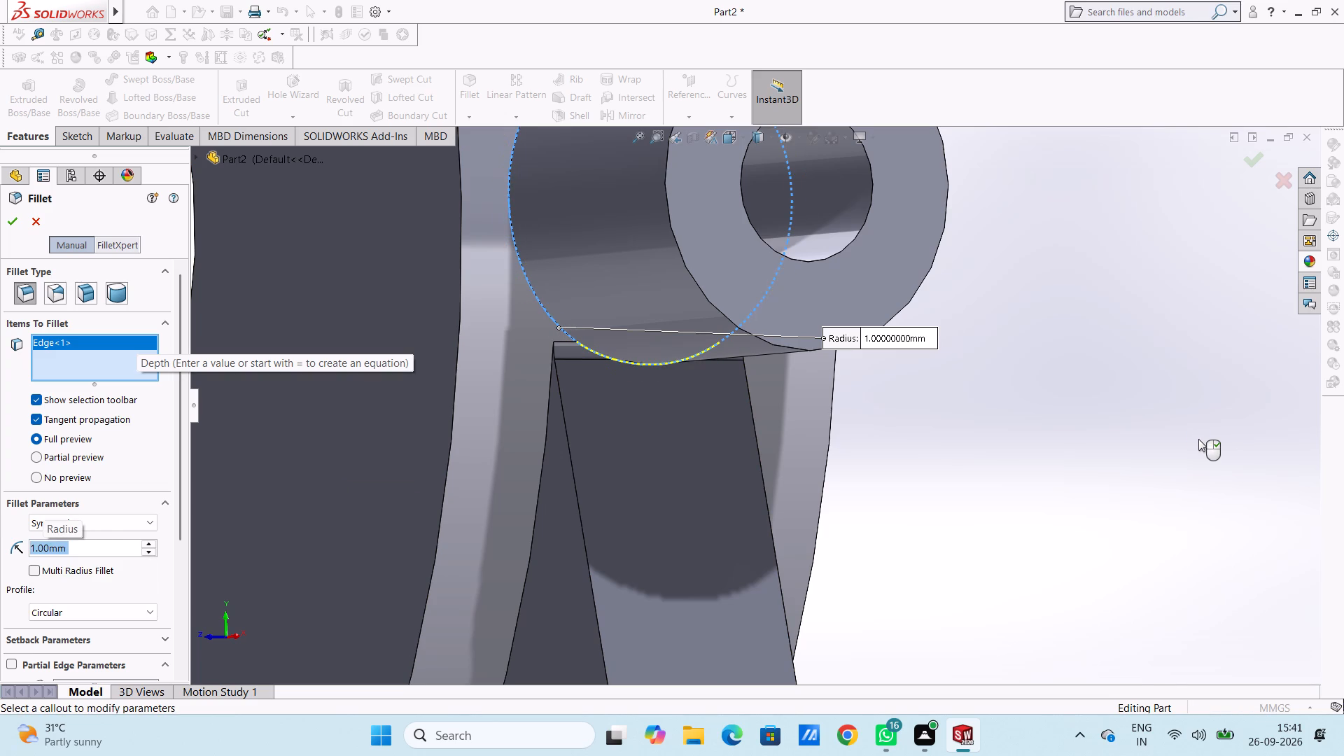
text(0.5)
key(Return)
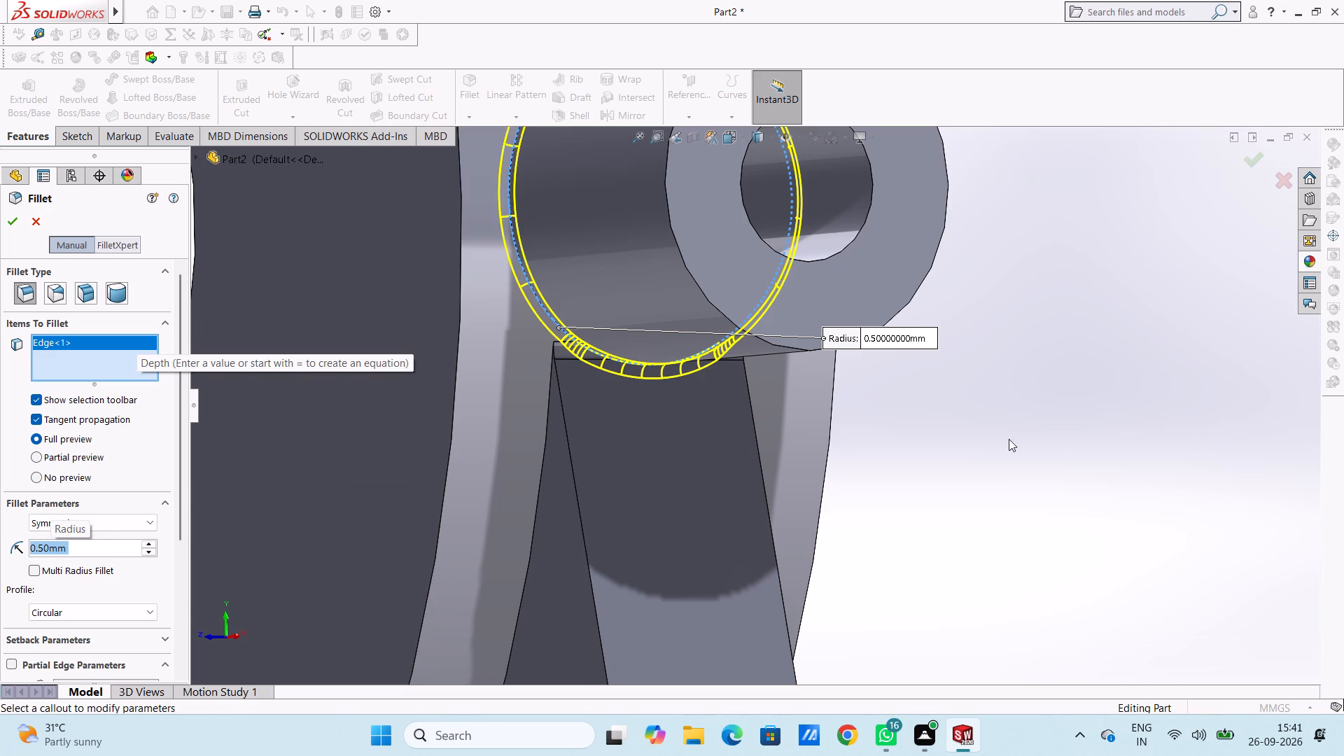
click(10, 226)
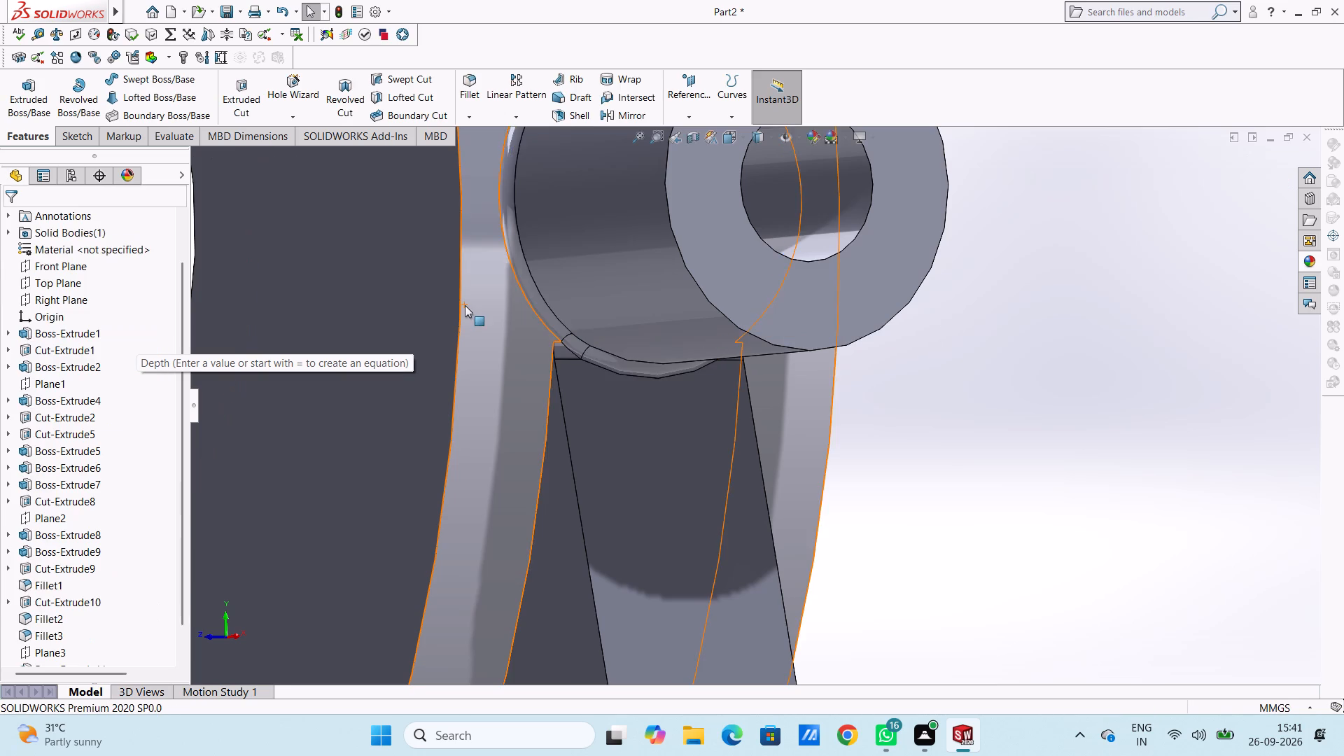
Examine the filleted boss and the complete bracket from all sides.
scroll(465, 305, up, 5)
click(419, 288)
middle_drag(438, 269, 401, 269)
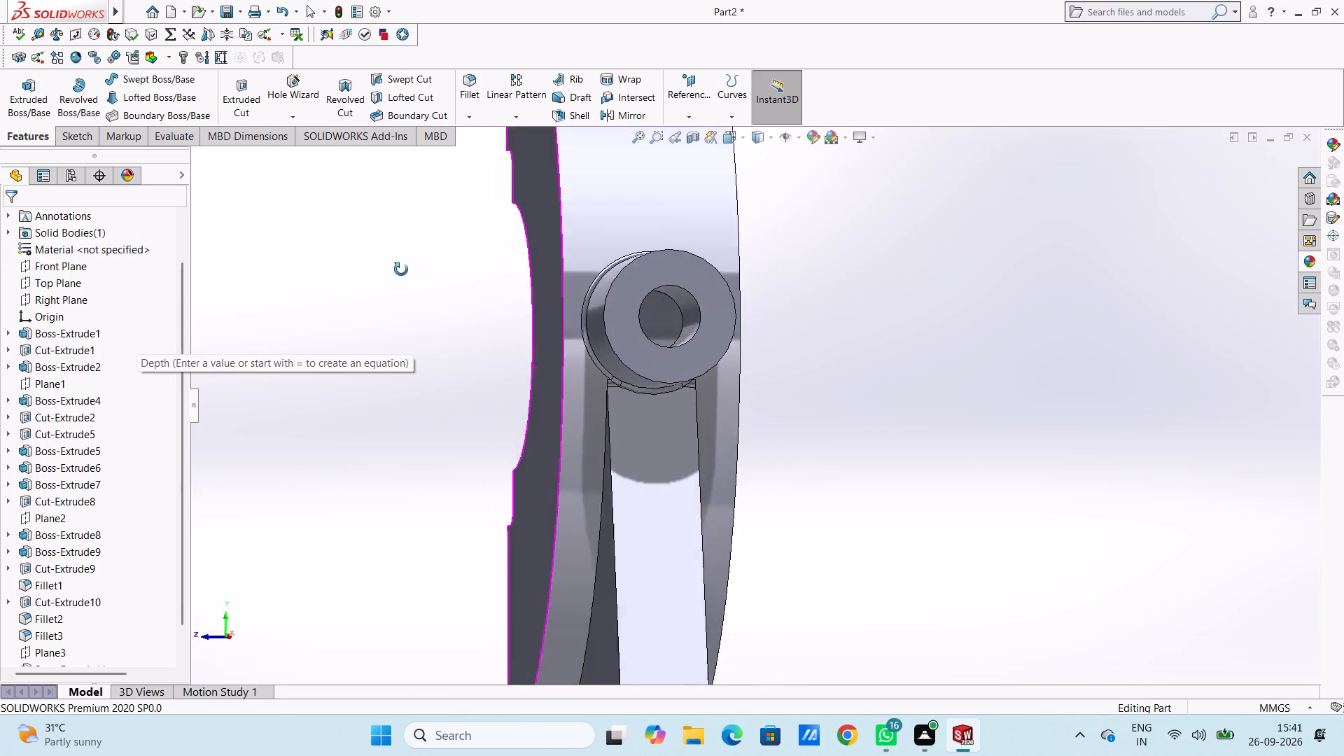
middle_drag(401, 269, 395, 270)
scroll(394, 270, up, 3)
middle_drag(436, 291, 524, 358)
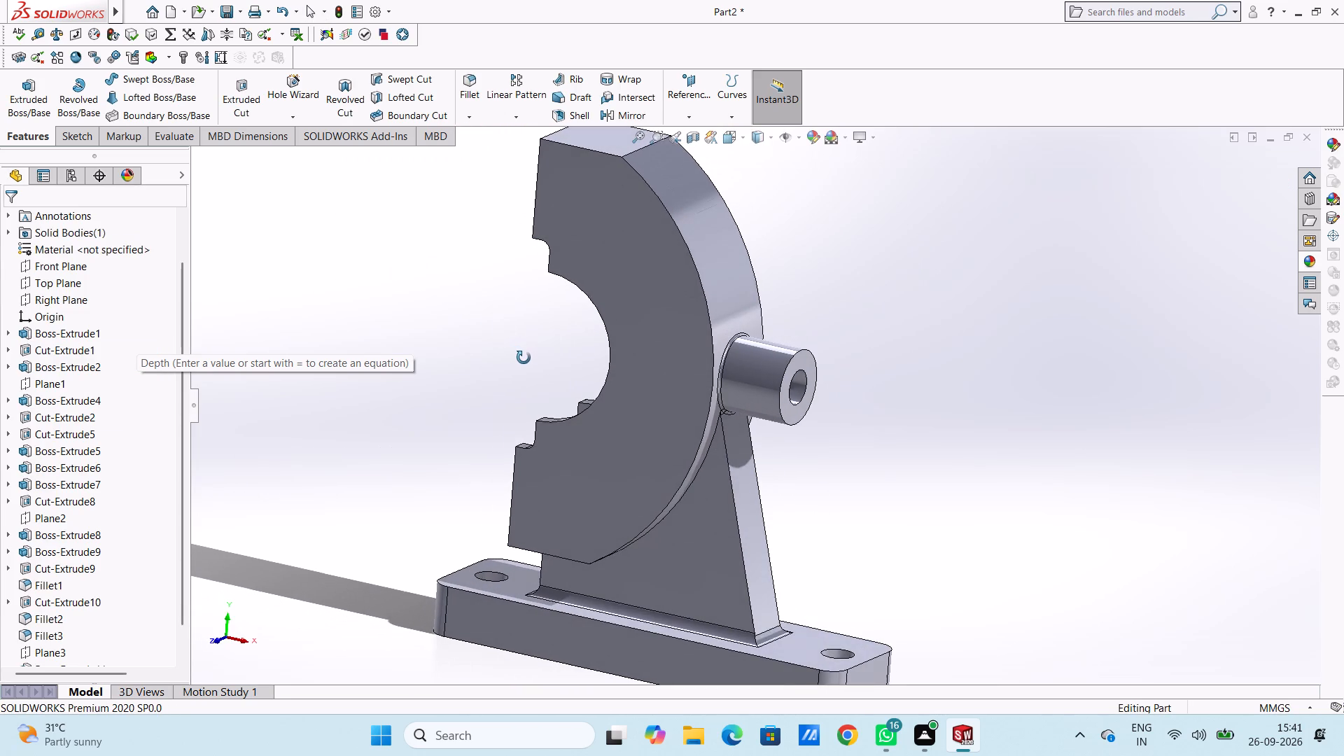
middle_drag(524, 358, 503, 361)
middle_drag(485, 363, 638, 365)
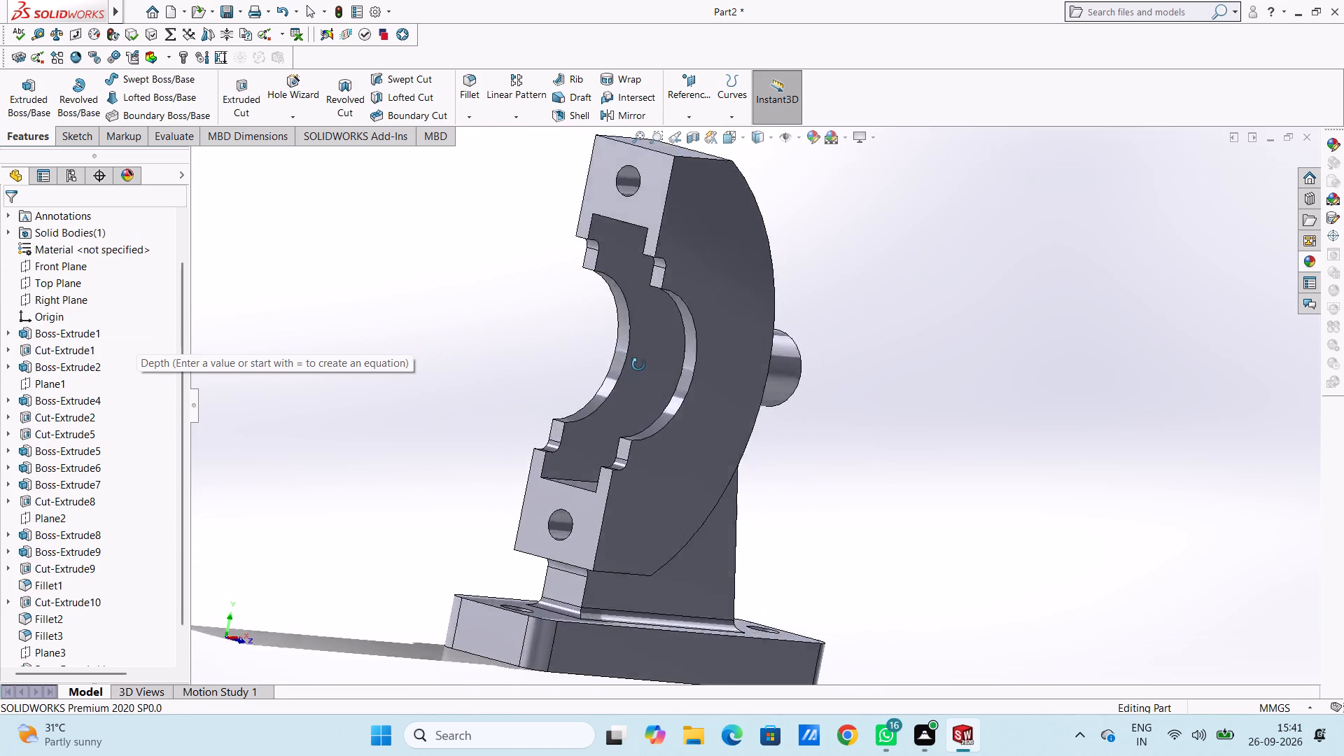
middle_drag(638, 365, 558, 357)
middle_drag(547, 354, 528, 351)
middle_click(526, 351)
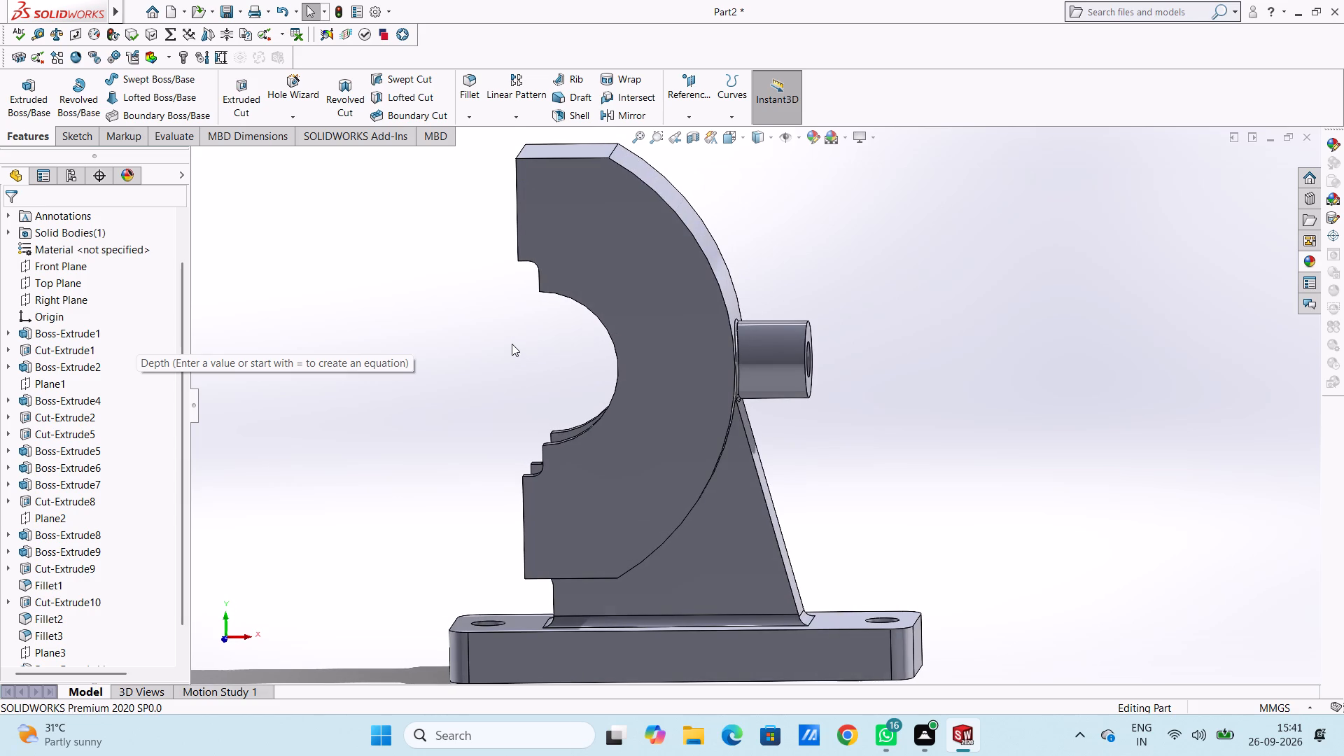
key(Escape)
key(Escape)
scroll(512, 344, up, 5)
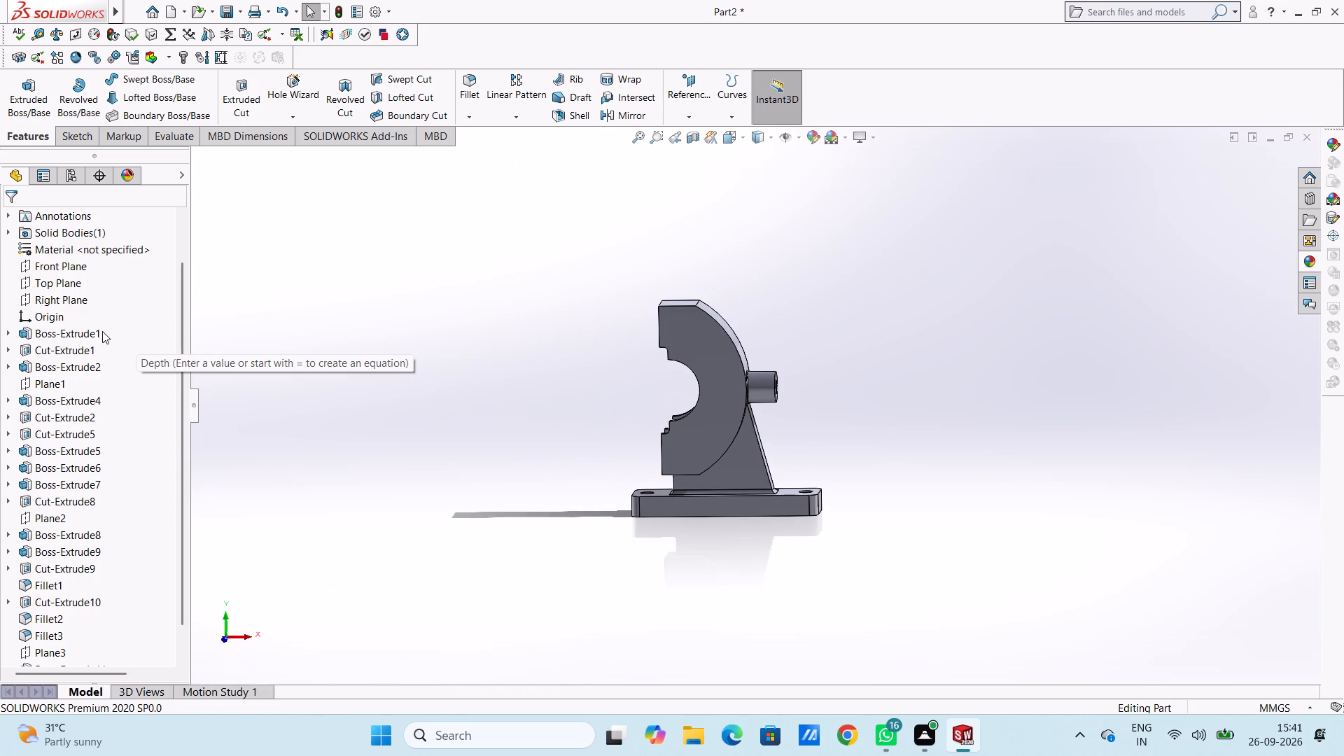
drag(179, 290, 192, 206)
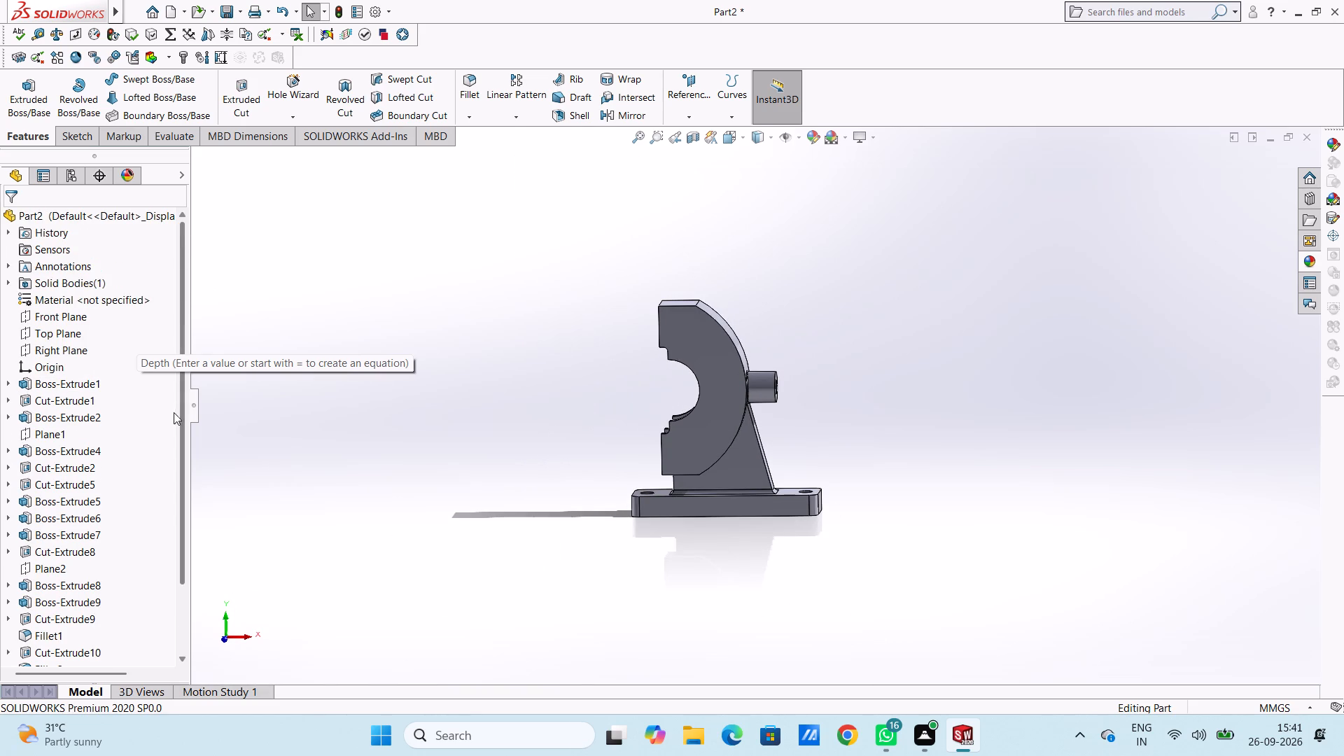
click(176, 355)
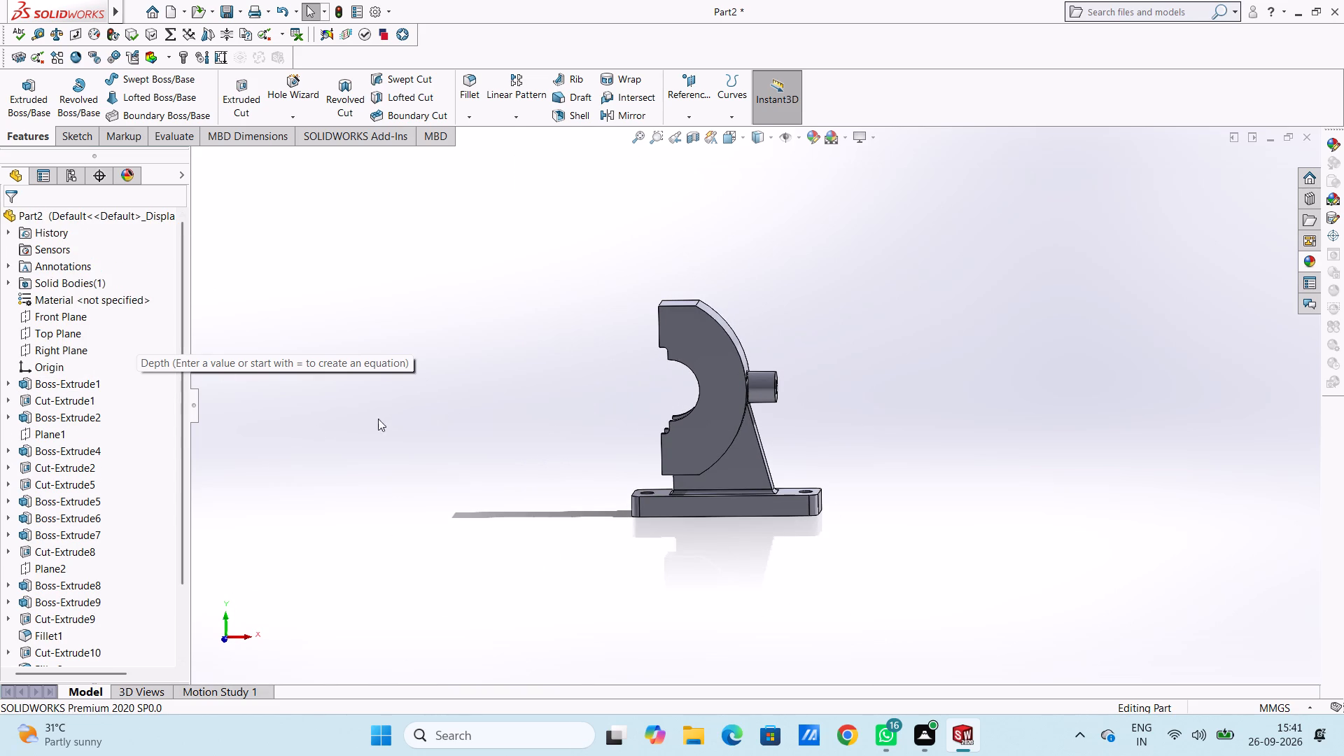
scroll(377, 404, up, 2)
middle_drag(477, 358, 526, 368)
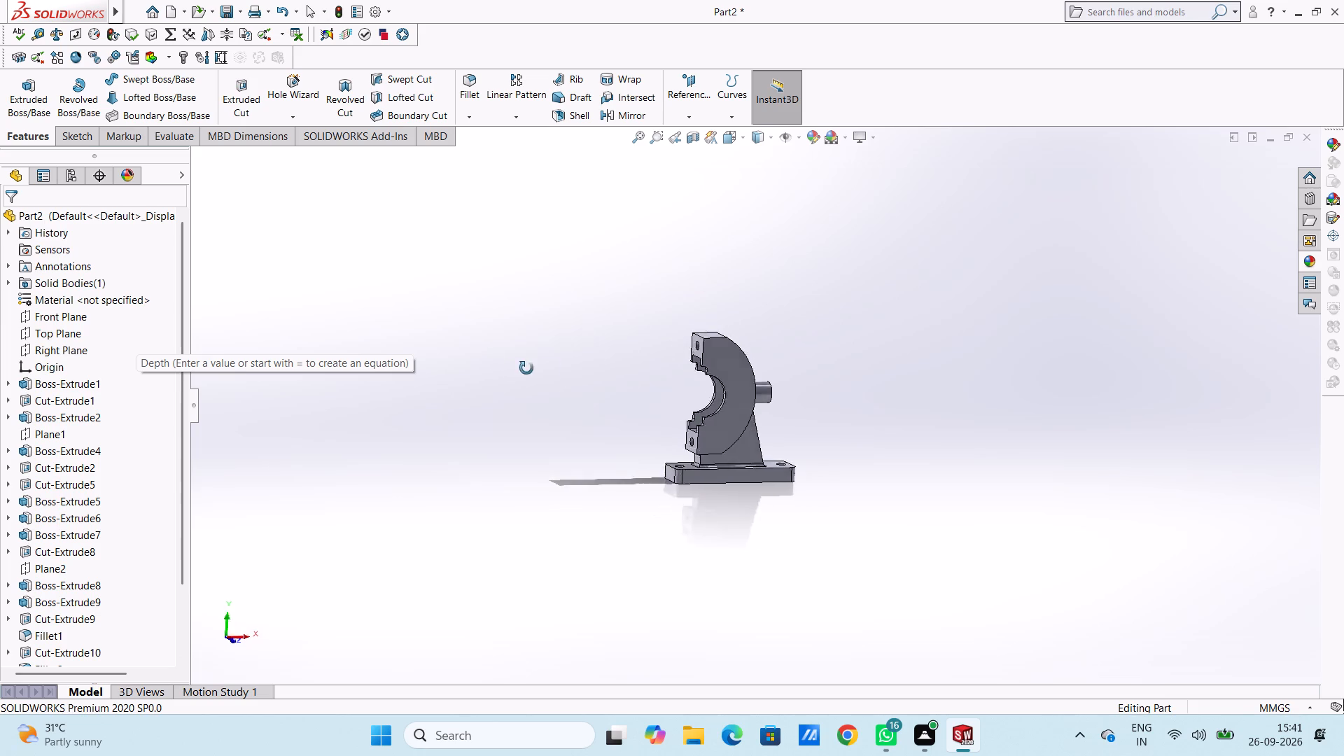
middle_drag(526, 368, 554, 367)
scroll(634, 342, down, 4)
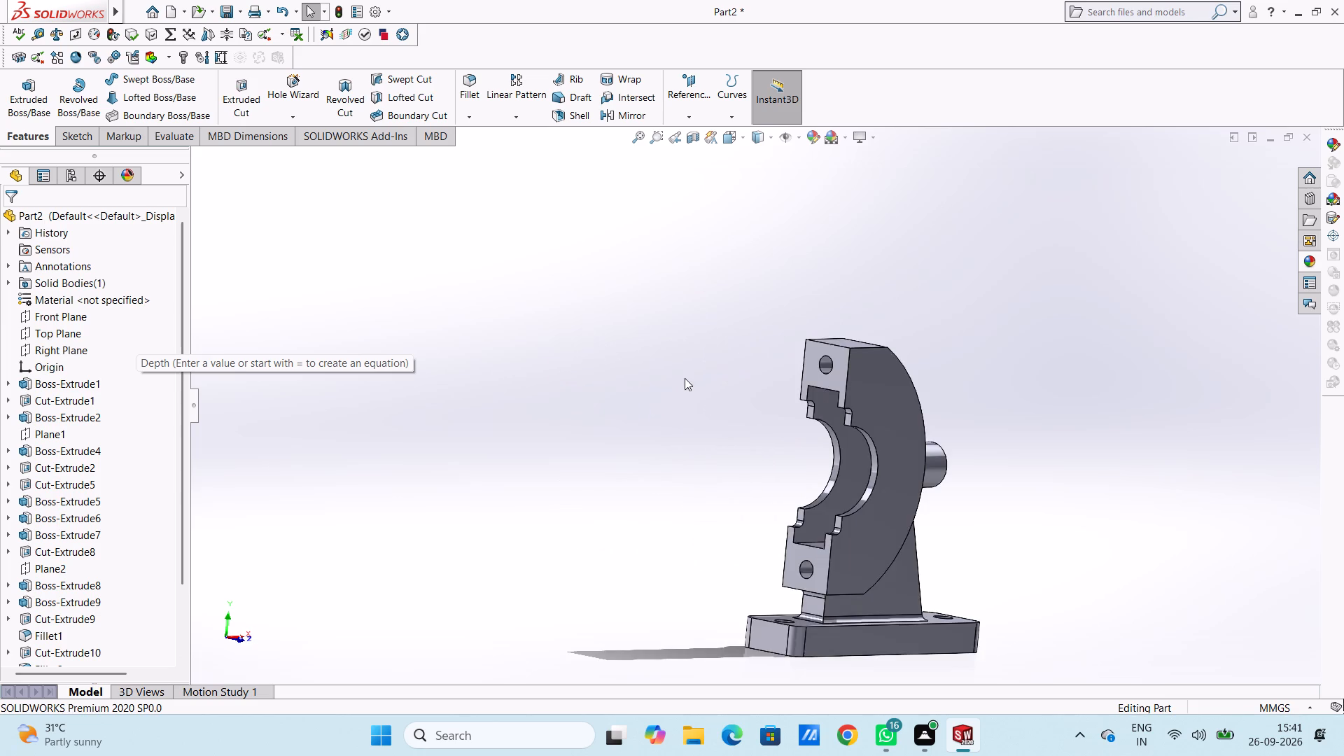
scroll(685, 378, up, 2)
middle_drag(685, 378, 568, 386)
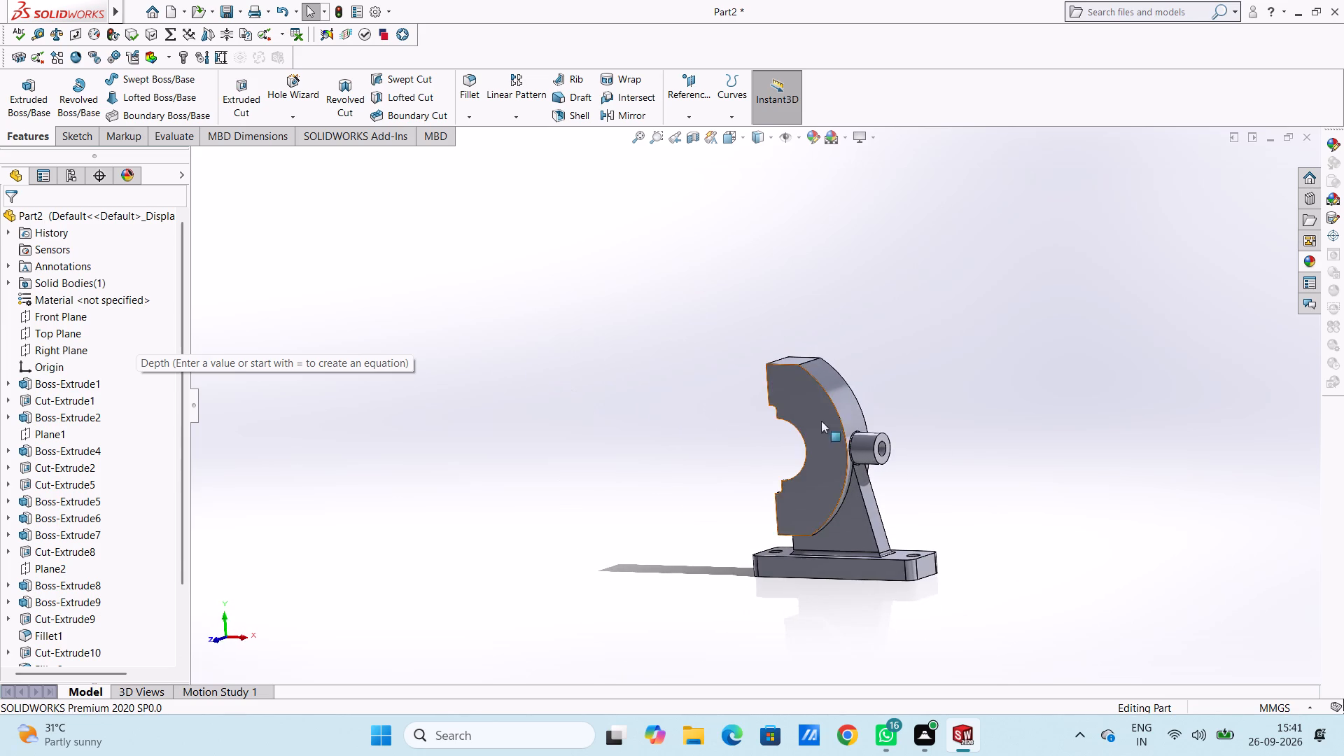
scroll(850, 425, down, 4)
scroll(958, 509, up, 4)
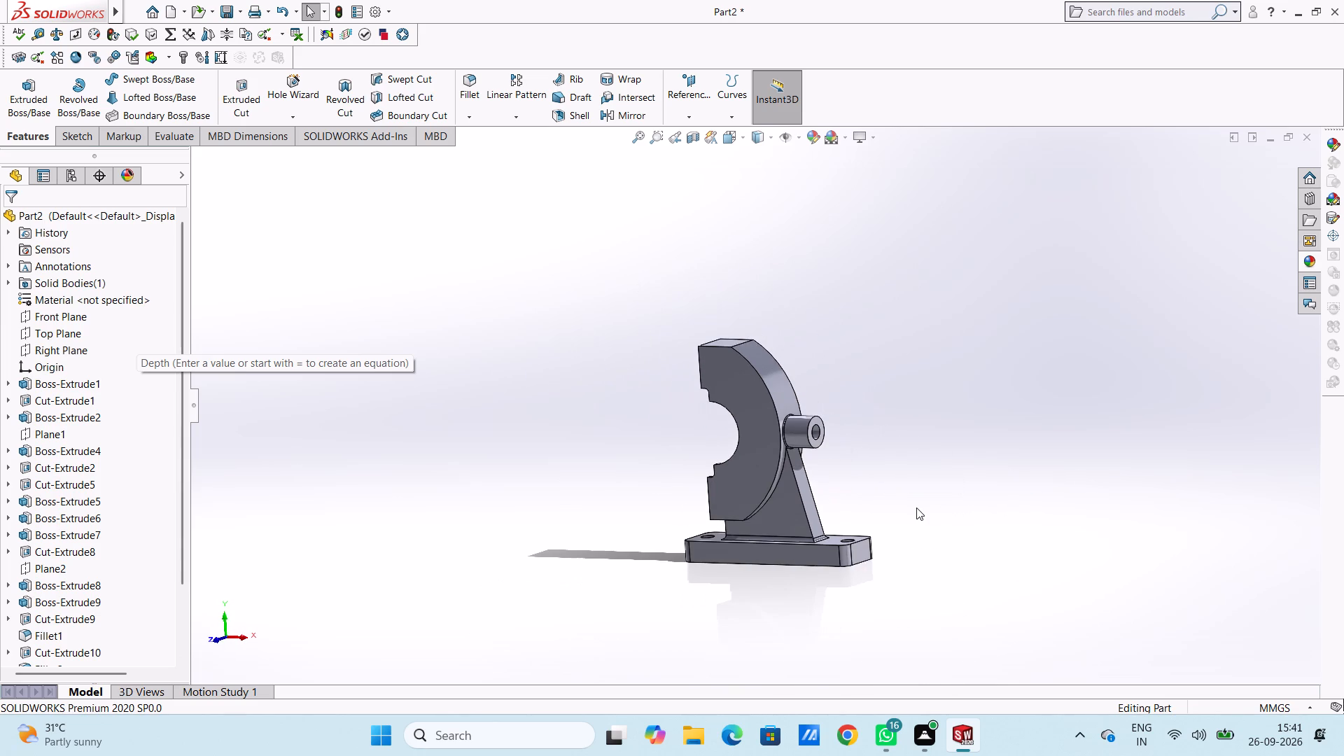
key(Escape)
key(Escape)
middle_drag(811, 457, 978, 453)
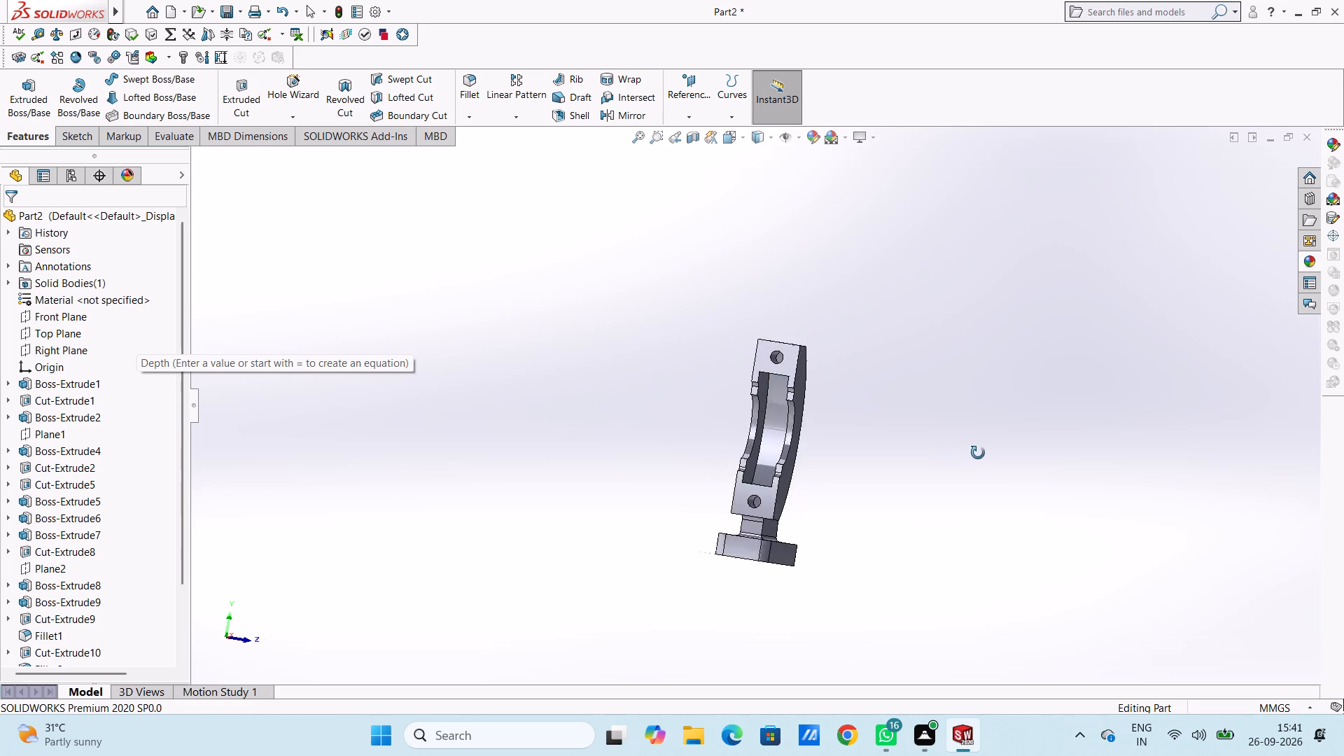
middle_drag(978, 453, 835, 403)
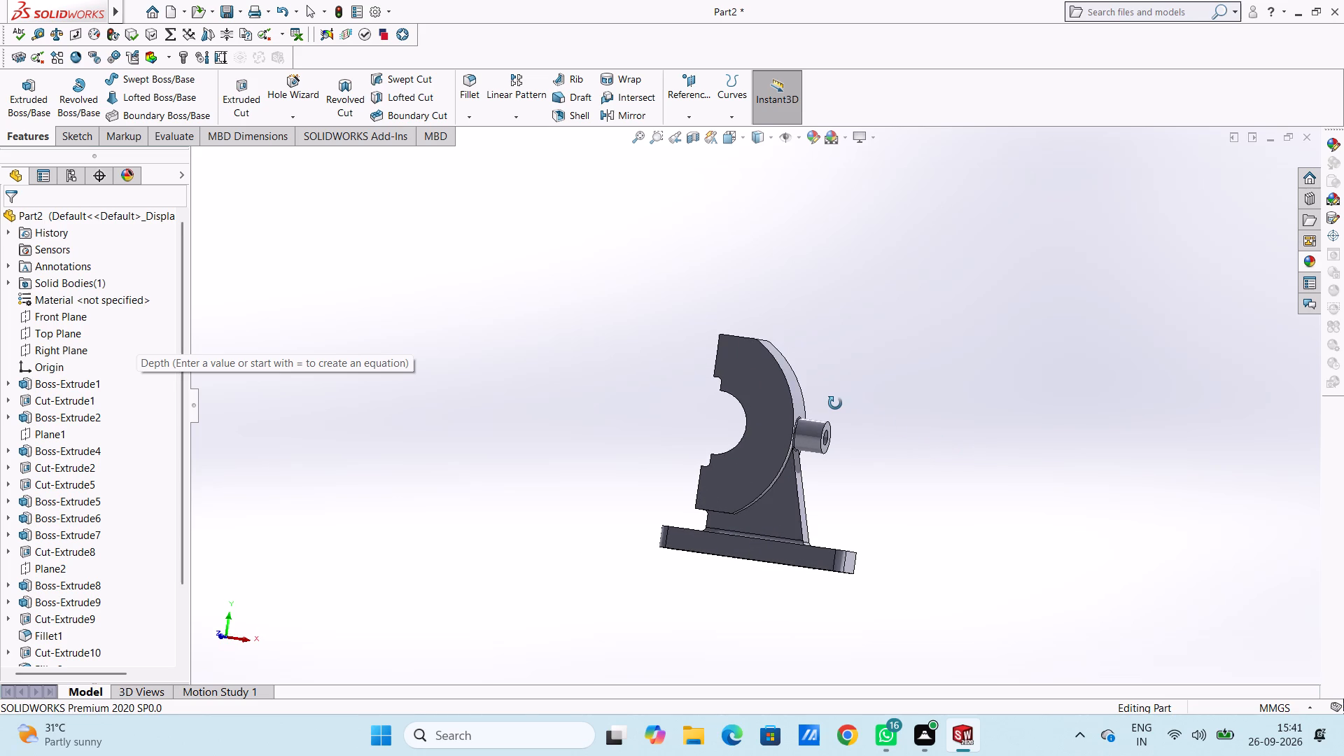
middle_drag(835, 403, 717, 370)
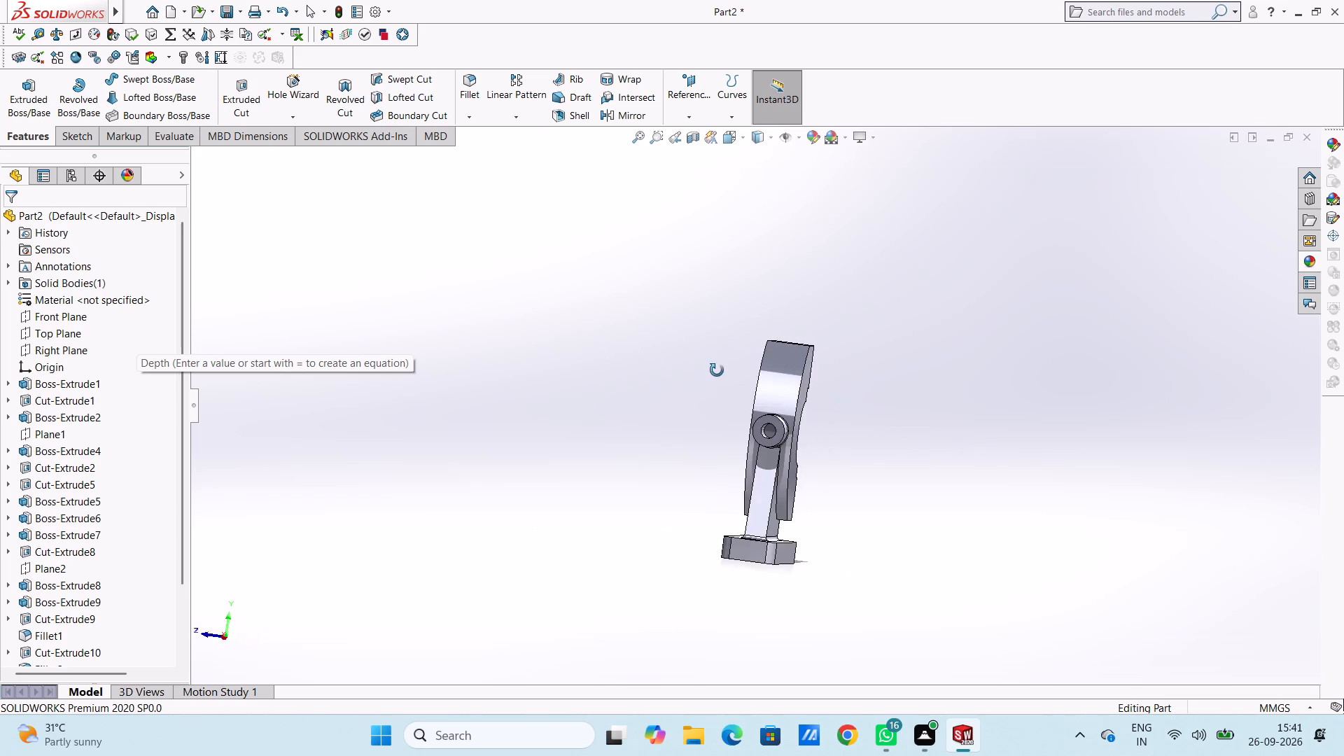
middle_drag(717, 370, 828, 377)
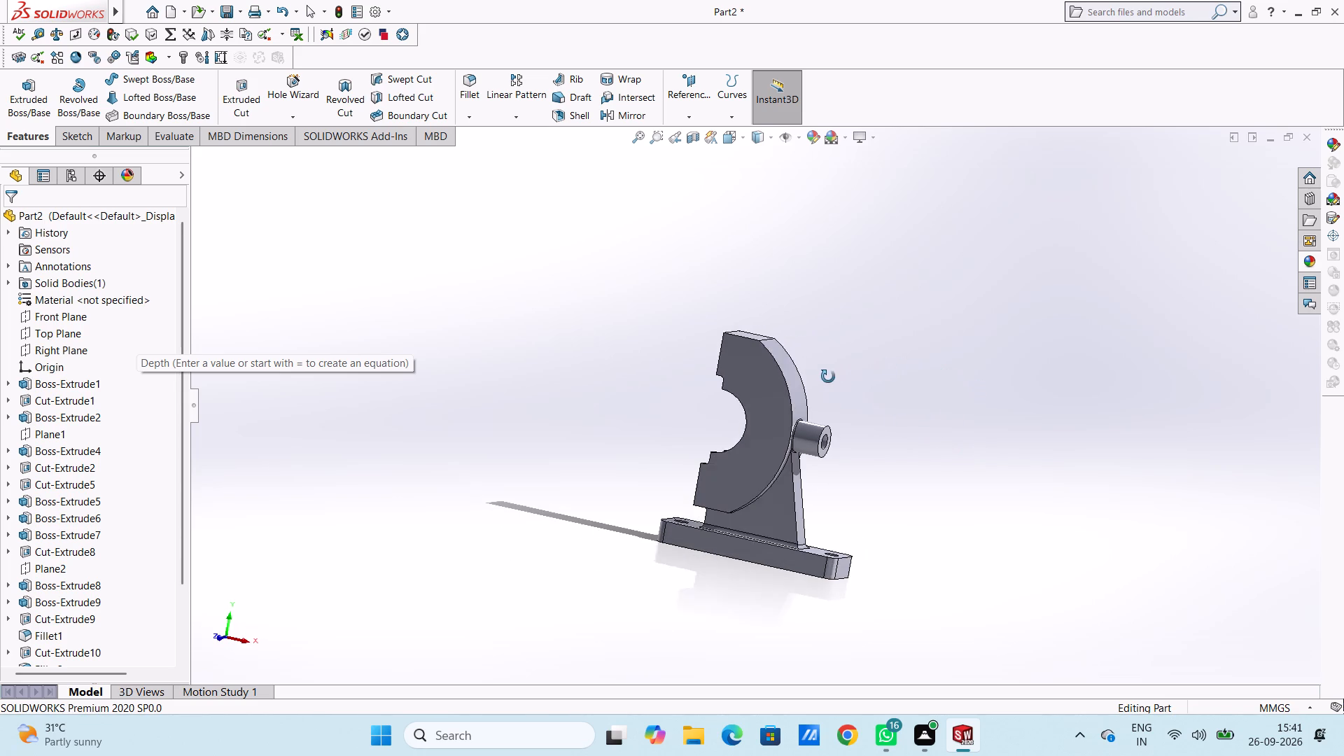
middle_drag(828, 377, 815, 379)
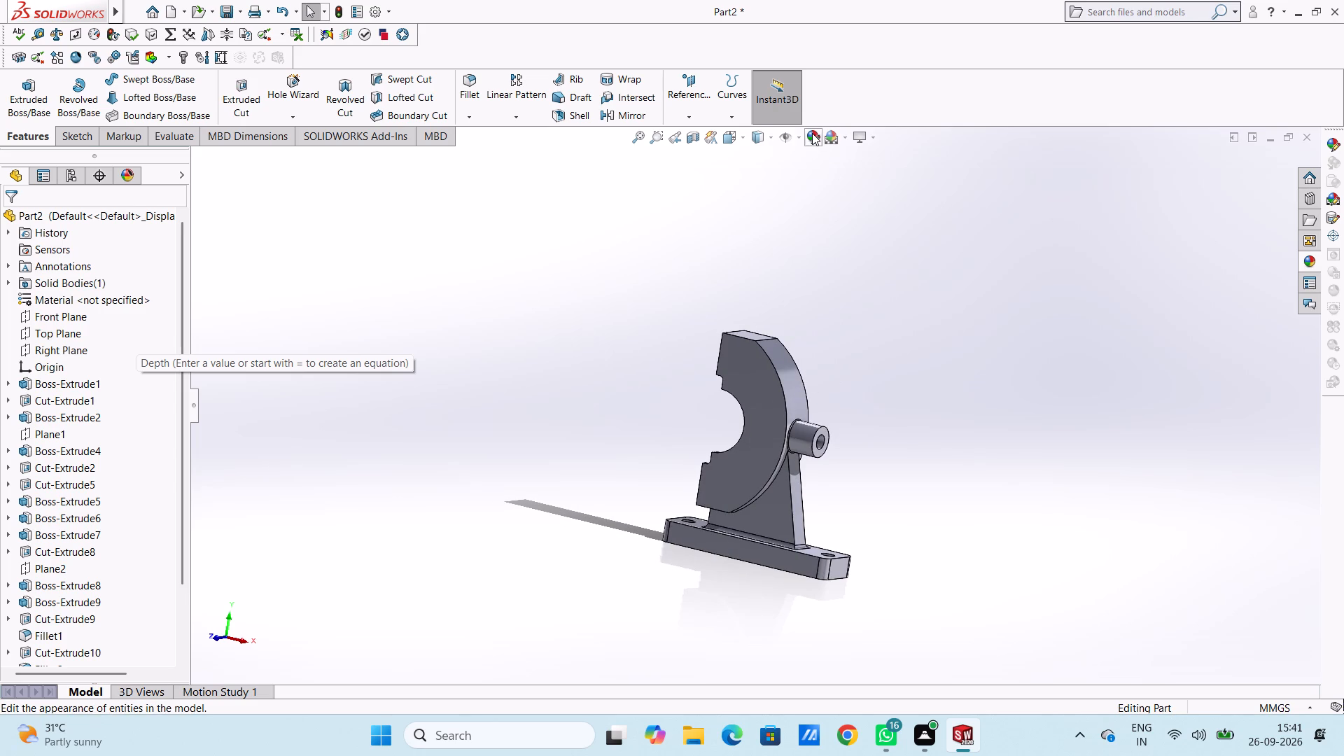
Apply a dark grey colour from the standard swatches to the whole bracket part.
click(812, 132)
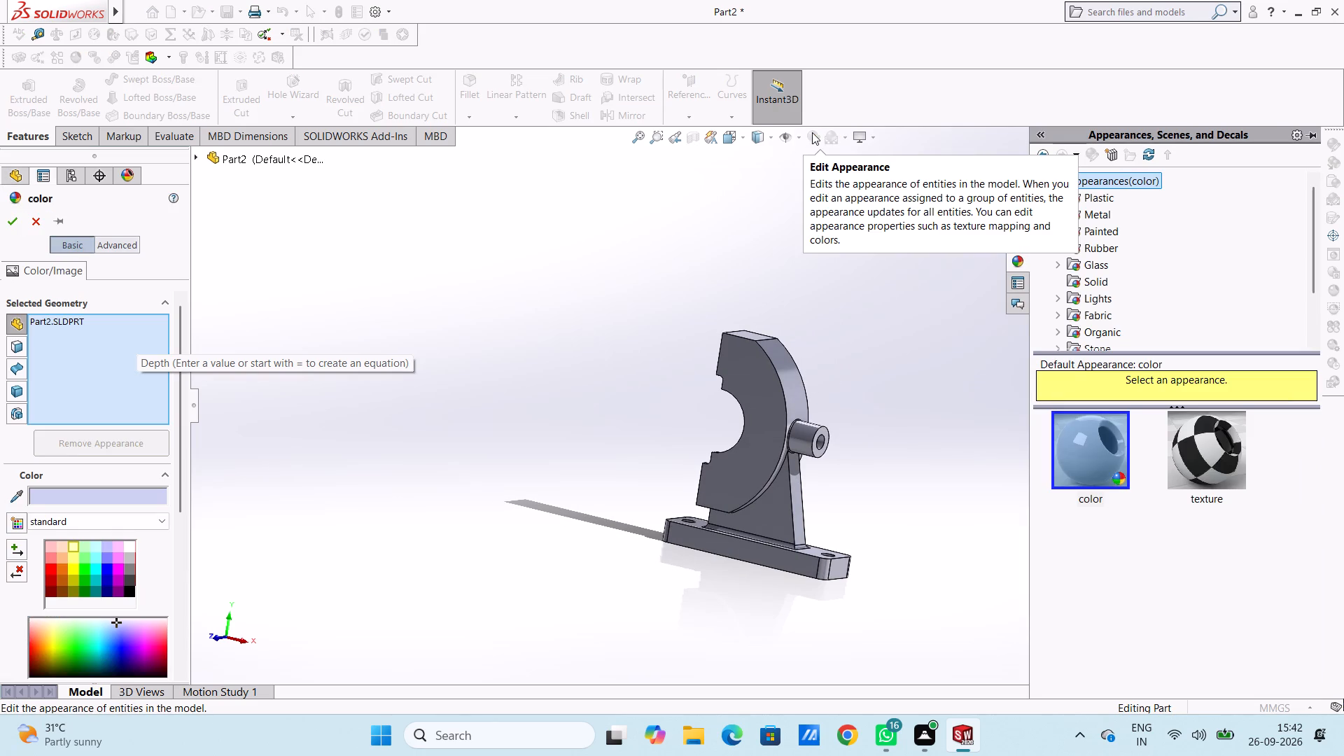
click(131, 640)
click(130, 578)
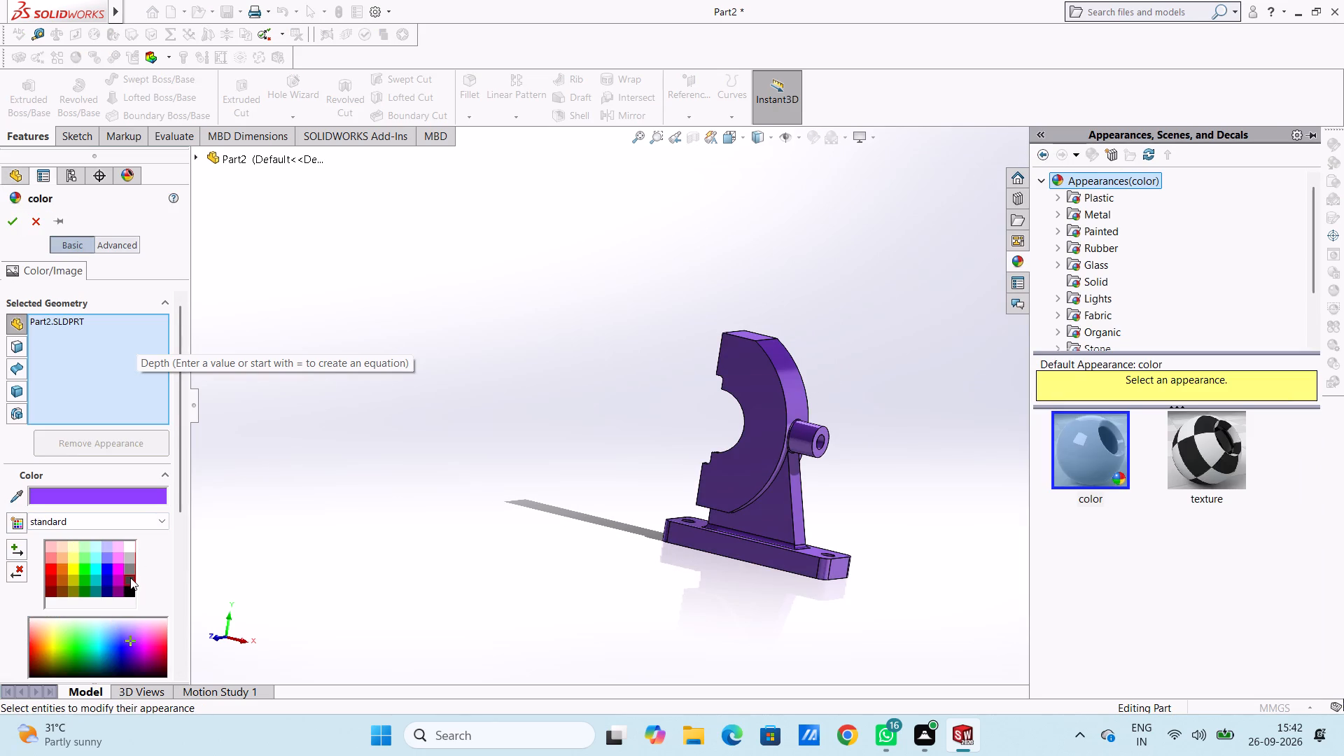
click(10, 219)
Apply the chromium plate metal appearance to the inner bore face of the hollow cylindrical boss.
scroll(839, 430, down, 6)
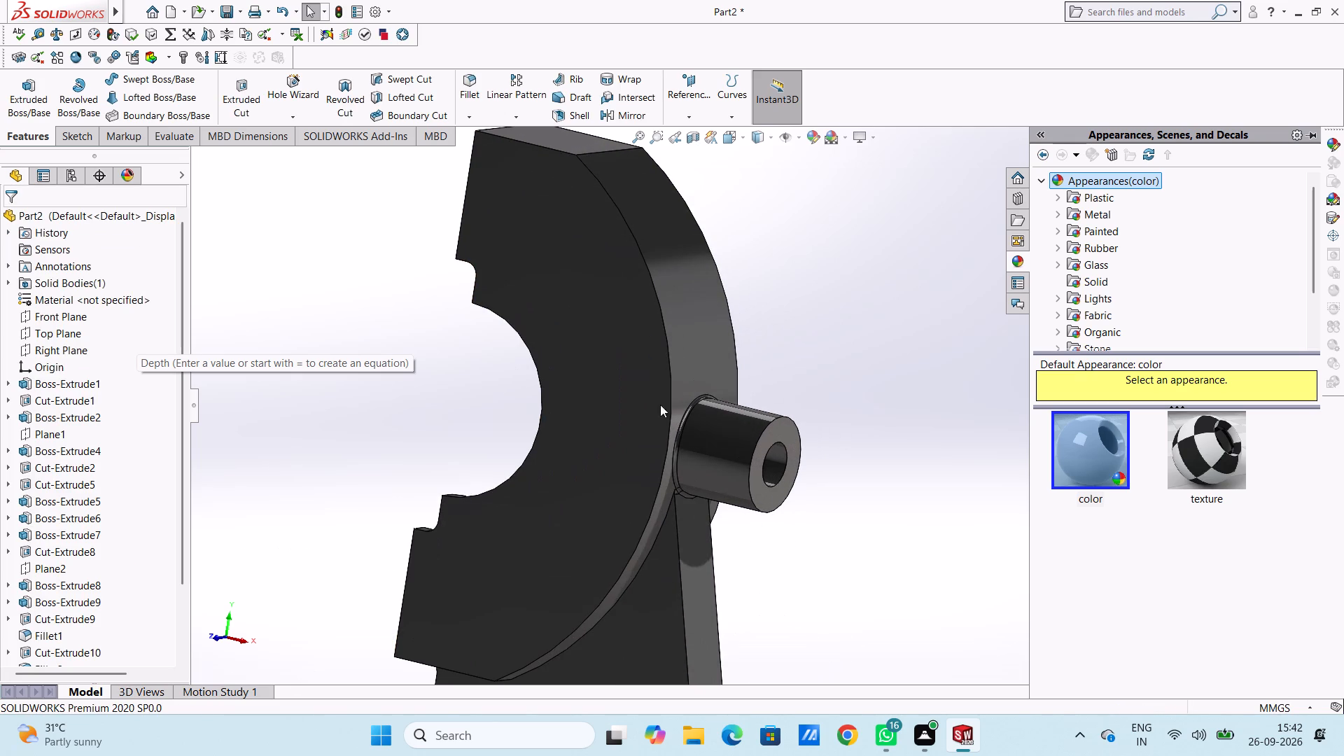
click(1095, 217)
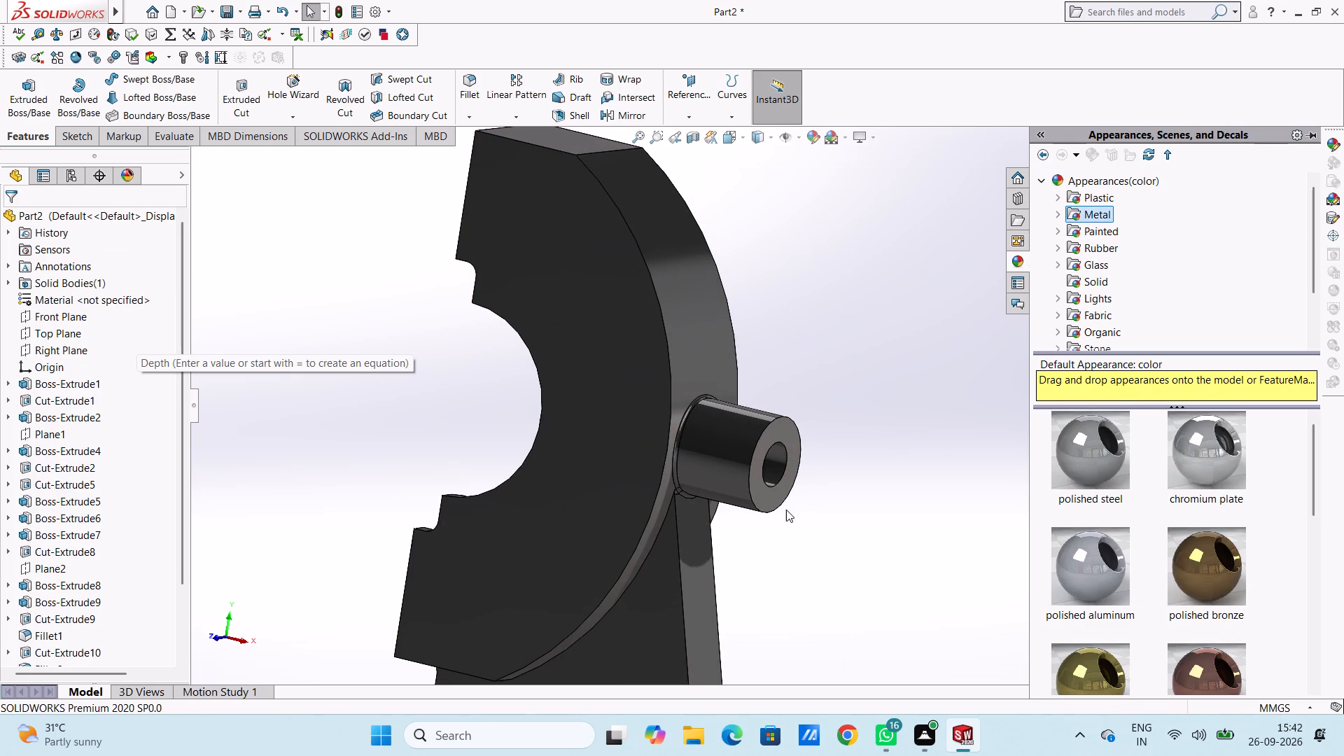
scroll(776, 503, down, 5)
drag(1205, 450, 787, 377)
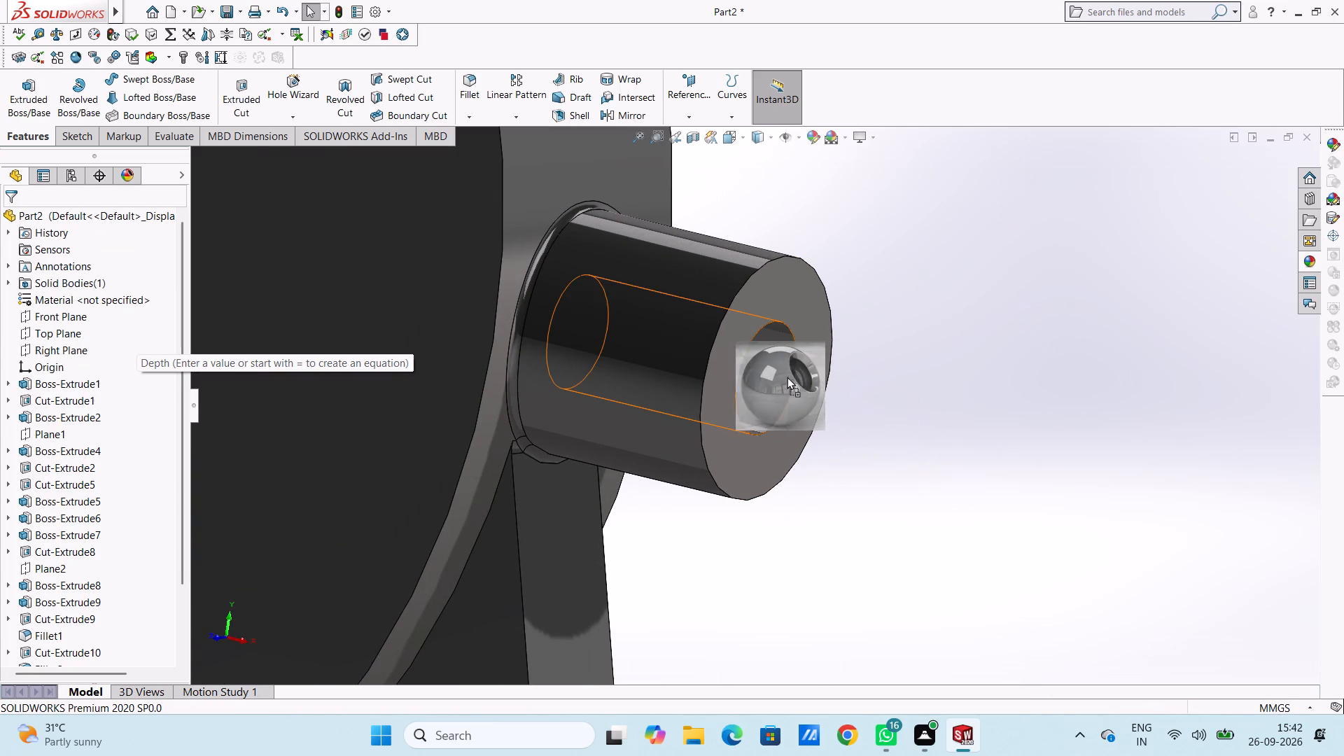
drag(787, 377, 782, 375)
click(764, 377)
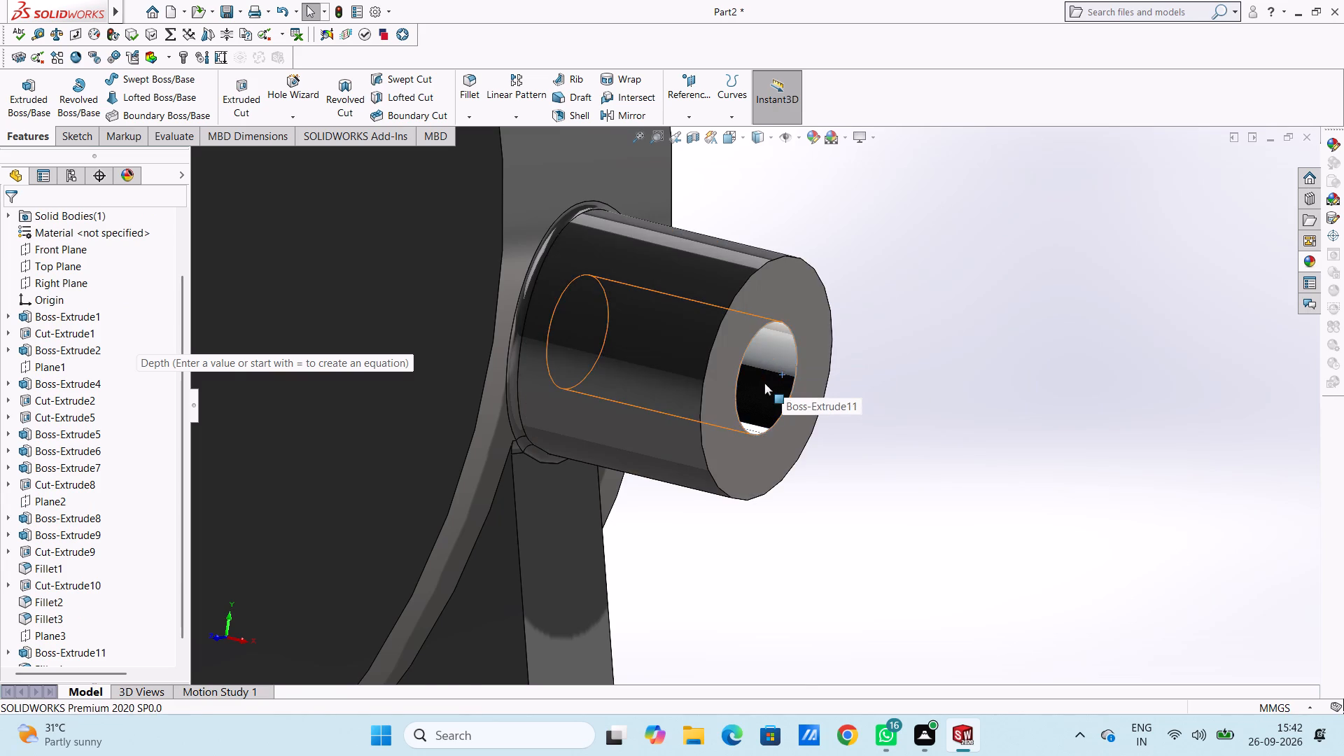
Apply the chromium plate appearance to the inner face of the upper bolt hole in the curved body's flat end.
scroll(764, 383, up, 10)
middle_drag(809, 449, 1025, 566)
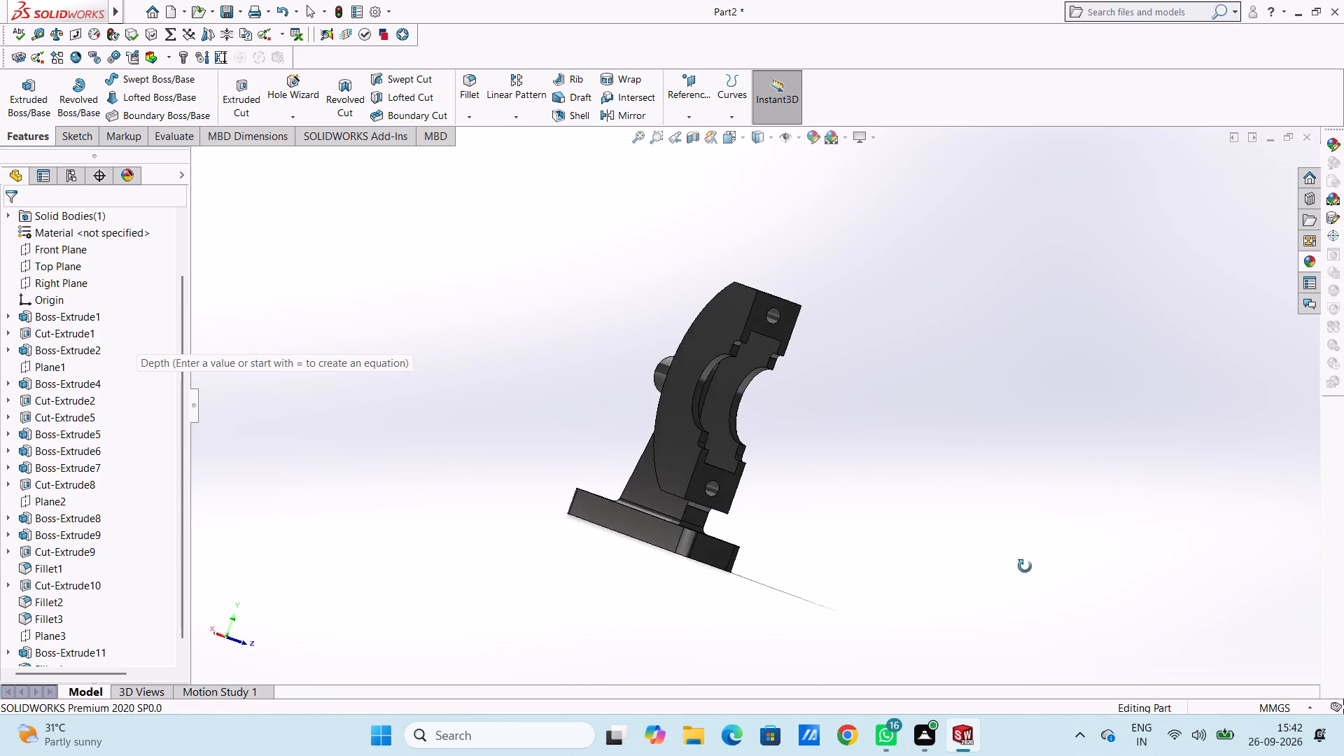
middle_drag(1025, 566, 936, 576)
scroll(631, 276, down, 3)
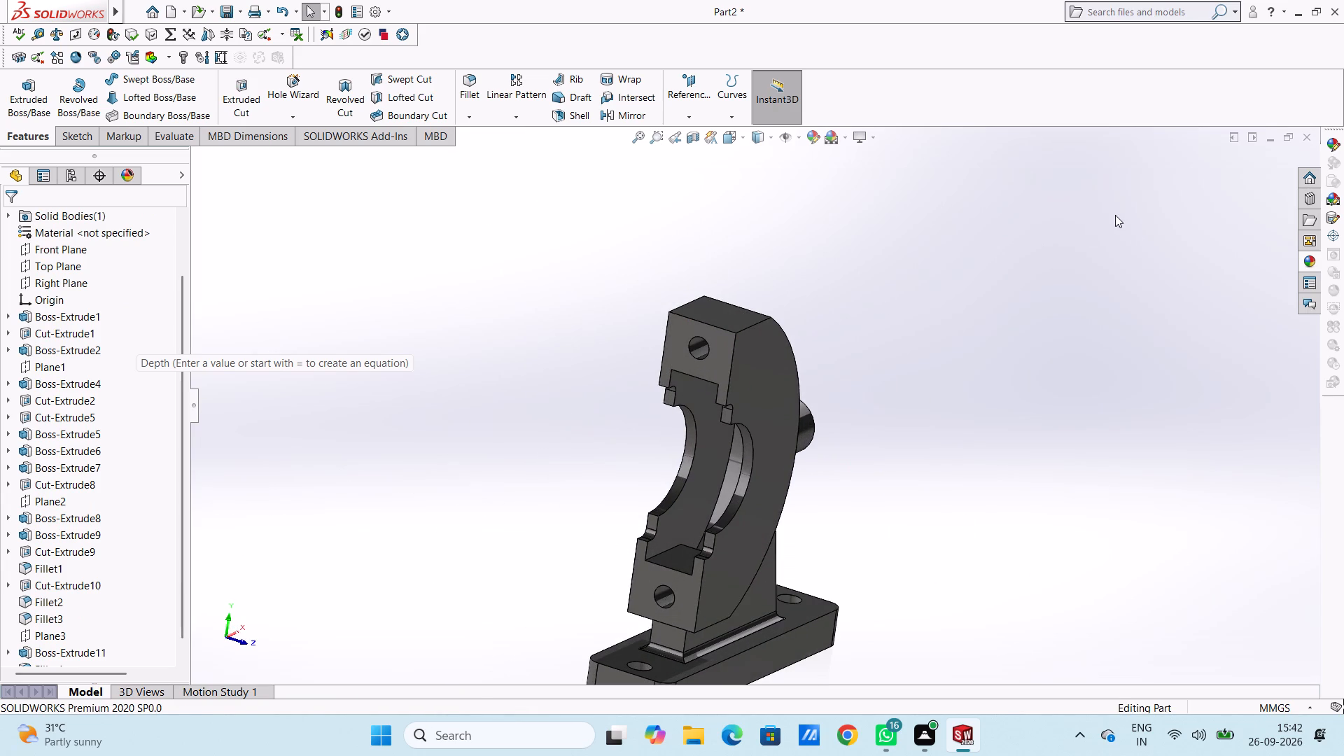
click(1305, 254)
drag(1225, 447, 899, 396)
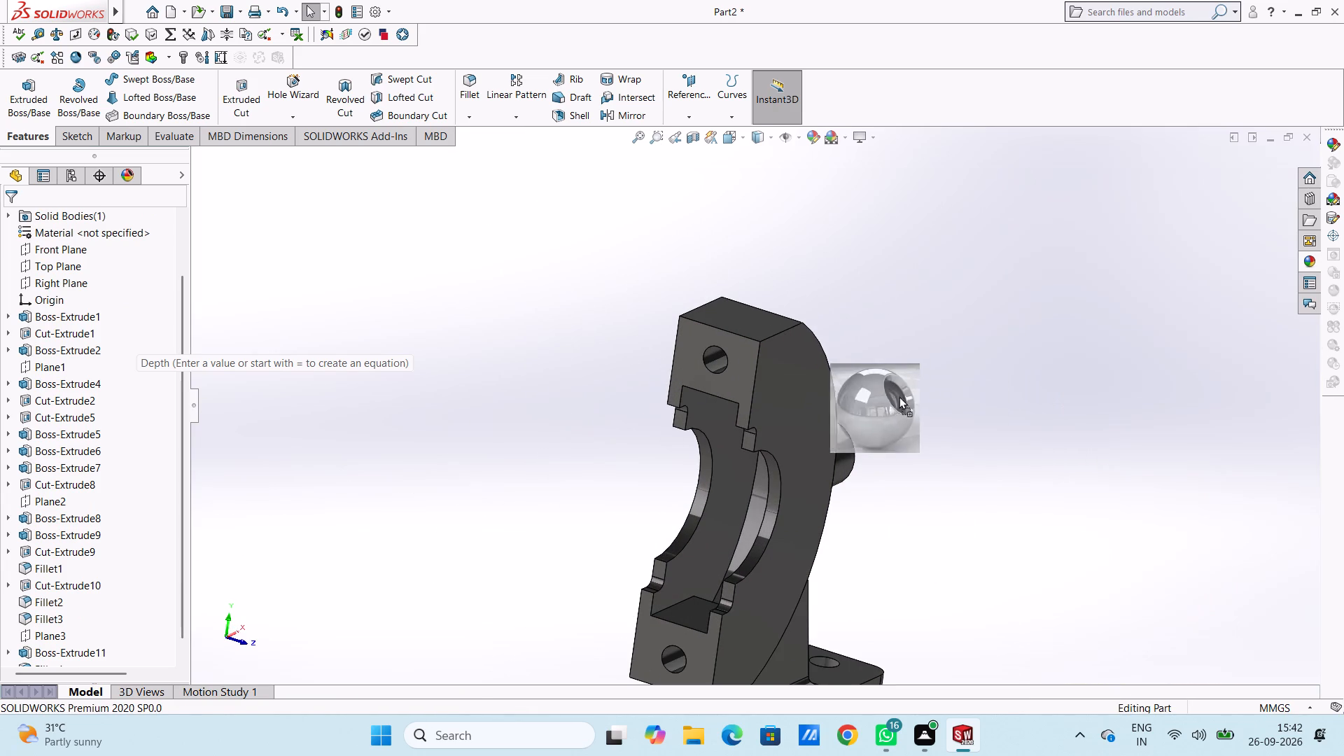
drag(899, 396, 717, 356)
click(717, 356)
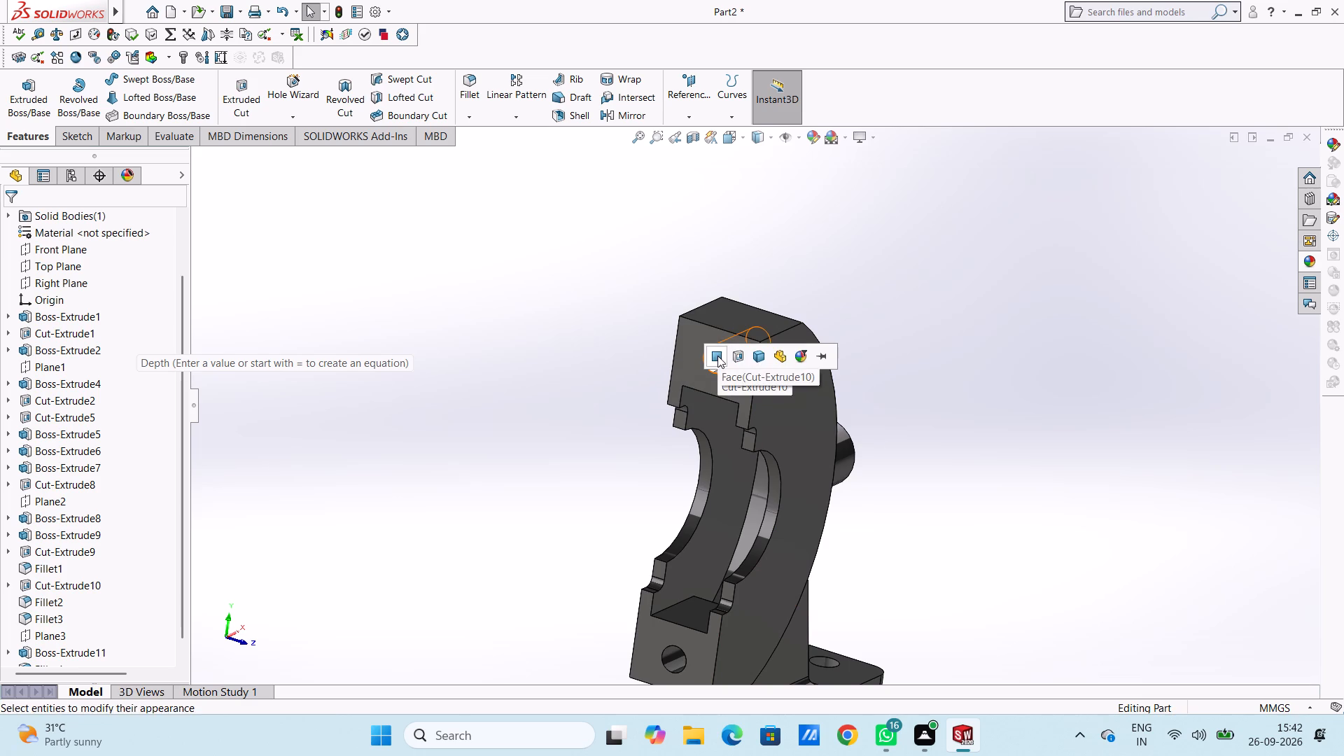
Apply the chromium plate appearance to the inner face of the lower bolt hole in the curved body's flat end.
scroll(708, 449, up, 3)
scroll(715, 575, down, 5)
scroll(747, 434, down, 5)
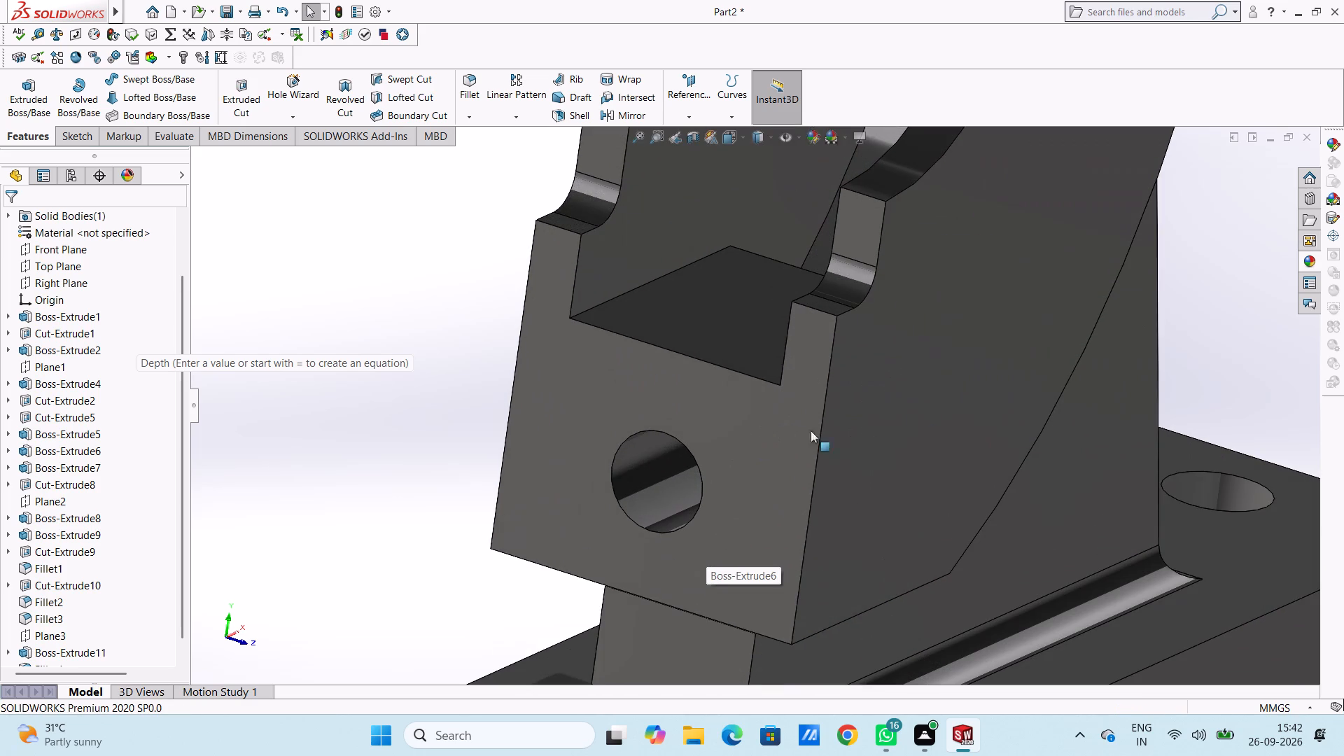
click(1308, 262)
drag(1194, 453, 646, 492)
click(646, 492)
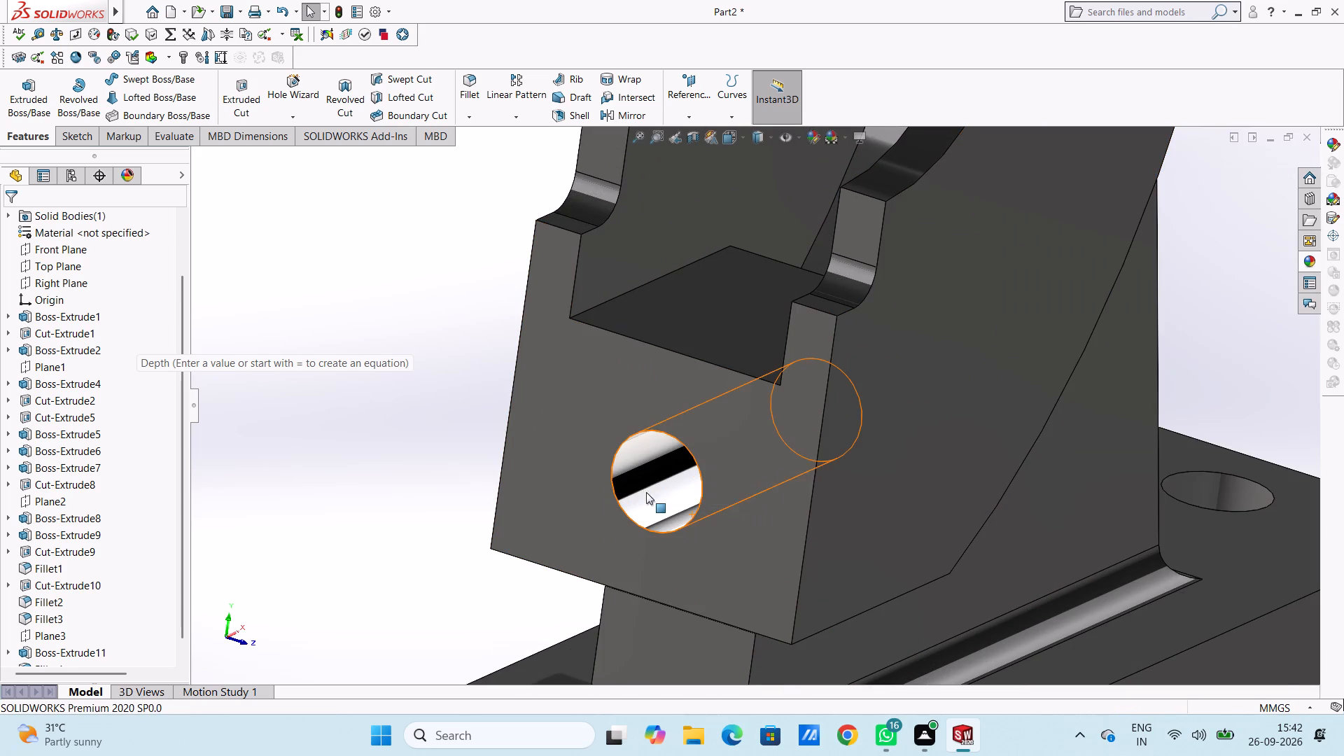
Apply the chromium plate appearance to the inner face of the base plate hole below the curved body's flat ends.
scroll(650, 482, up, 6)
scroll(684, 521, down, 6)
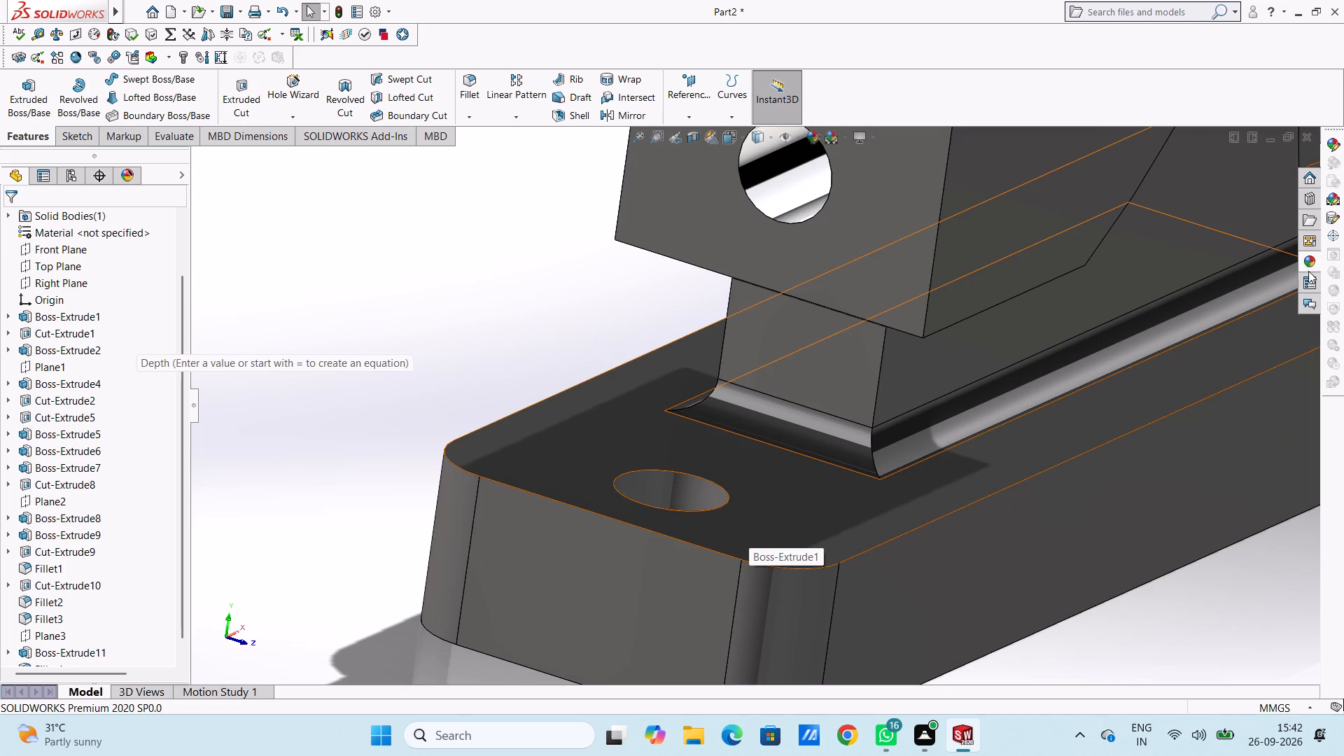
click(1308, 263)
drag(1219, 447, 666, 473)
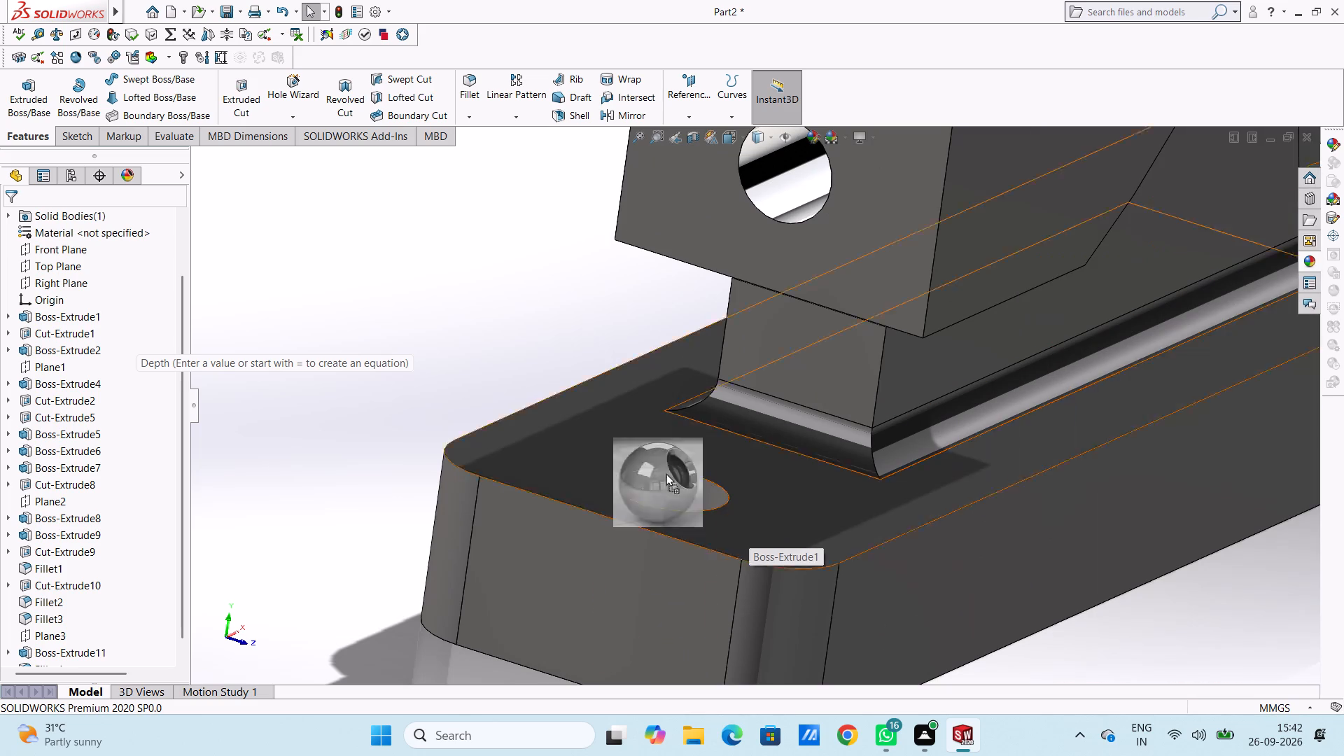
drag(666, 473, 677, 475)
click(677, 475)
Apply the chromium plate appearance to the inner face of the mounting hole at the base plate's other end.
scroll(690, 445, up, 5)
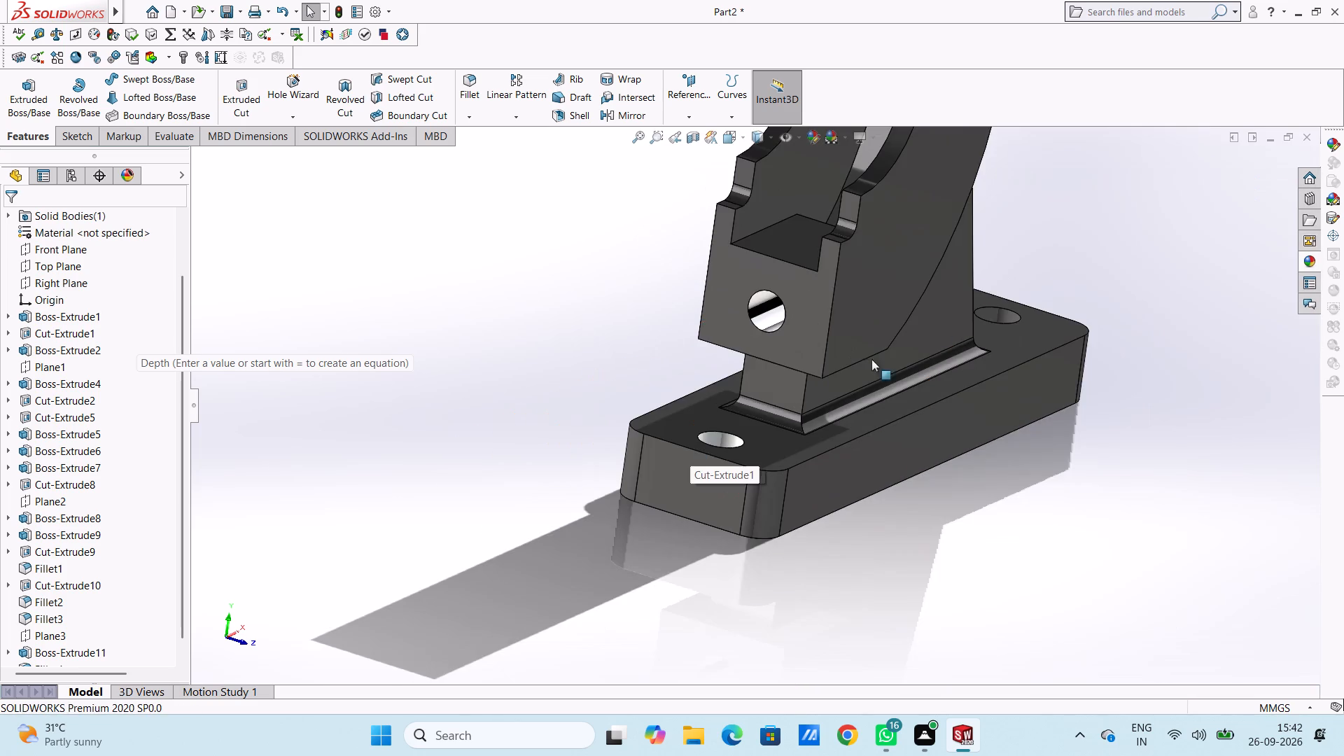
scroll(972, 279, down, 6)
scroll(944, 400, down, 2)
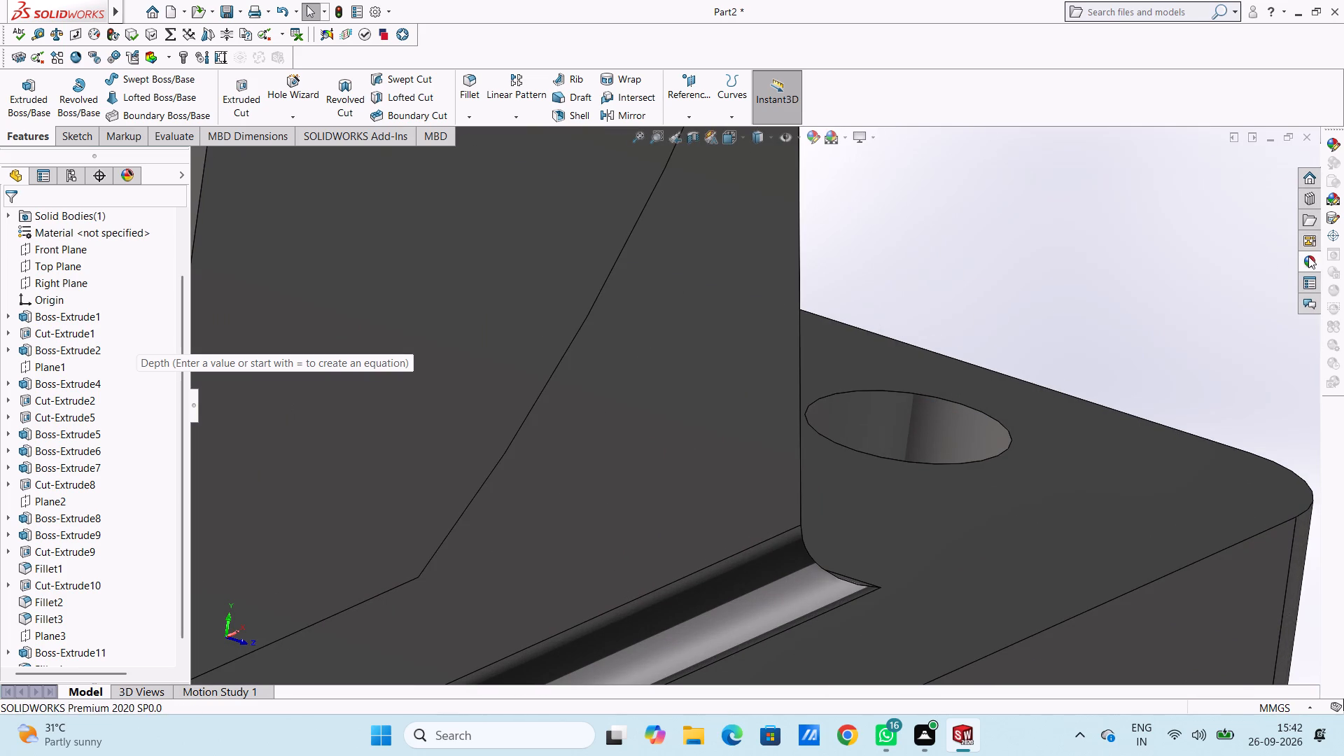
click(1308, 255)
drag(1213, 447, 975, 425)
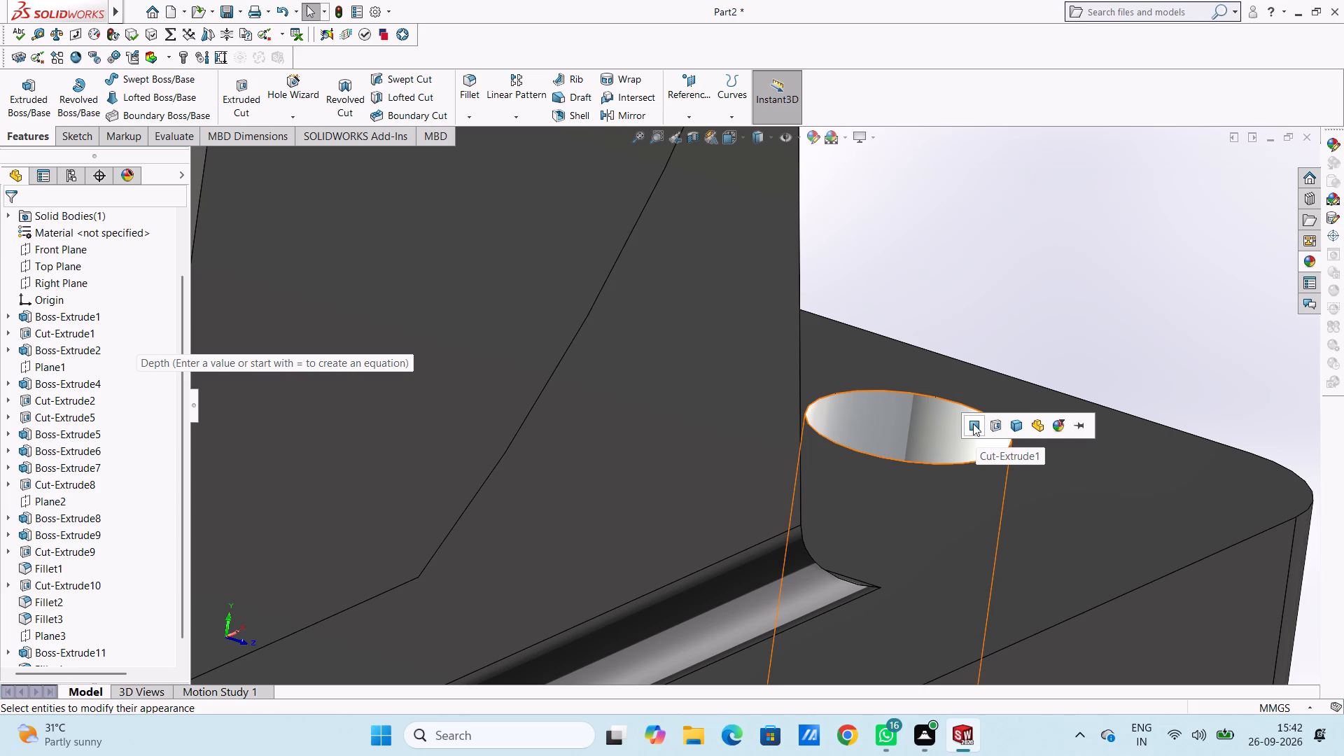
click(973, 423)
Apply the chromium plate appearance to the inner side wall of the curved body's recess, on the Boss-Extrude6 face.
scroll(973, 423, up, 5)
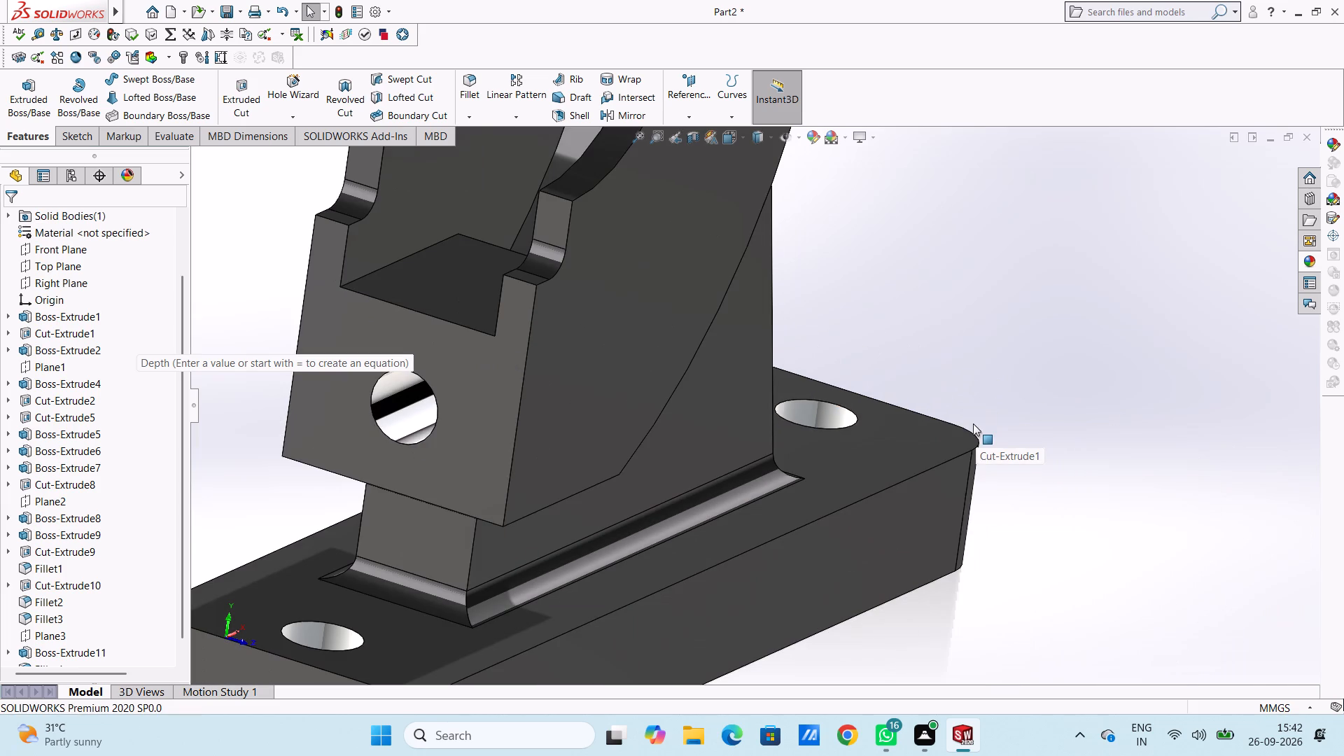
scroll(973, 423, up, 4)
scroll(811, 328, up, 3)
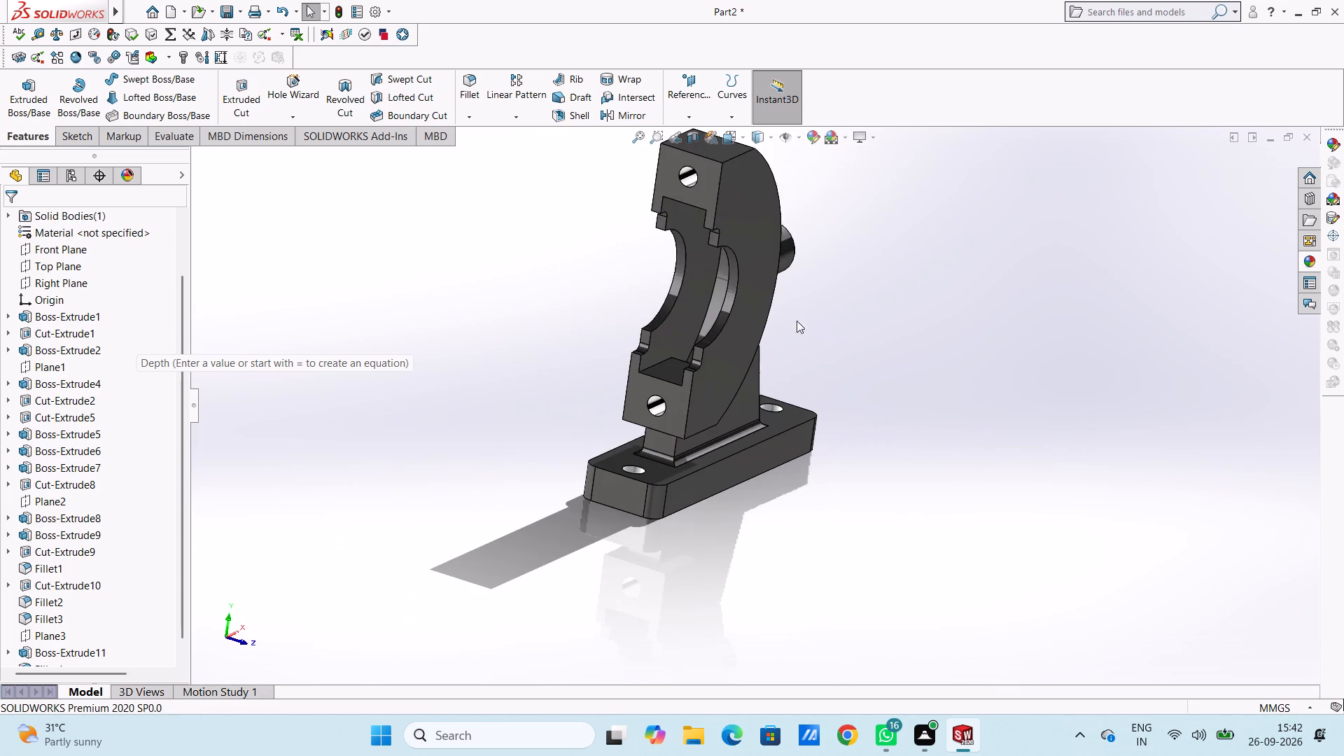
middle_drag(714, 241, 695, 202)
scroll(677, 260, down, 6)
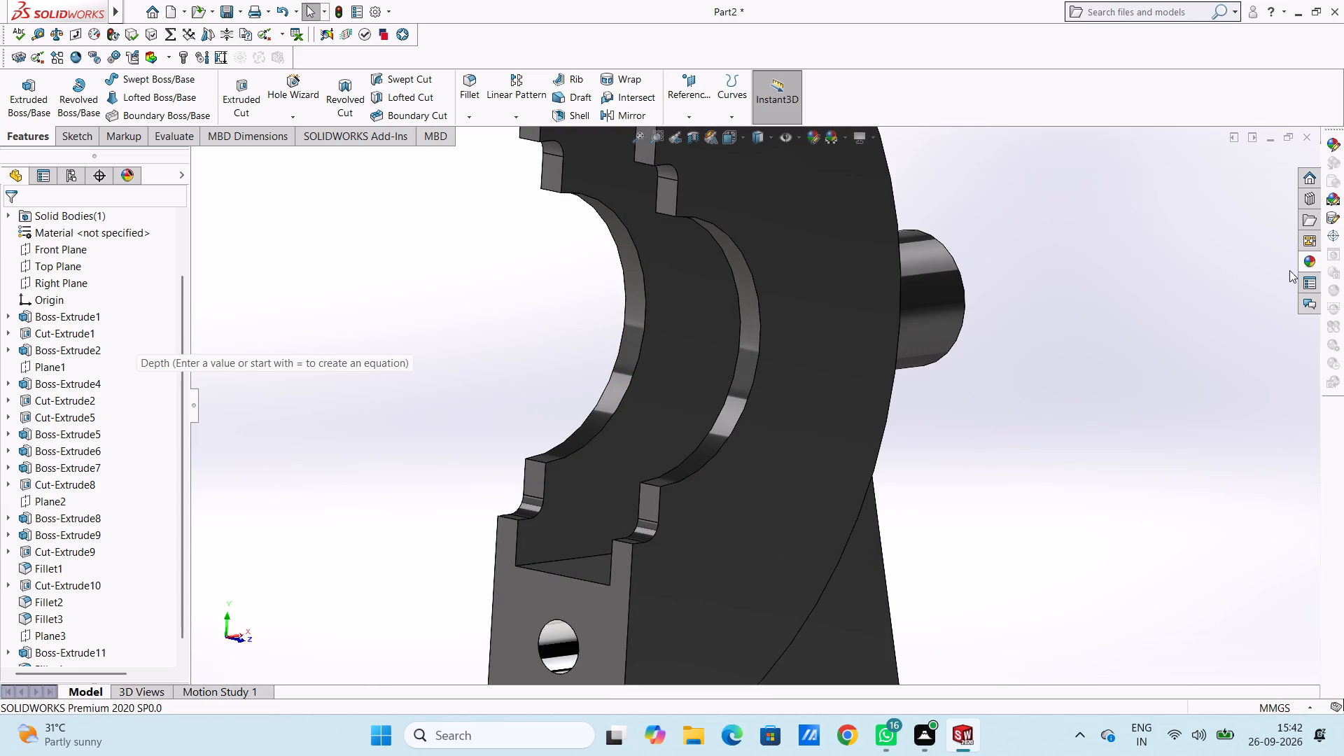
click(1304, 264)
drag(1207, 445, 641, 448)
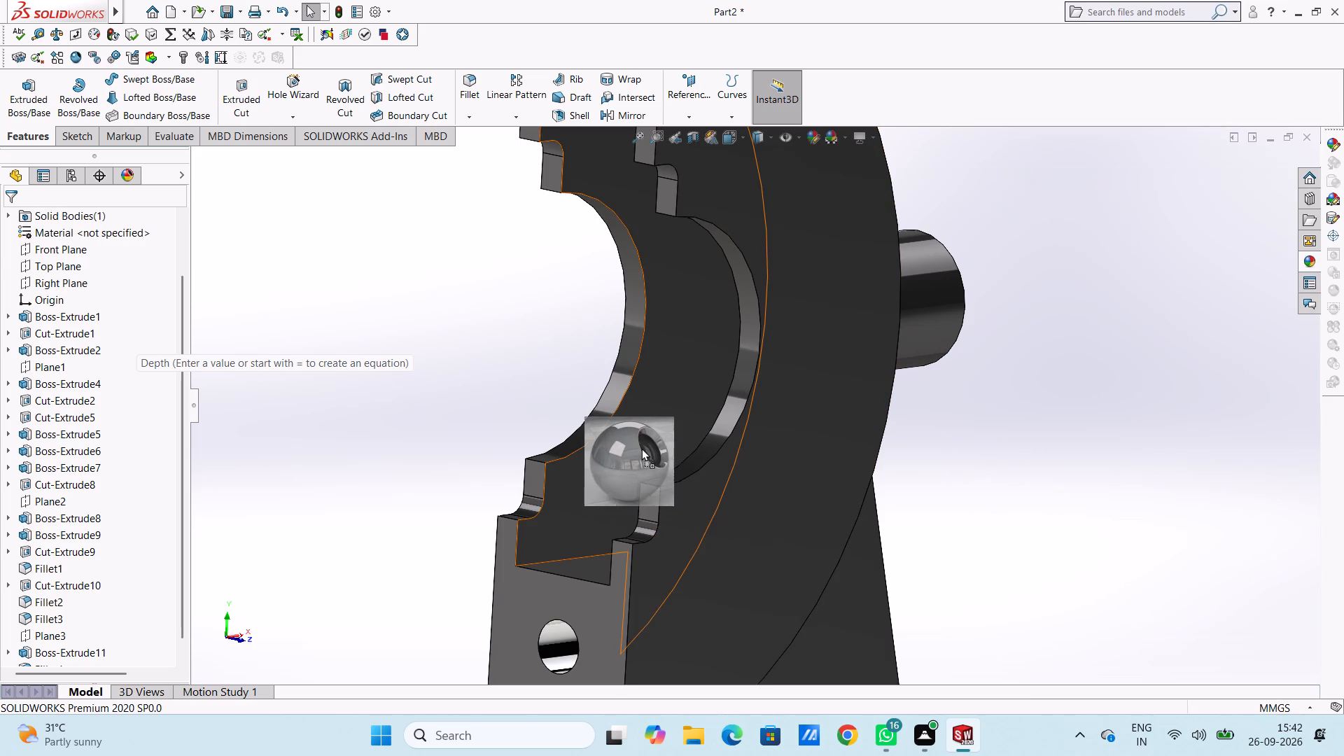
drag(641, 448, 639, 447)
click(638, 447)
Apply the chromium plate appearance to the curved floor face of the recess between the two side walls.
scroll(636, 435, up, 3)
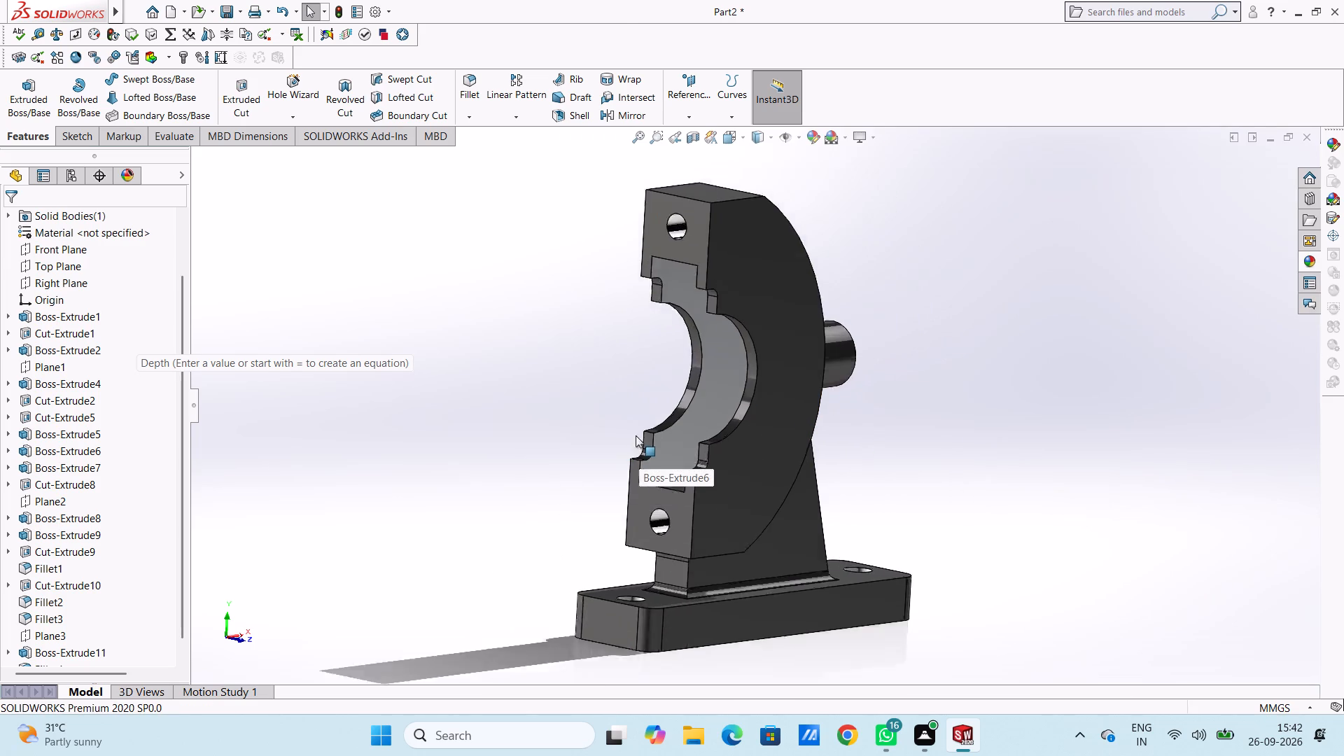
scroll(636, 435, up, 2)
middle_drag(621, 391, 684, 405)
scroll(787, 428, down, 5)
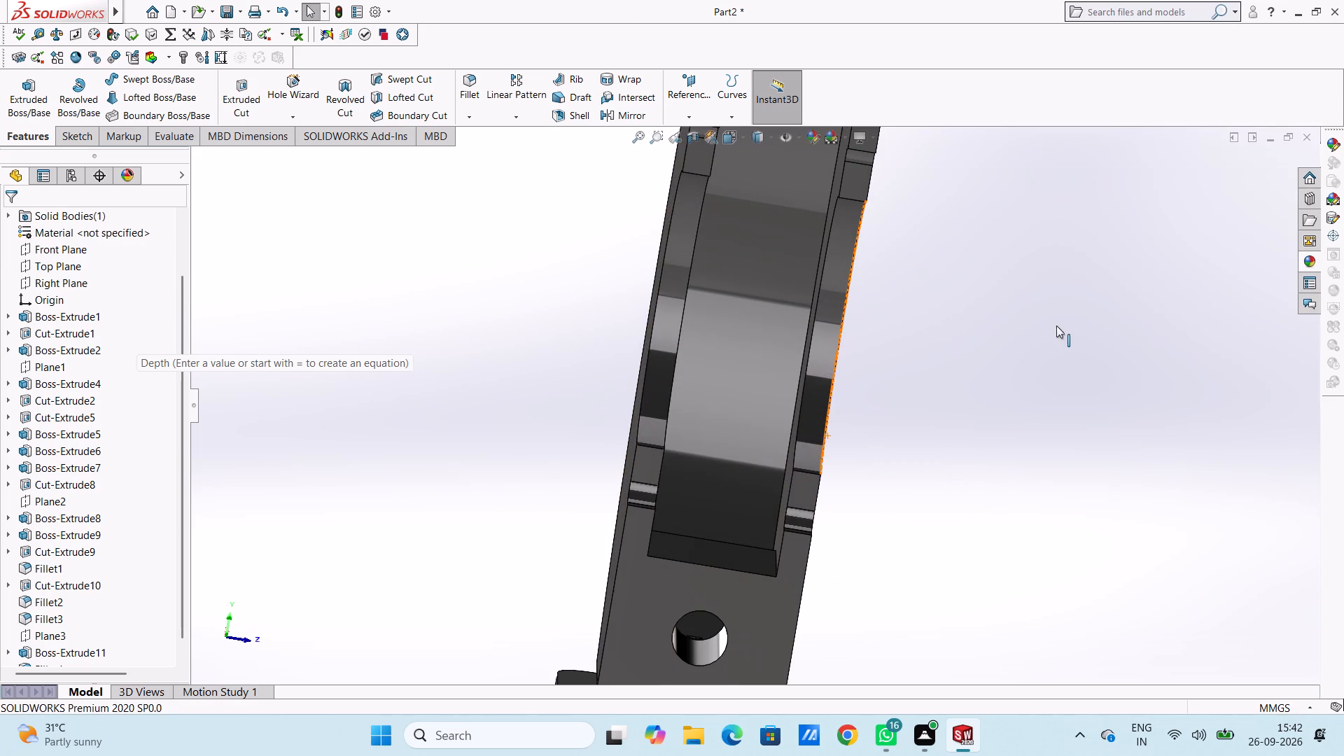
click(1304, 260)
drag(1218, 456, 1217, 456)
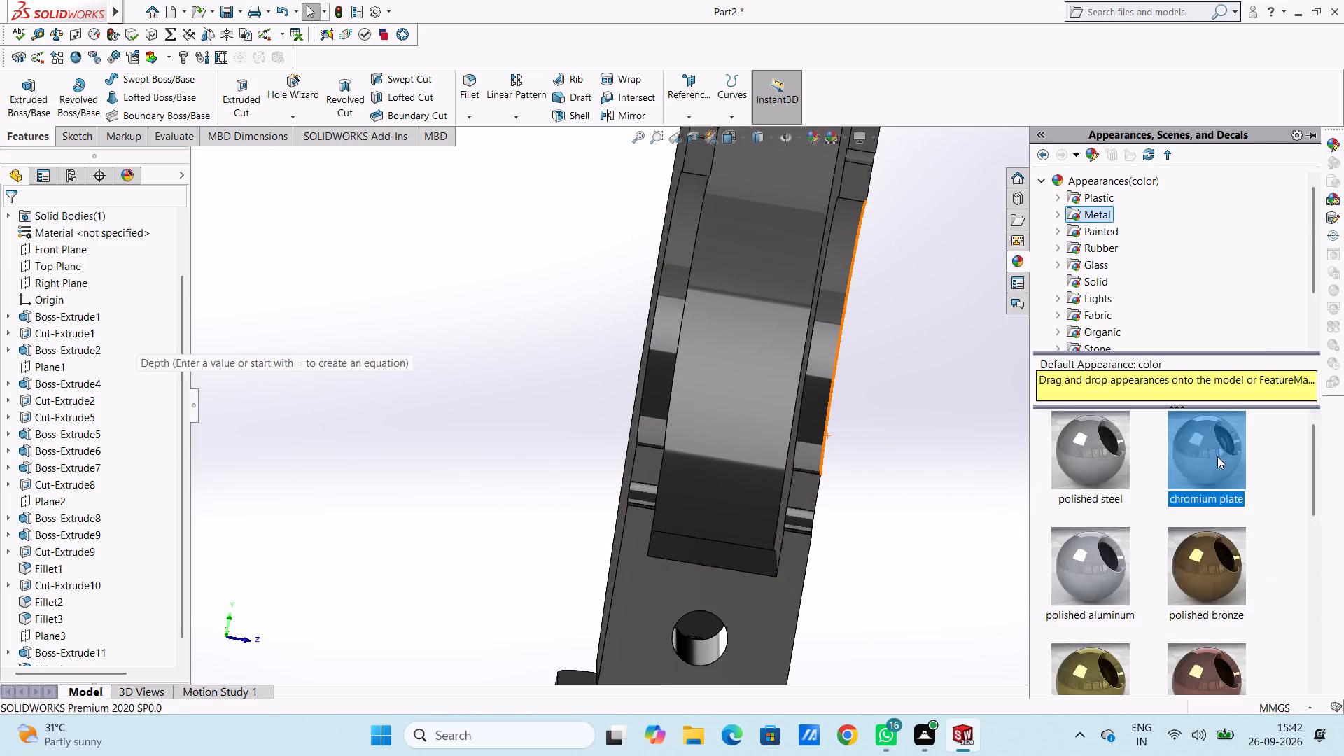
drag(1217, 456, 734, 405)
click(734, 405)
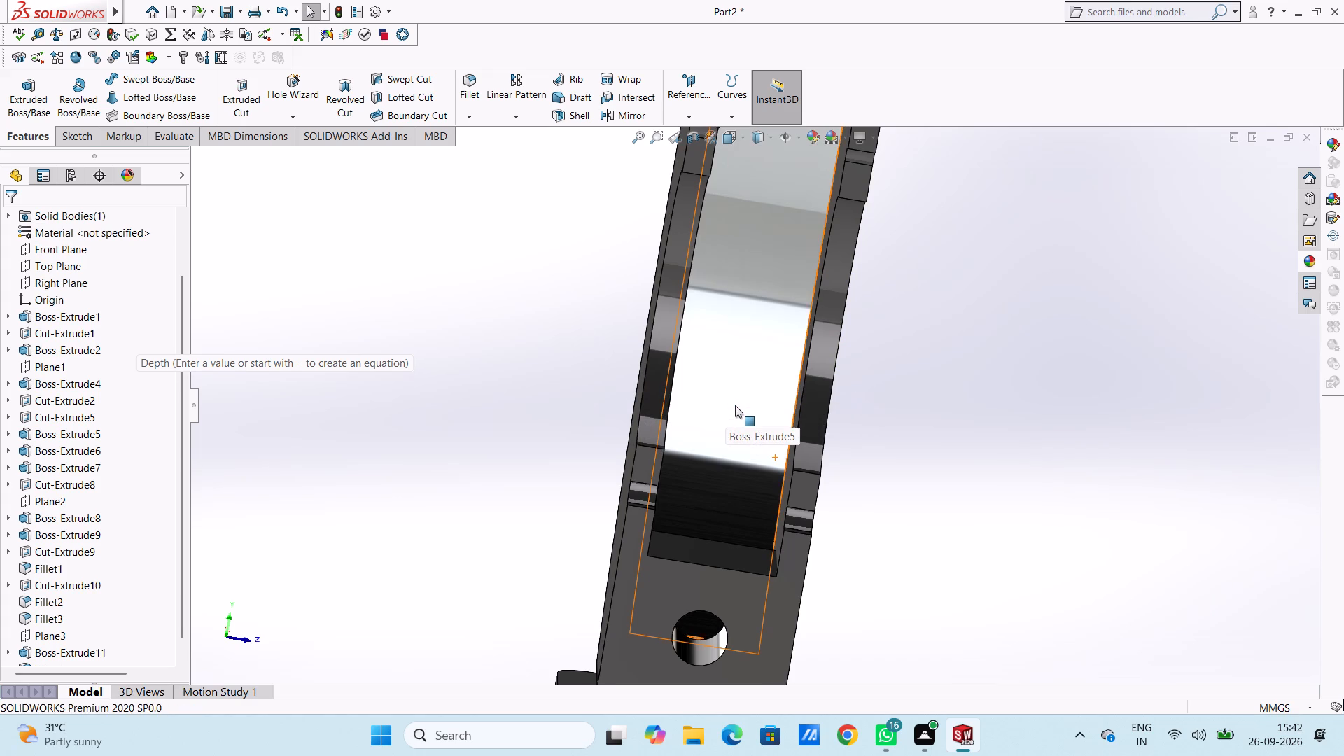
Apply the chromium plate appearance to the opposite inner side wall of the recess, on the Boss-Extrude4 face.
scroll(735, 402, up, 4)
middle_drag(804, 340, 852, 353)
scroll(820, 330, down, 4)
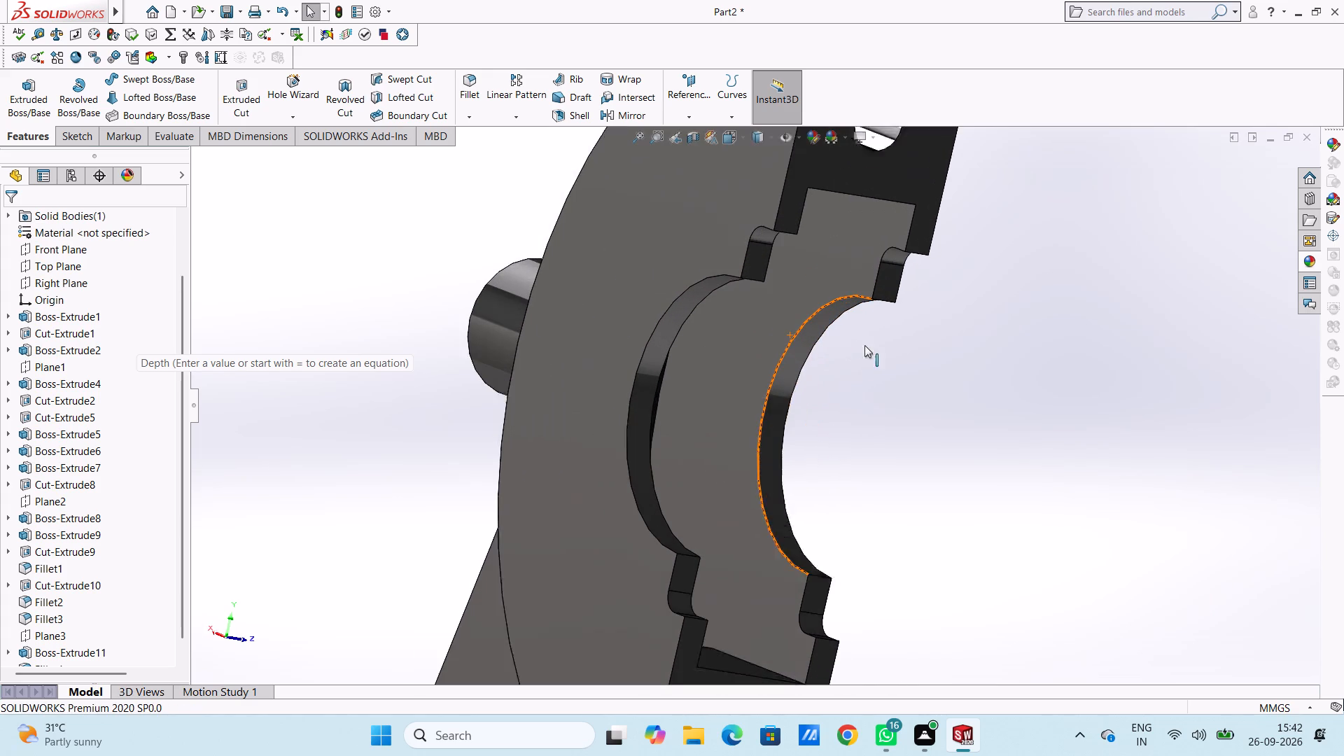
scroll(864, 345, down, 1)
click(1308, 262)
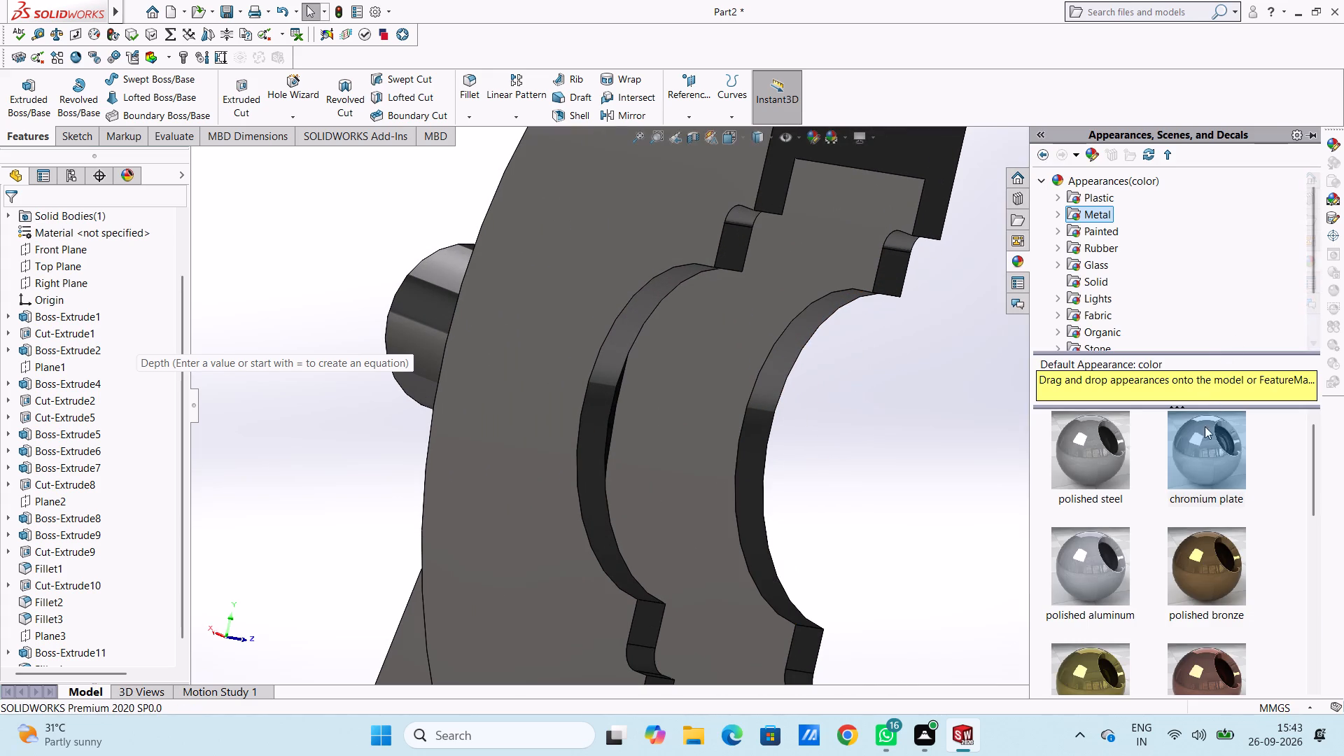
drag(1207, 446, 684, 425)
click(681, 423)
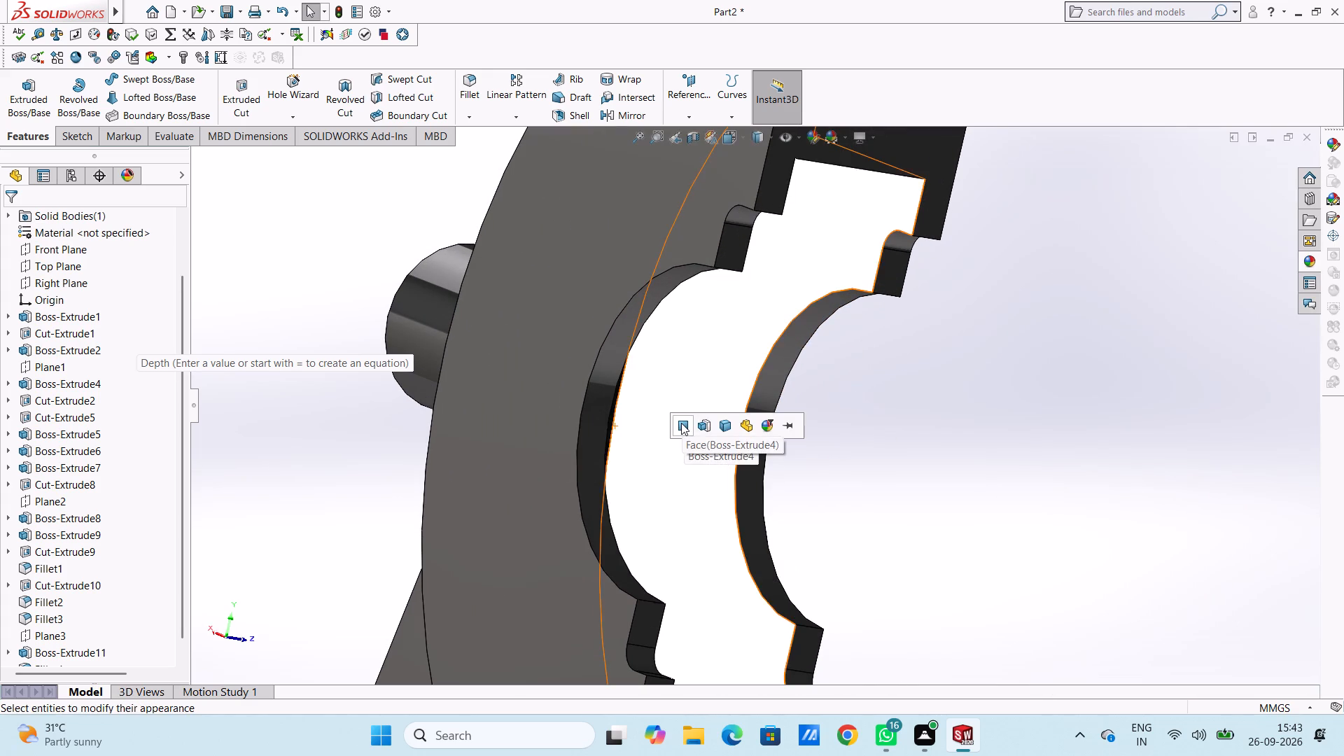
scroll(851, 437, up, 5)
middle_drag(983, 453, 862, 443)
key(Escape)
key(Escape)
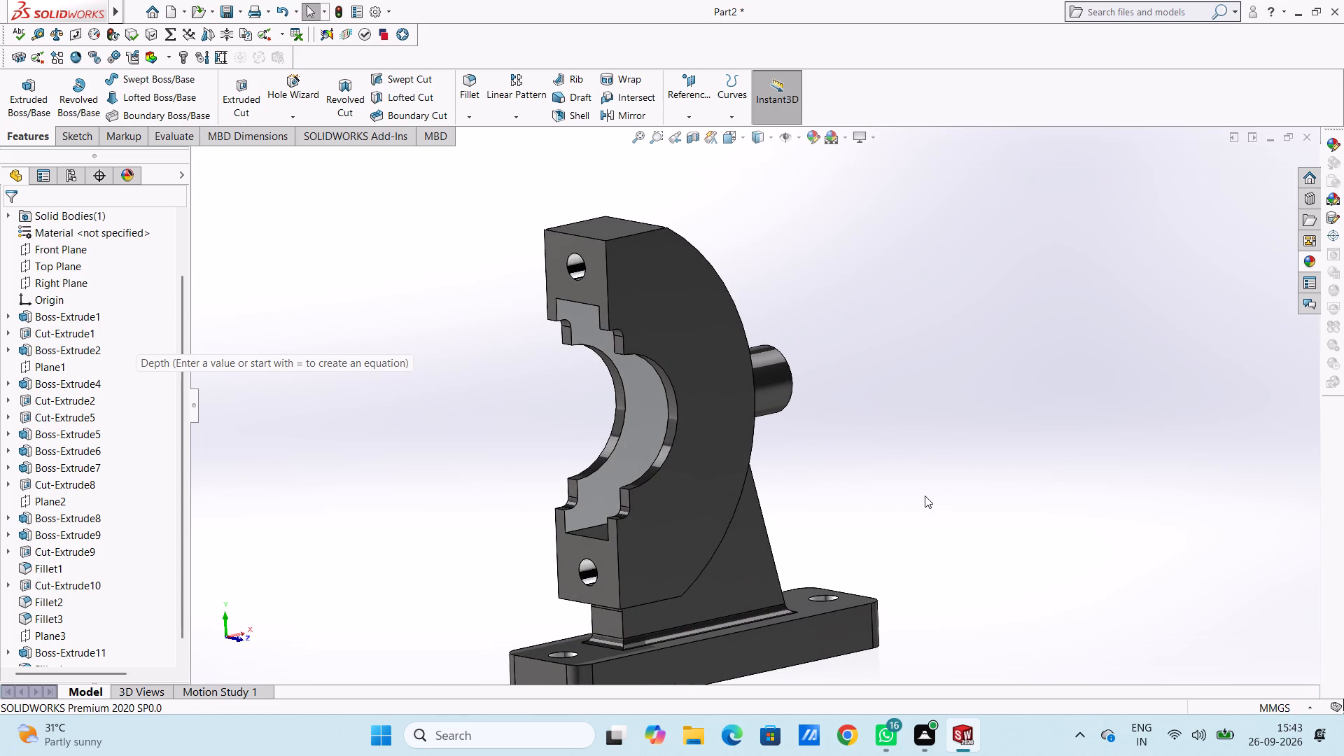
Examine the finished bracket's appearances in isometric view and from the front, back and sides.
key(ctrl+7)
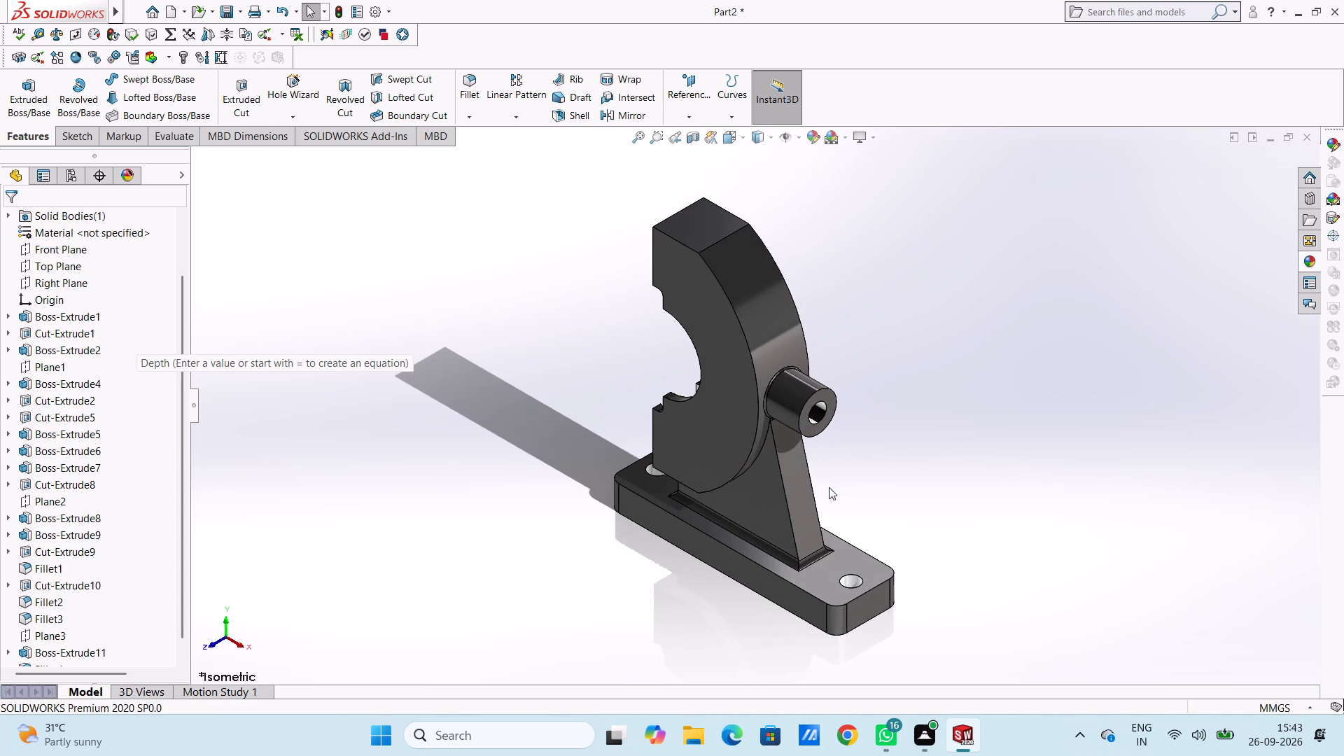
middle_drag(806, 522, 946, 587)
middle_drag(570, 411, 493, 349)
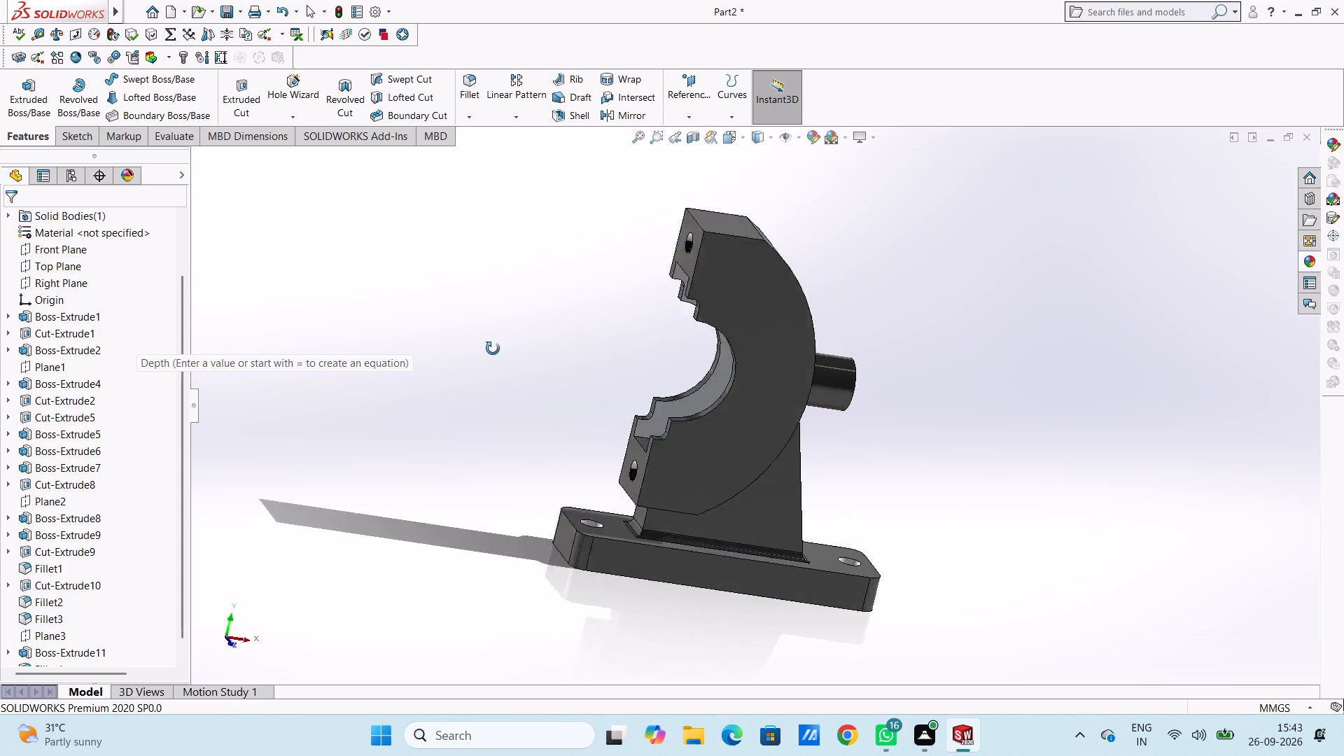
middle_drag(493, 349, 734, 572)
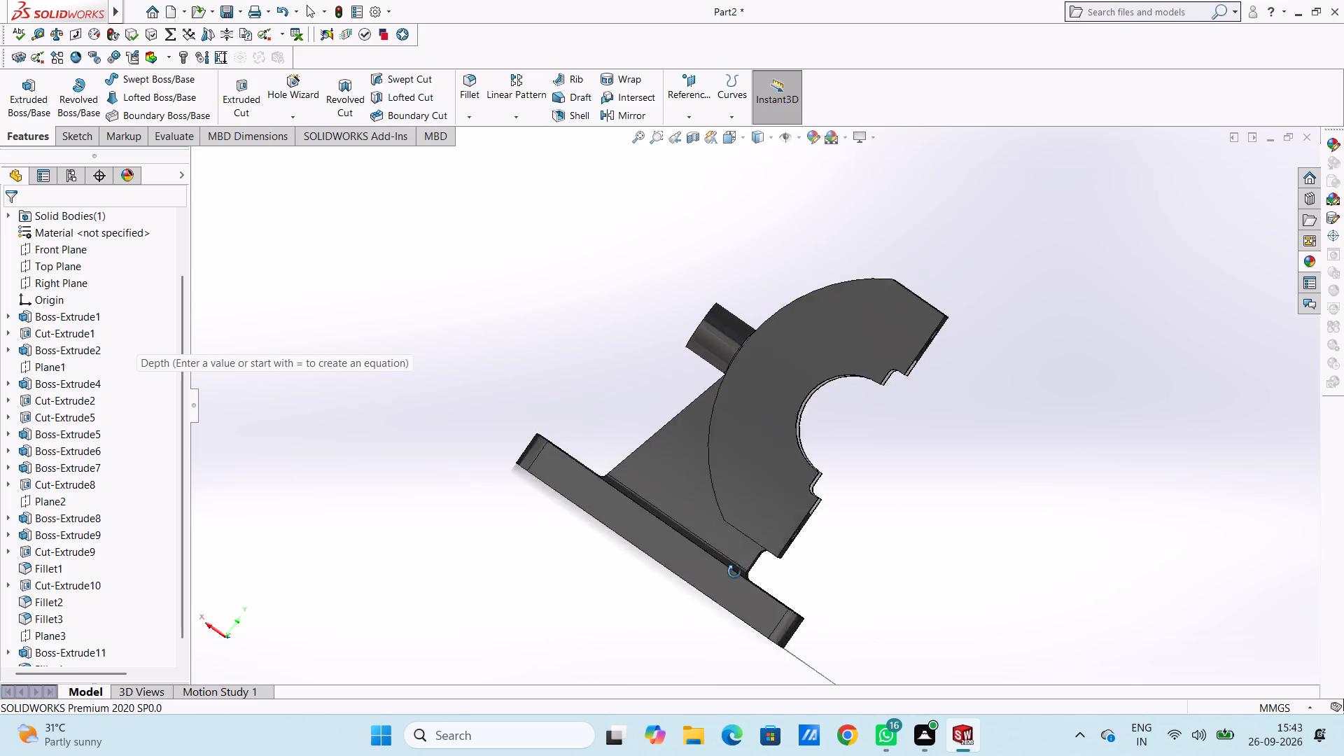
middle_drag(734, 572, 624, 568)
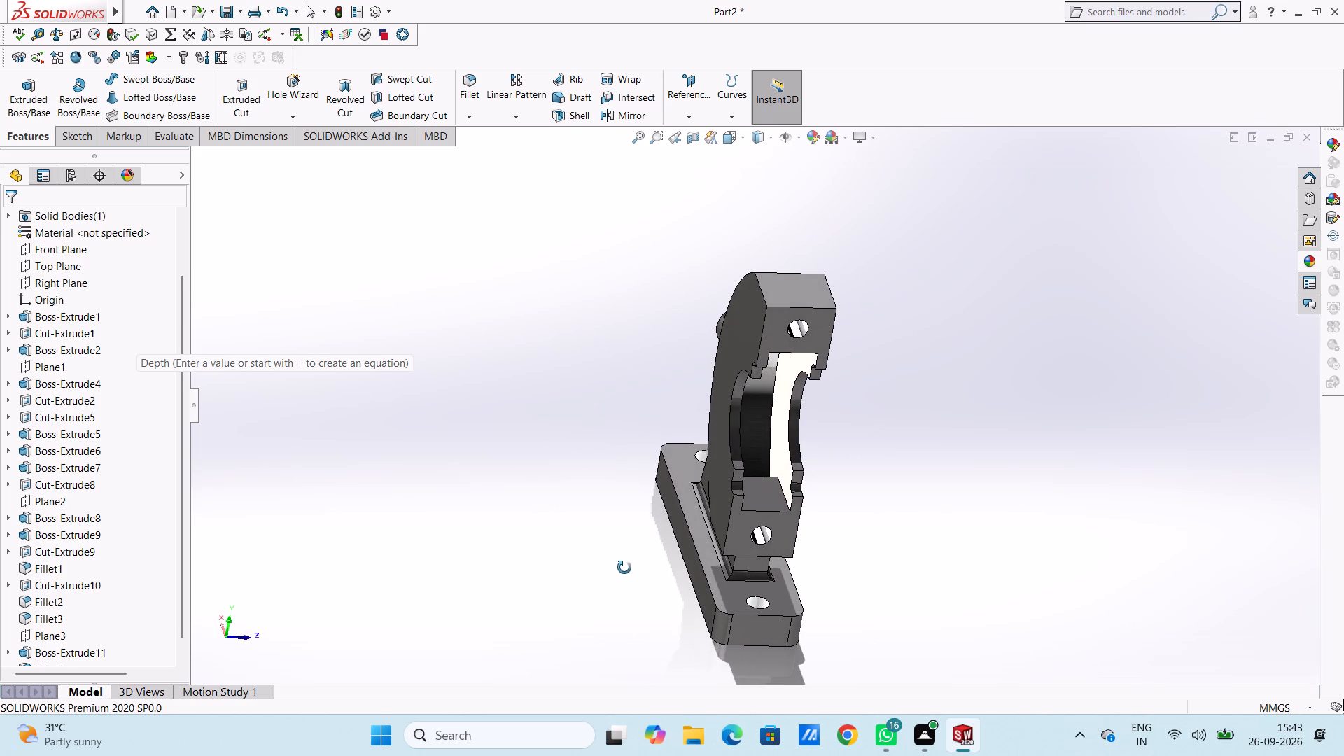
middle_drag(624, 568, 699, 609)
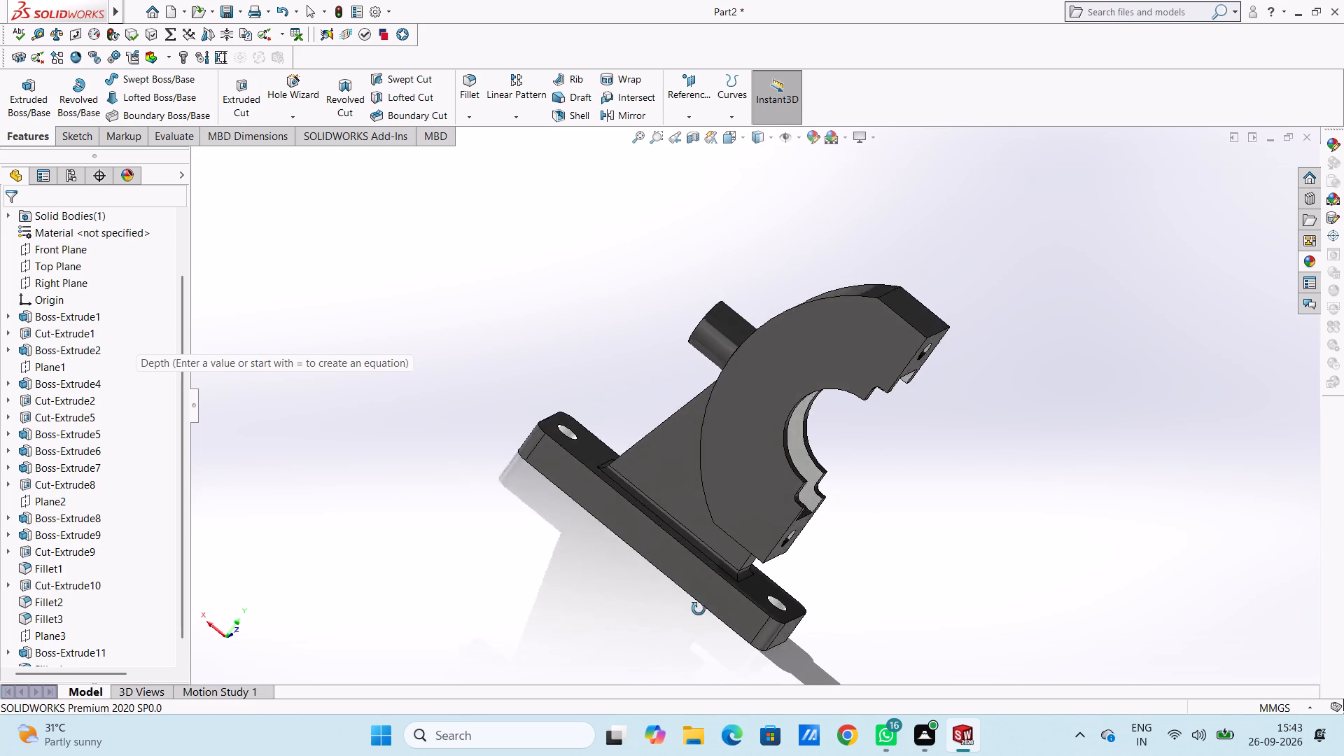
middle_drag(699, 609, 580, 391)
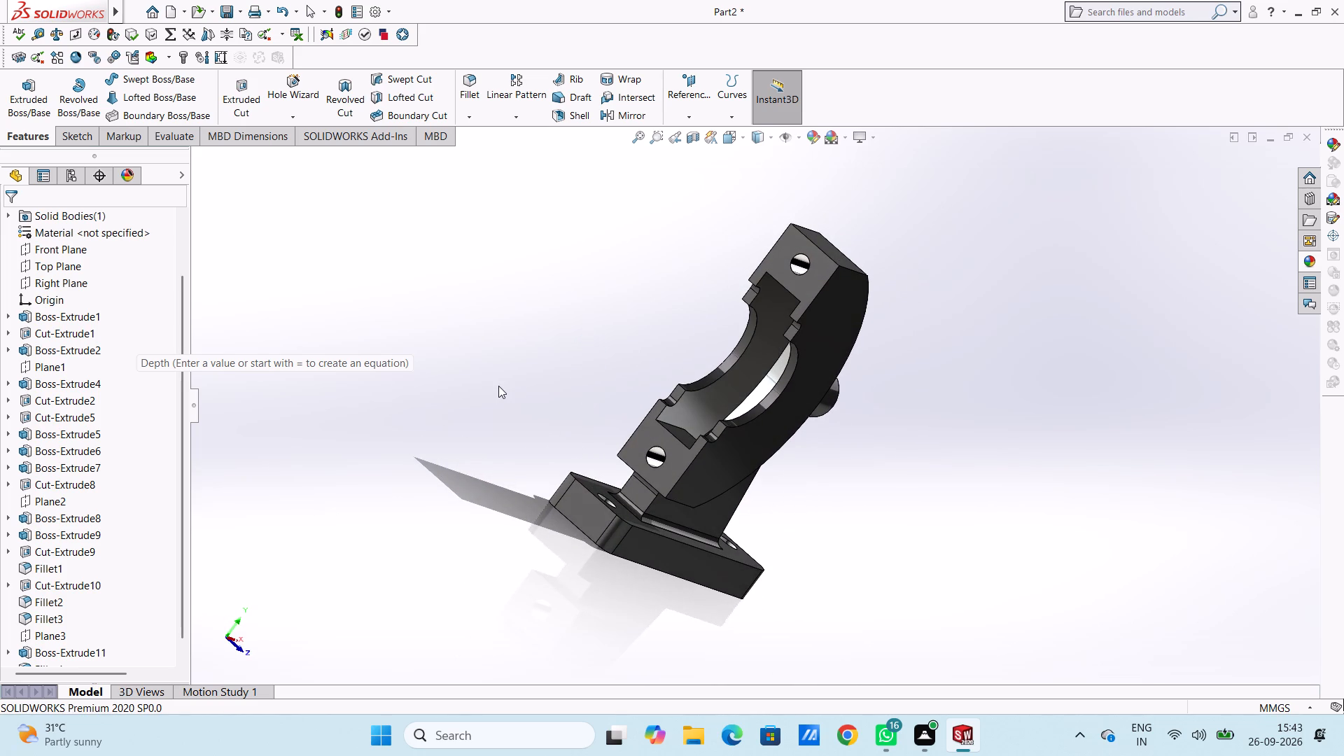
Save the part in the Documents folder as a SOLIDWORKS Part named "split pillow block bearing bracket".
key(ctrl+7)
key(ctrl+4)
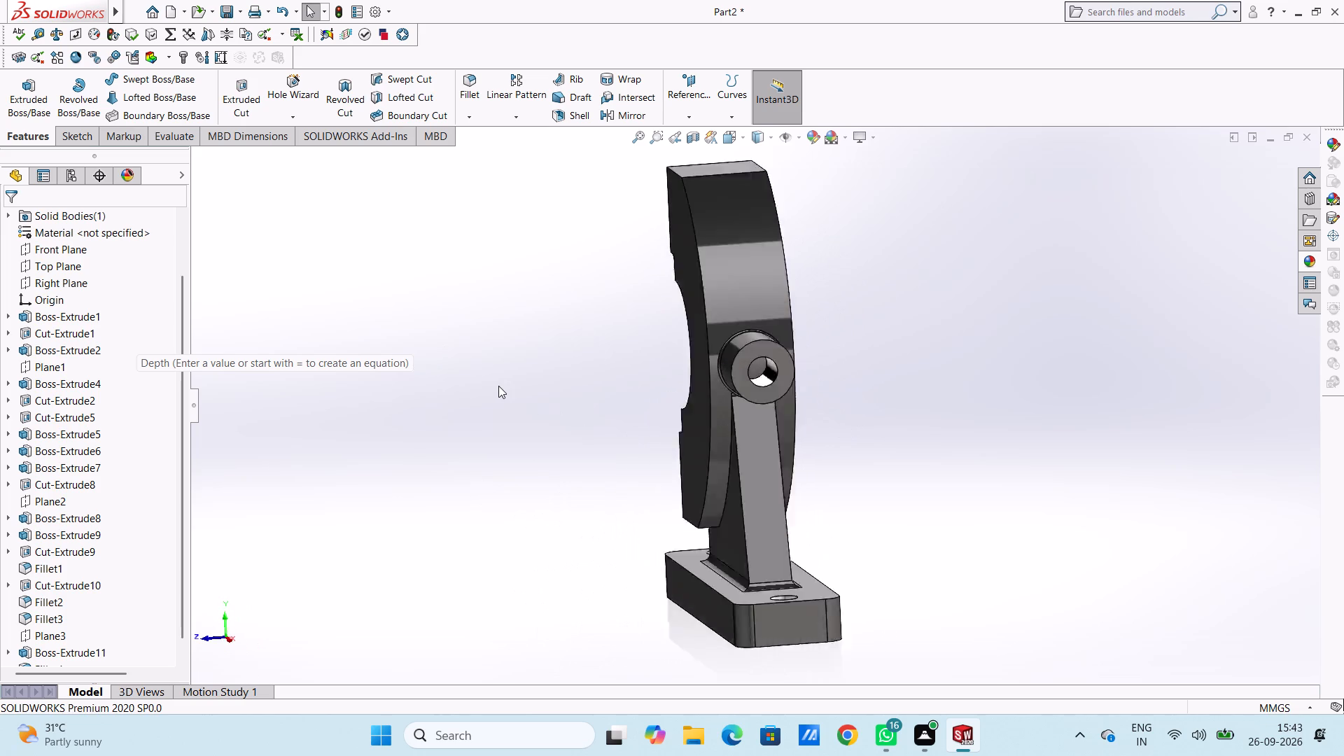
middle_drag(490, 410, 654, 440)
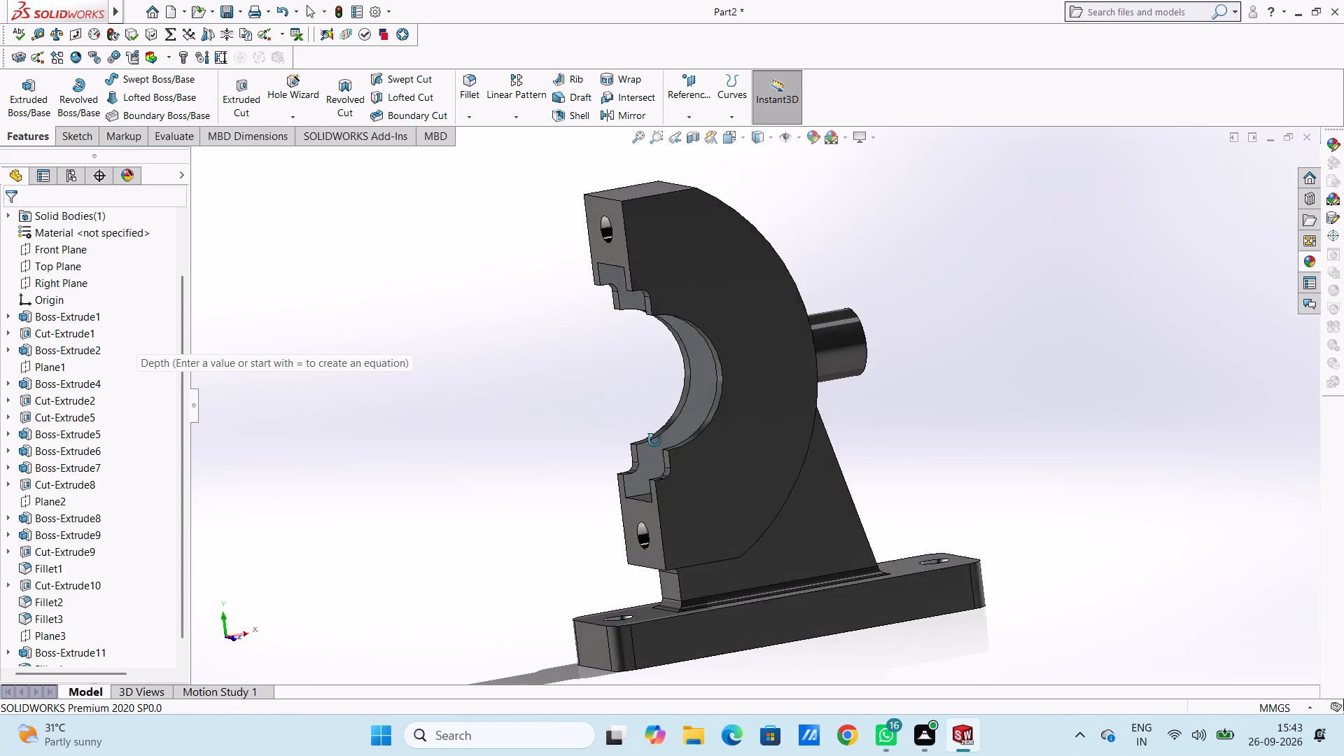
middle_drag(654, 440, 699, 442)
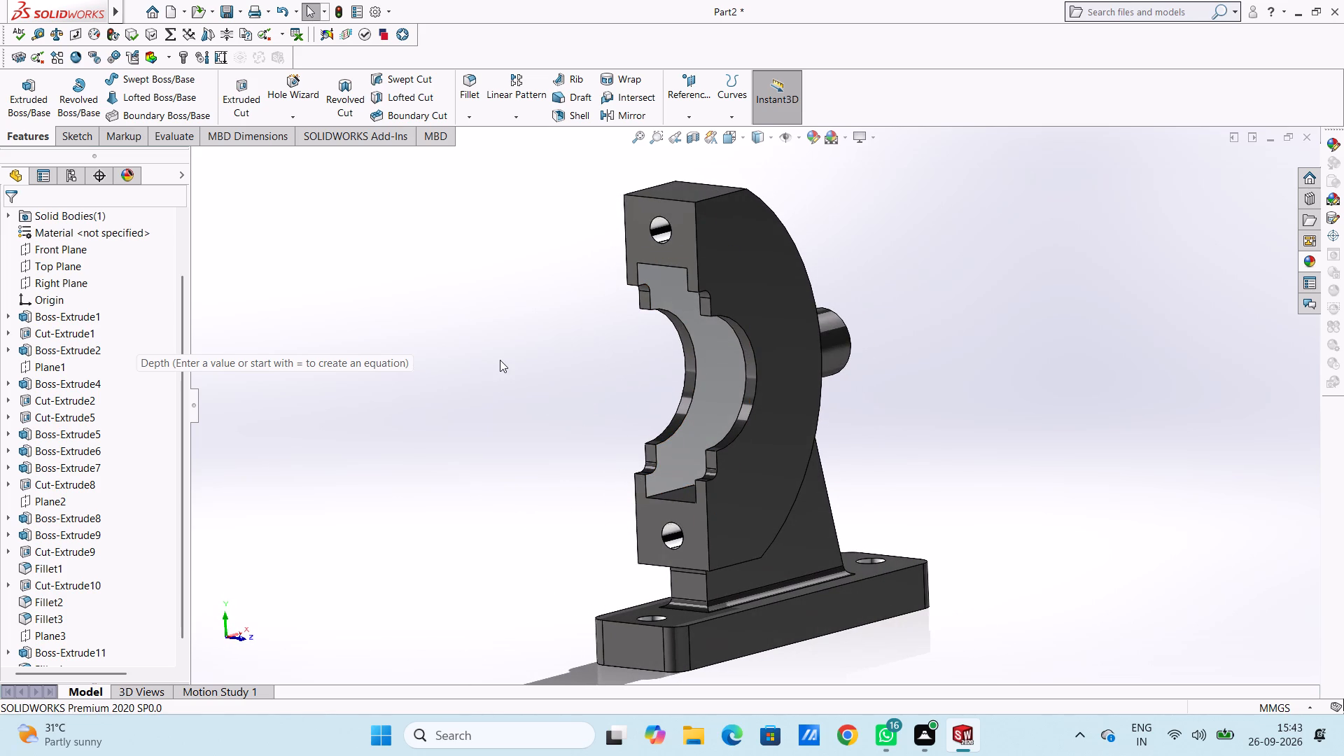
key(ctrl+s)
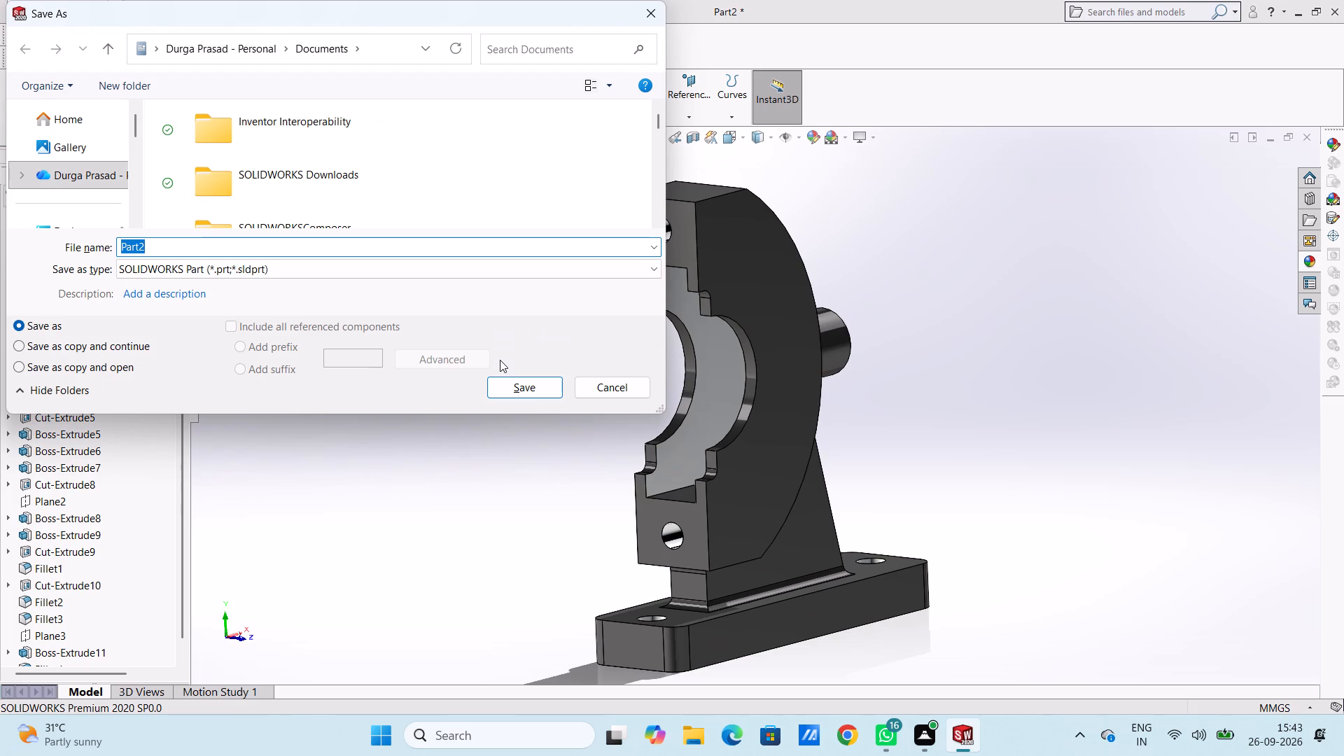
text(split pillow)
key(space)
key(v)
key(BackSpace)
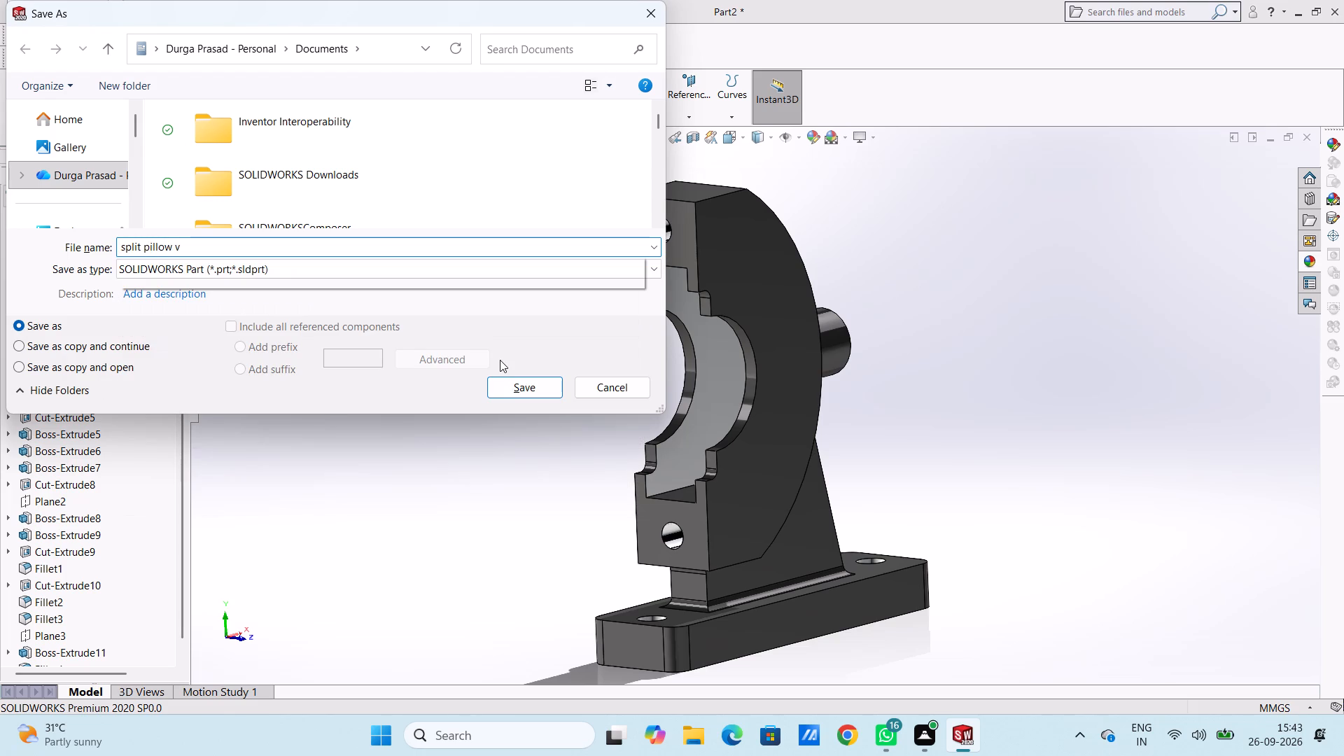
text(block)
key(space)
text(bearing bracj)
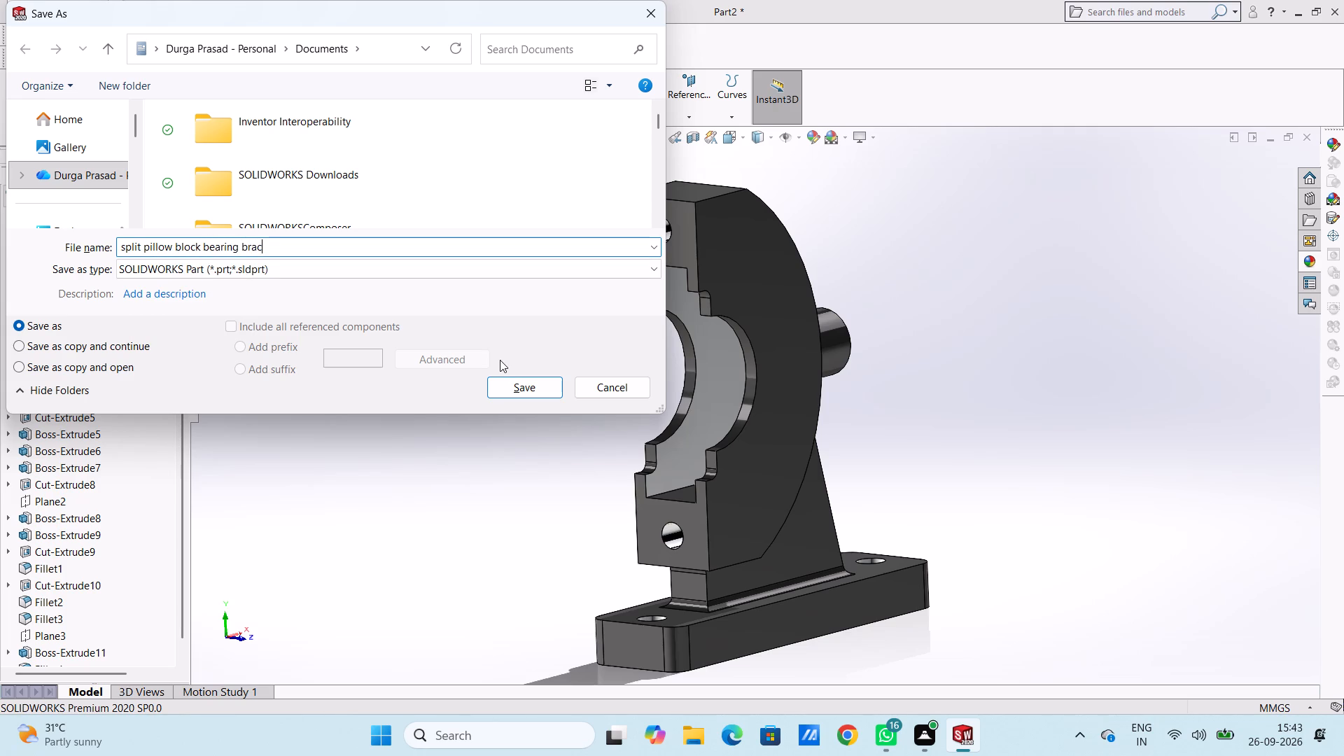
key(BackSpace)
text(kr)
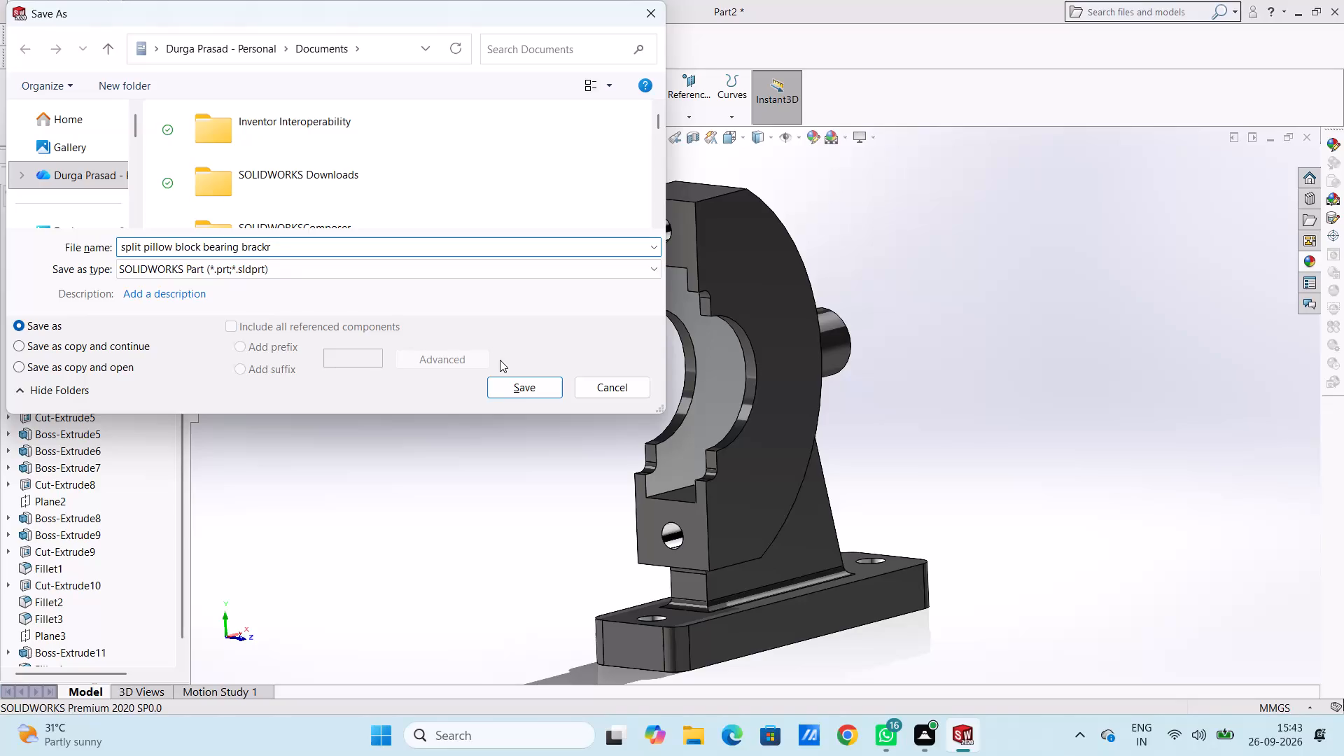
key(BackSpace)
text(et)
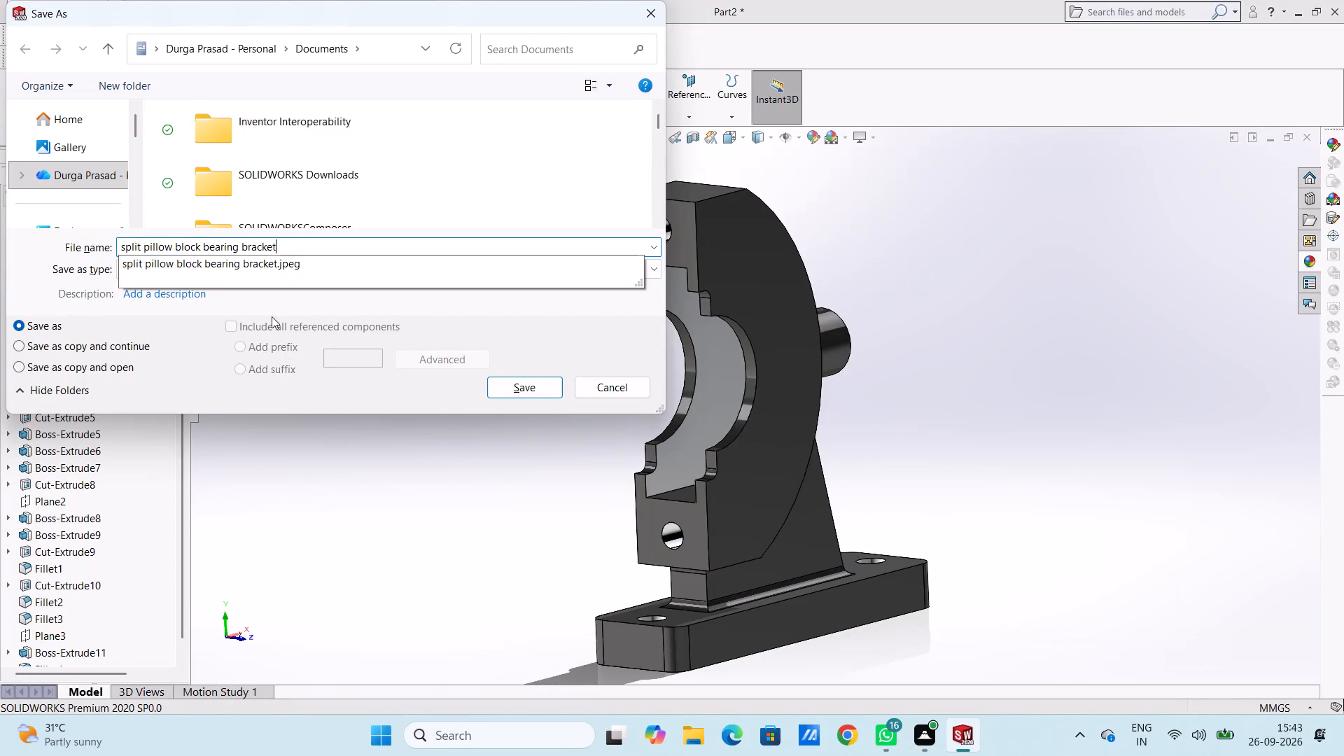
click(369, 248)
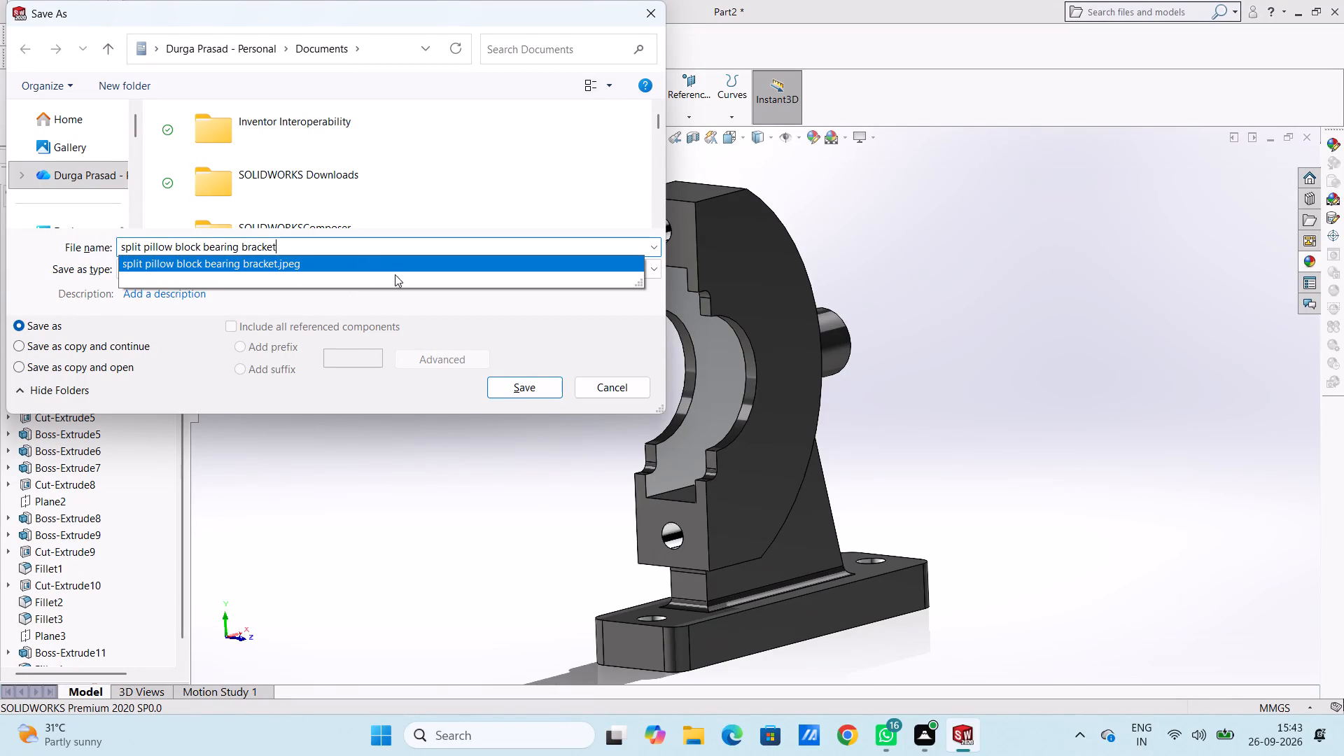
click(528, 387)
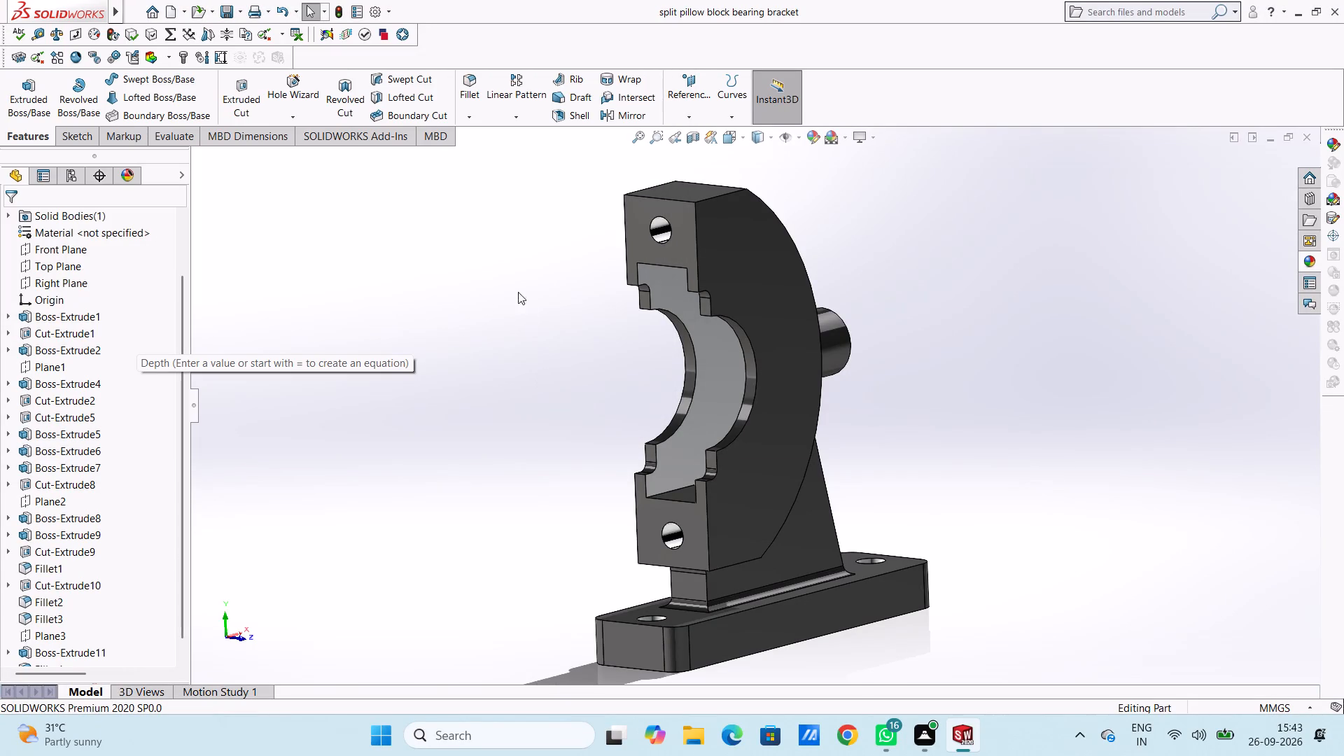
Save a PDF version (Adobe Portable Document Format) of the bracket in Documents under the same file name.
click(243, 7)
click(243, 48)
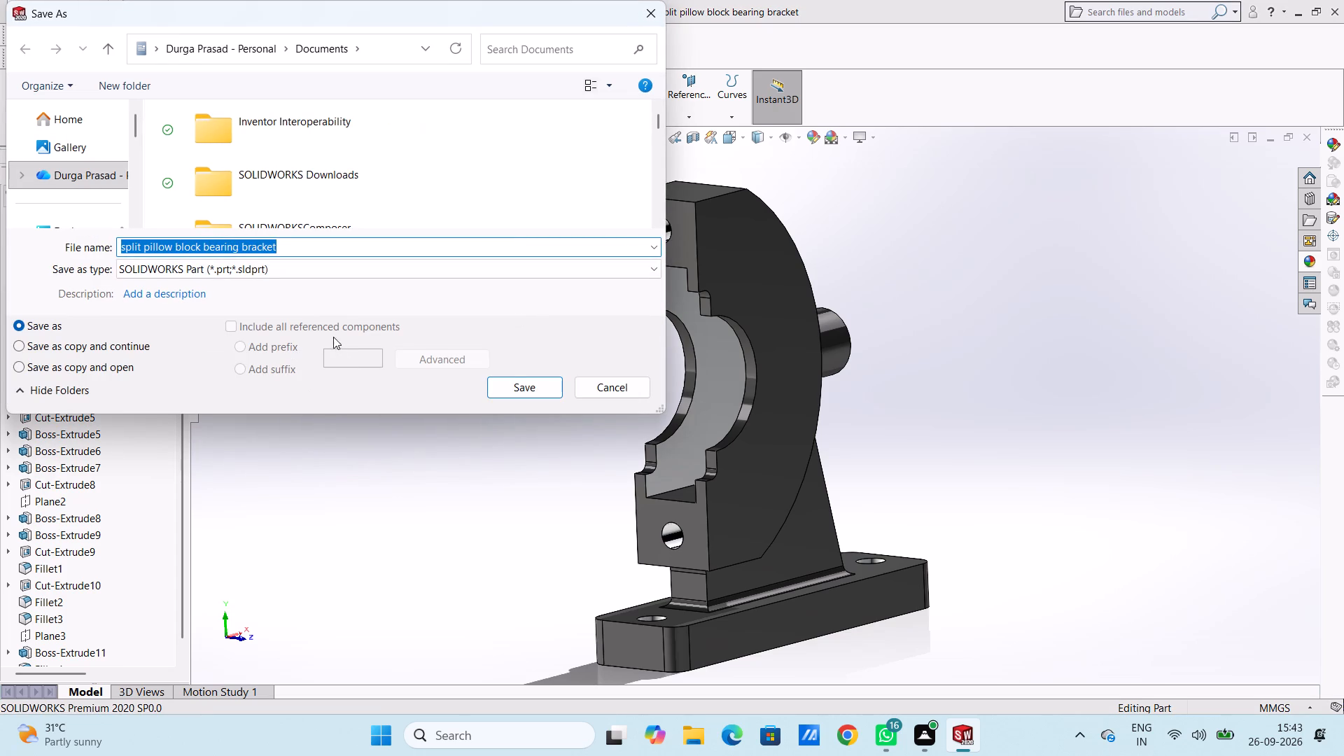
click(310, 271)
click(307, 388)
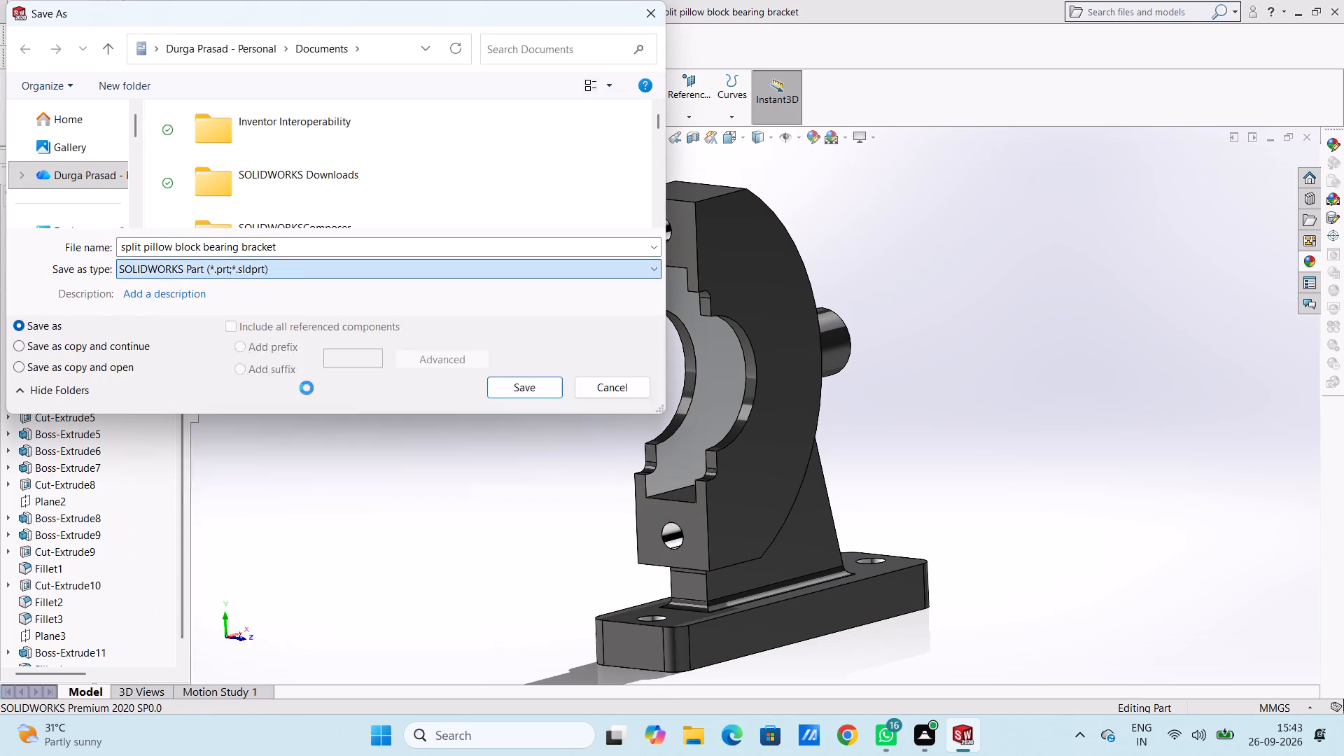
click(517, 412)
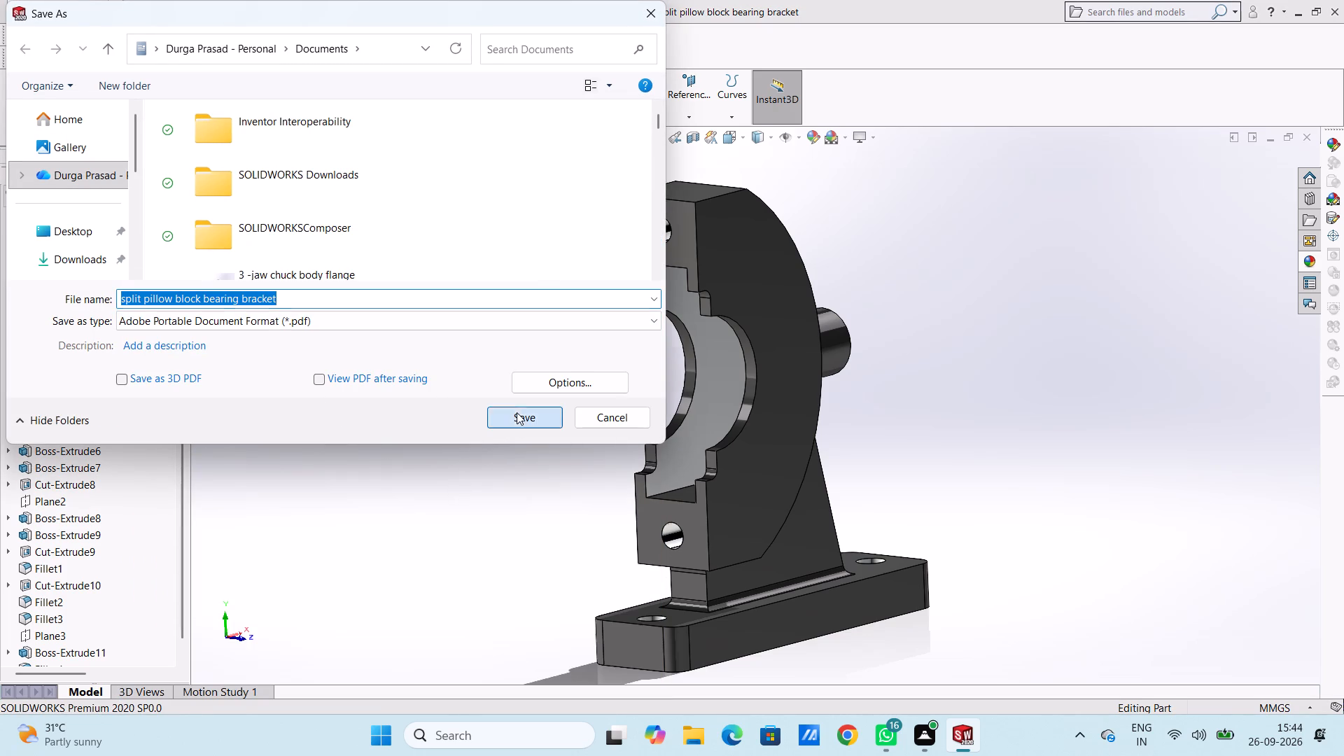